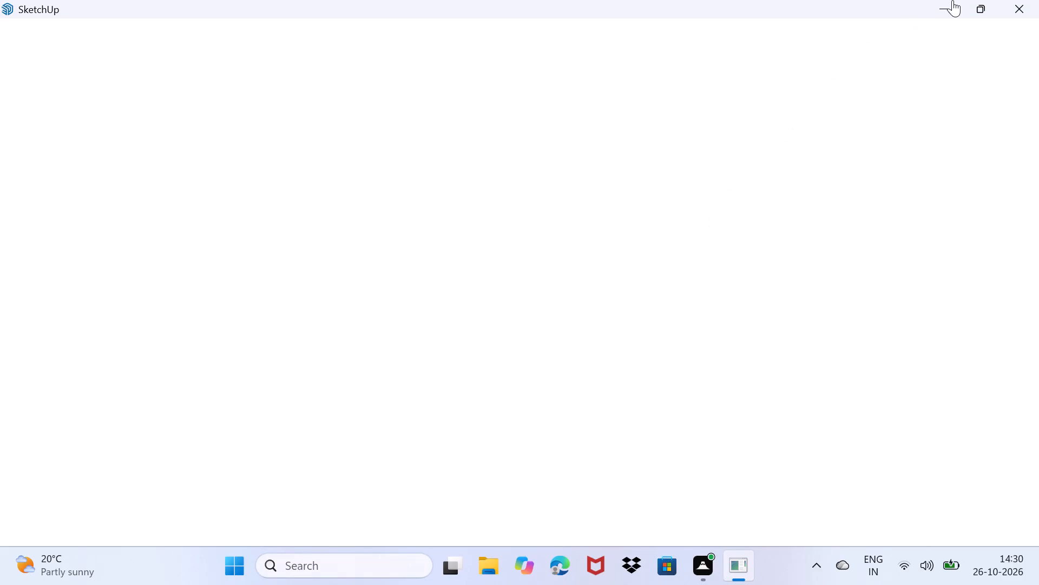
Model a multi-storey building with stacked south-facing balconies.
Force the frozen SketchUp program to close without waiting for it to respond.
{"action": "left_click", "coordinate": [1024, 3]}
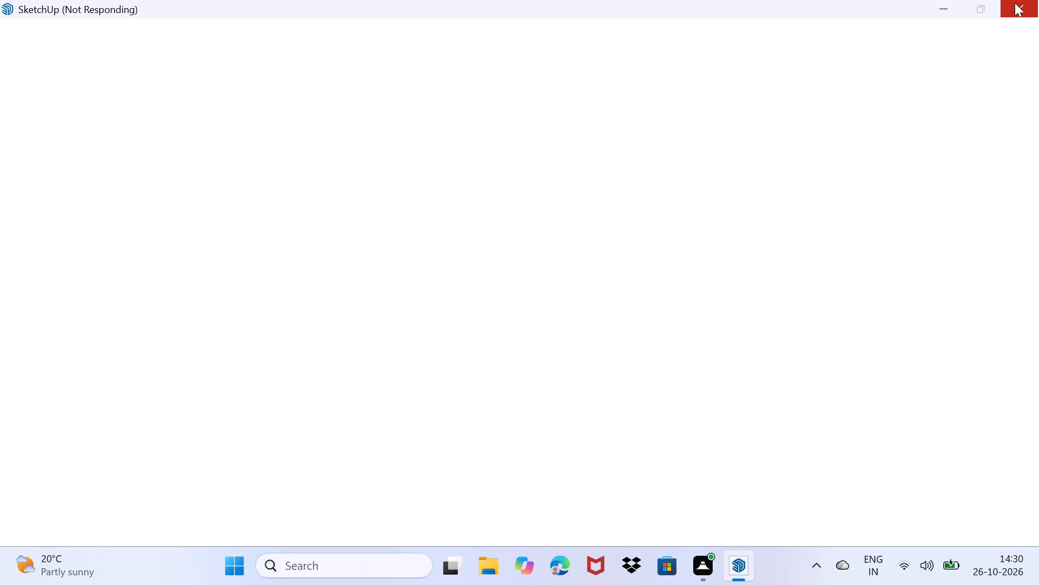
{"action": "left_click", "coordinate": [537, 313]}
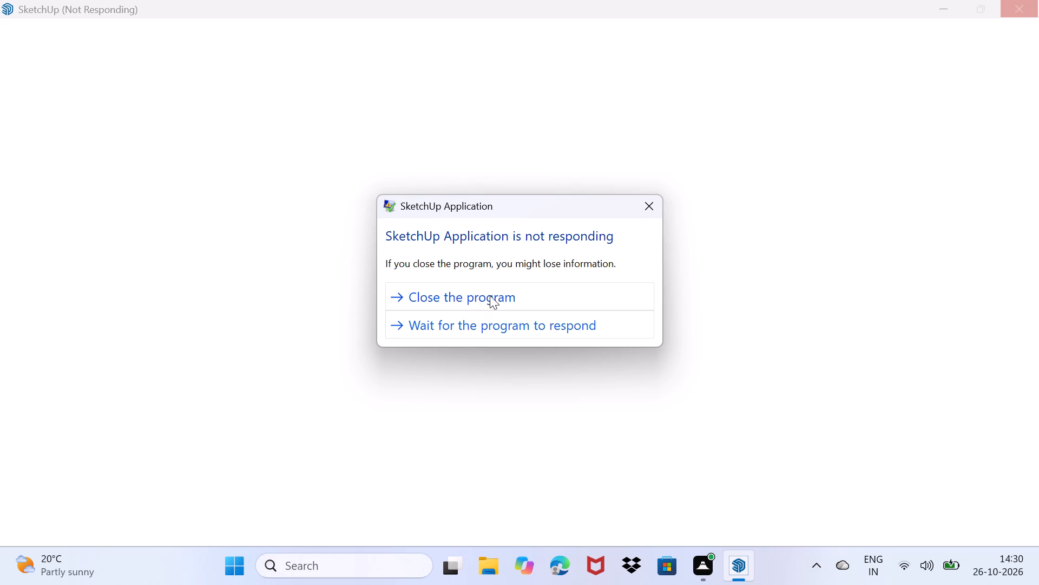
{"action": "left_click", "coordinate": [490, 295]}
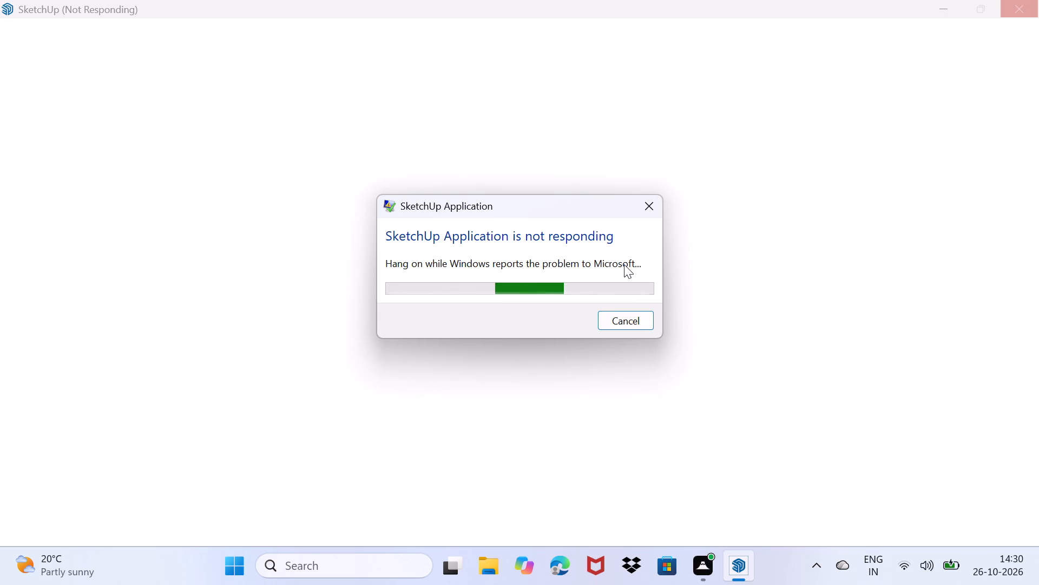
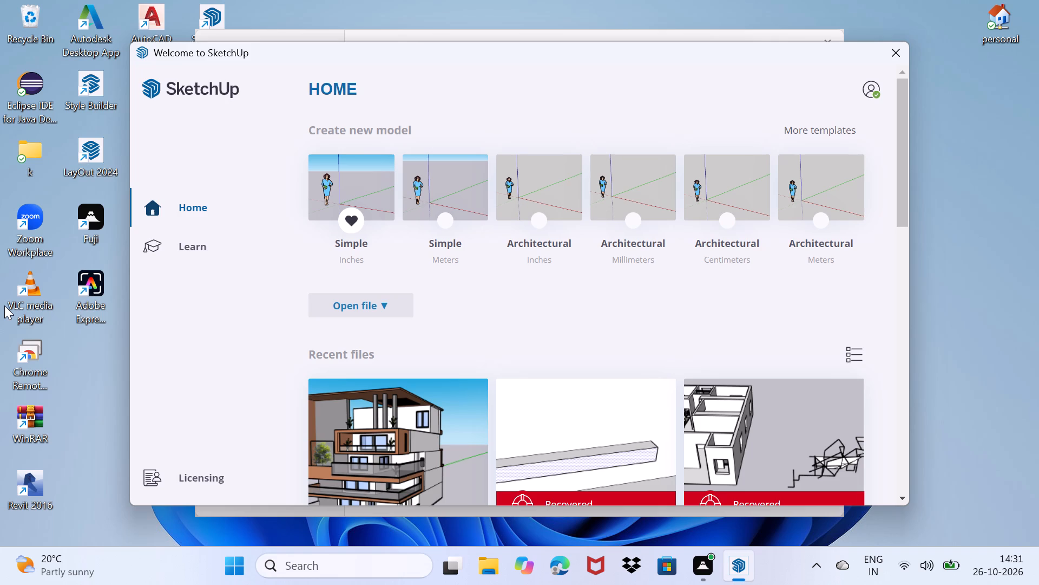
Bring up the Windows search with an empty query ready for input.
{"action": "left_click", "coordinate": [323, 570]}
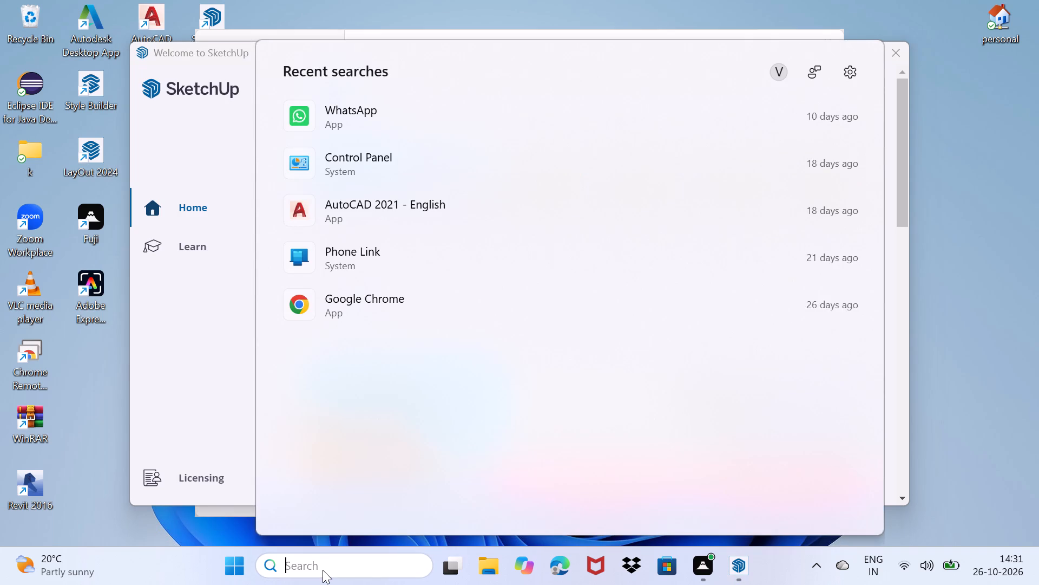
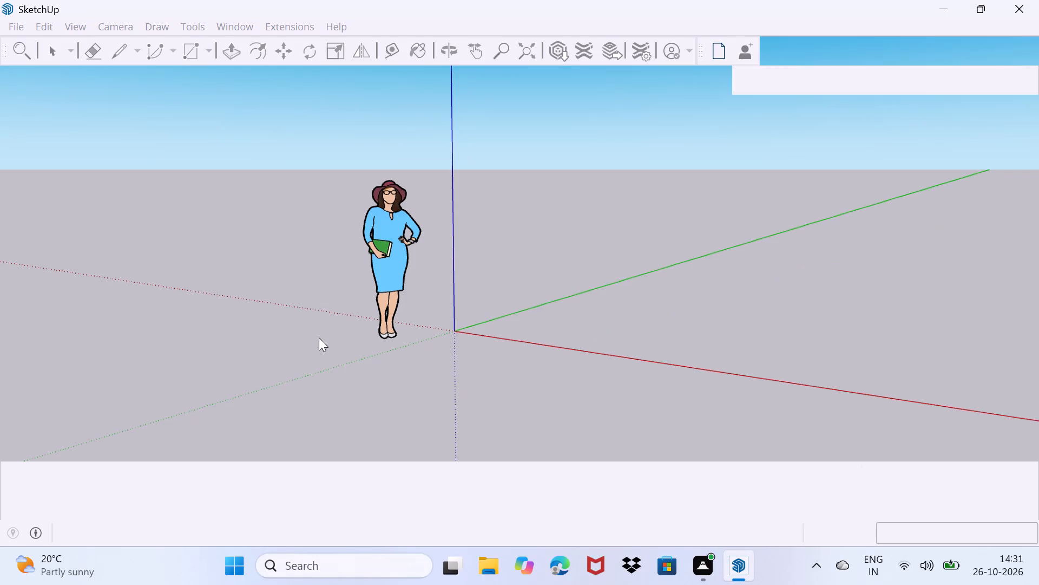
Draw a 70' by 80' rectangle on the ground just beside the red axis, a short distance from the origin.
{"action": "middle_click_drag", "start_coordinate": [312, 352], "coordinate": [402, 361]}
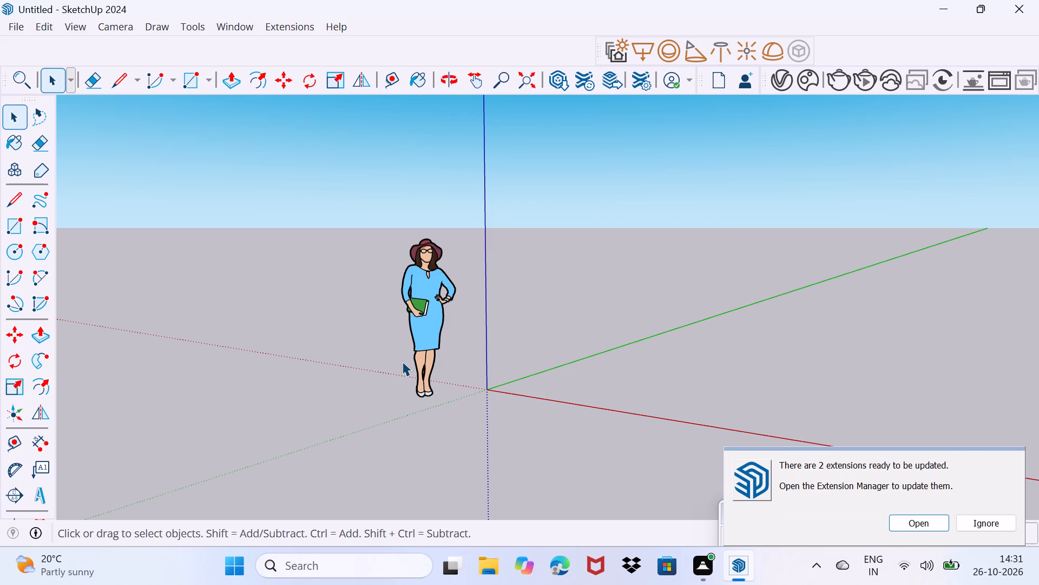
{"action": "middle_click_drag", "start_coordinate": [402, 361], "coordinate": [547, 363]}
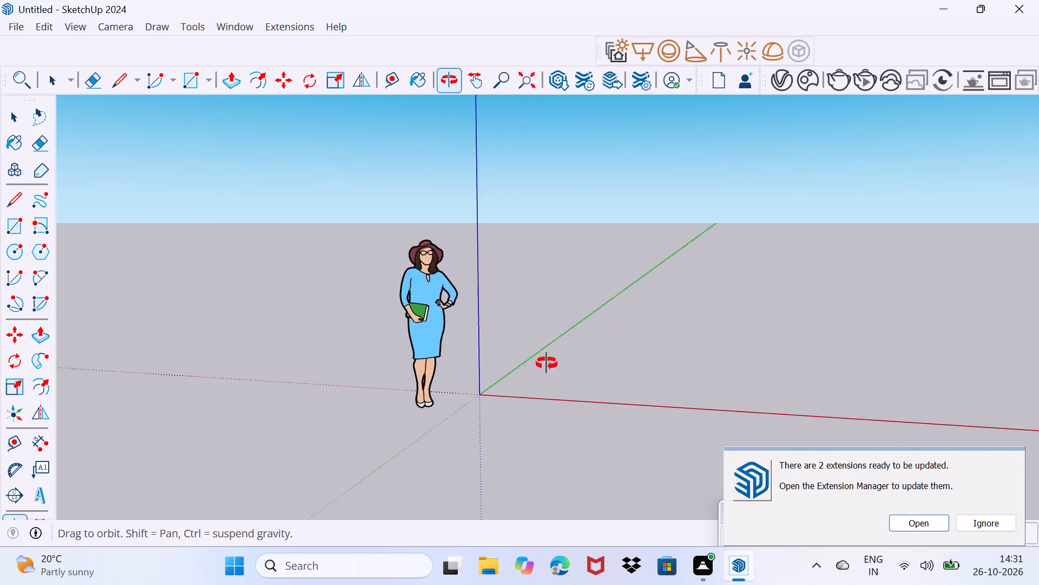
{"action": "middle_click_drag", "start_coordinate": [547, 363], "coordinate": [261, 379]}
{"action": "scroll", "coordinate": [261, 379], "scroll_direction": "down", "scroll_amount": 1}
{"action": "middle_click_drag", "start_coordinate": [261, 379], "coordinate": [269, 405]}
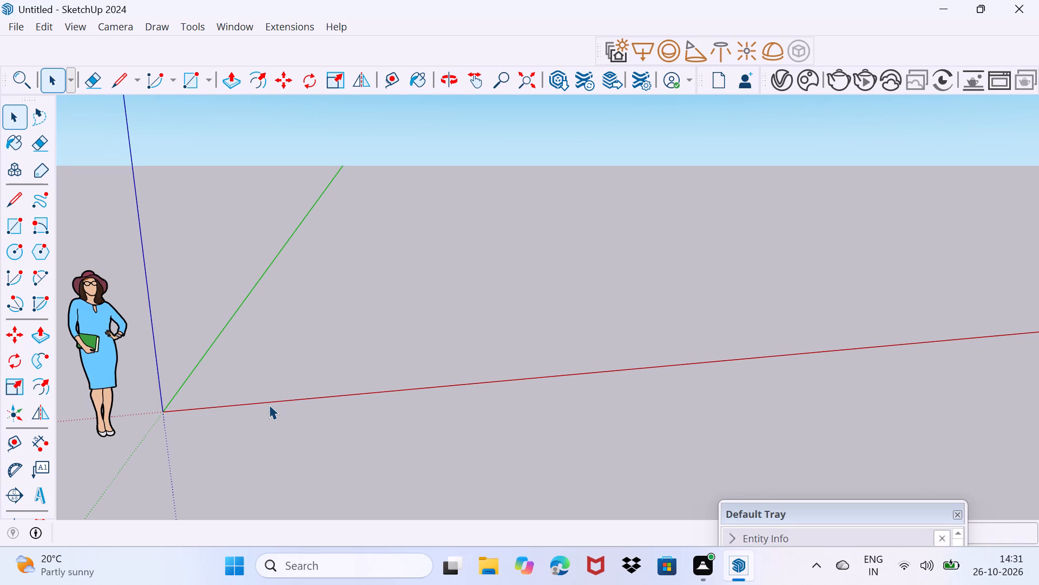
{"action": "scroll", "coordinate": [269, 405], "scroll_direction": "down", "scroll_amount": 1}
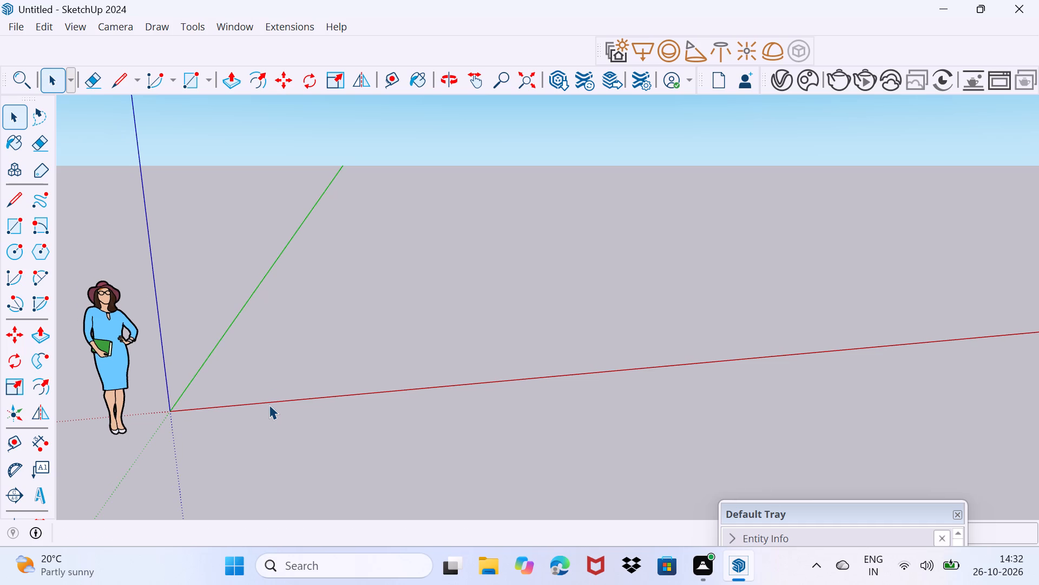
{"action": "scroll", "coordinate": [232, 344], "scroll_direction": "down", "scroll_amount": 1}
{"action": "middle_click_drag", "start_coordinate": [332, 392], "coordinate": [317, 420]}
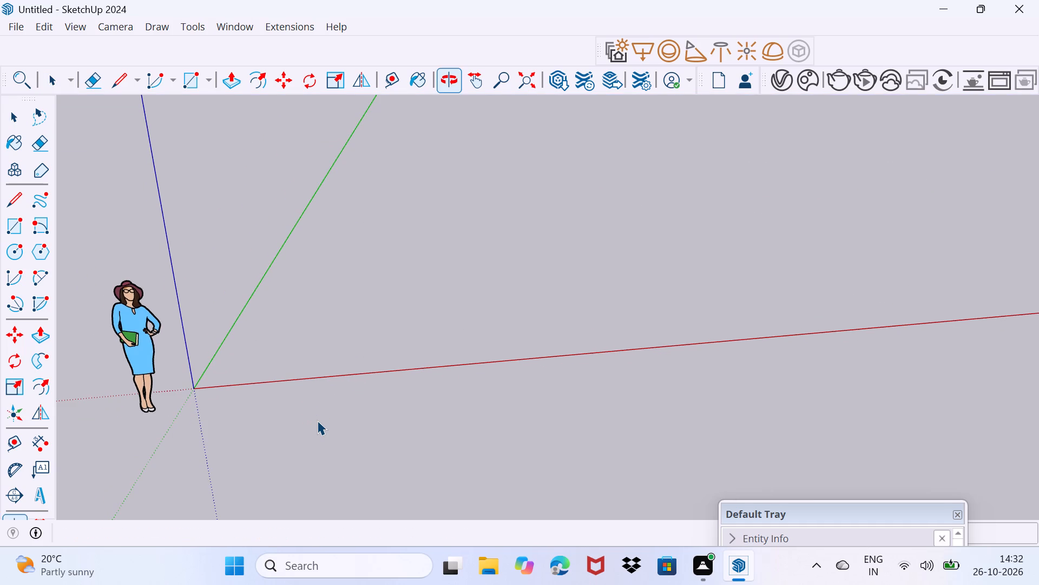
{"action": "key", "text": "r"}
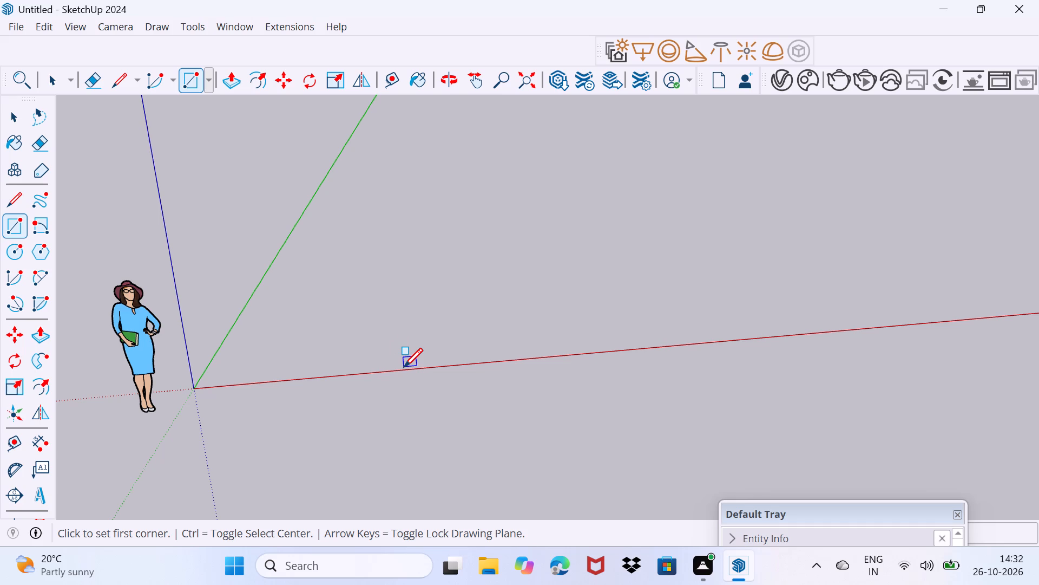
{"action": "left_click", "coordinate": [404, 367]}
{"action": "middle_click_drag", "start_coordinate": [621, 284], "coordinate": [607, 287]}
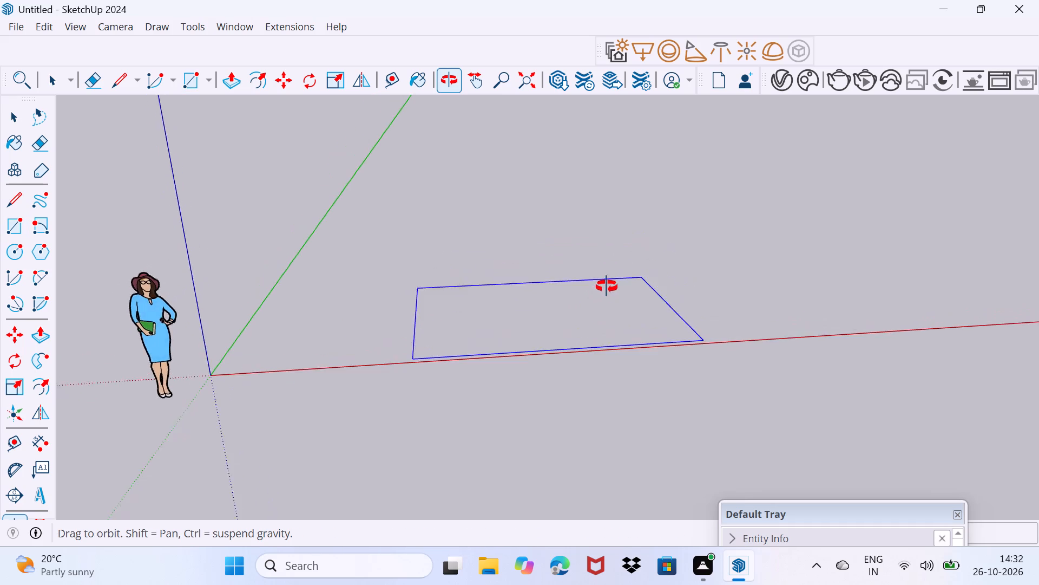
{"action": "middle_click_drag", "start_coordinate": [607, 287], "coordinate": [369, 484]}
{"action": "scroll", "coordinate": [705, 304], "scroll_direction": "down", "scroll_amount": 3}
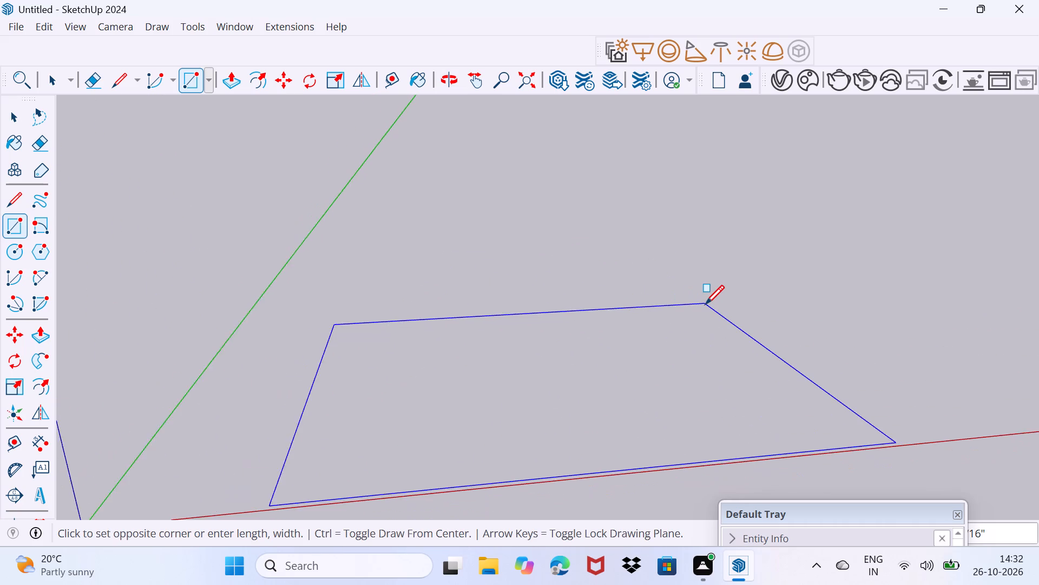
{"action": "scroll", "coordinate": [705, 304], "scroll_direction": "down", "scroll_amount": 2}
{"action": "scroll", "coordinate": [787, 286], "scroll_direction": "down", "scroll_amount": 3}
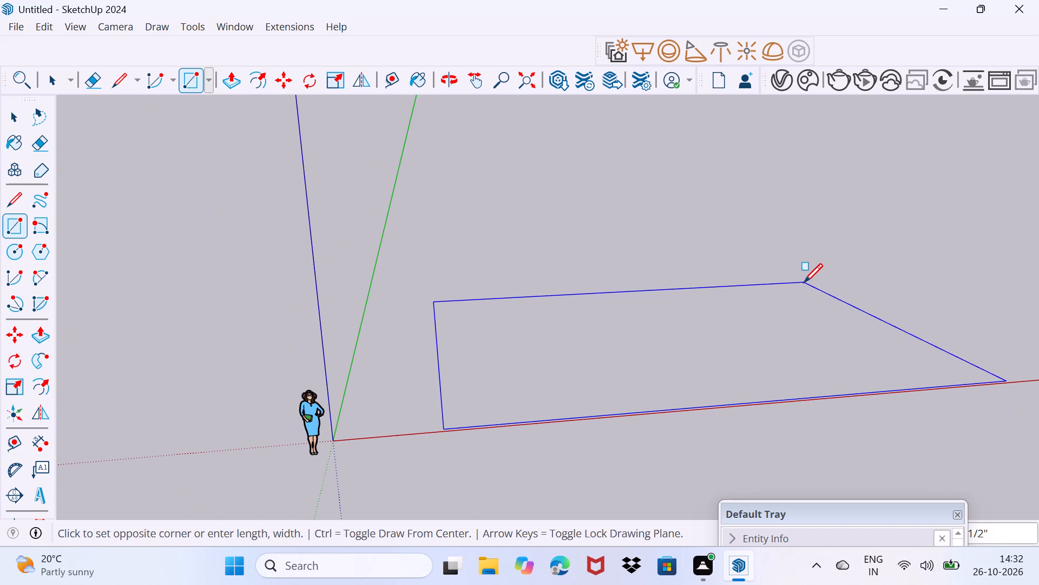
{"action": "middle_click_drag", "start_coordinate": [804, 282], "coordinate": [581, 400], "text": "shift"}
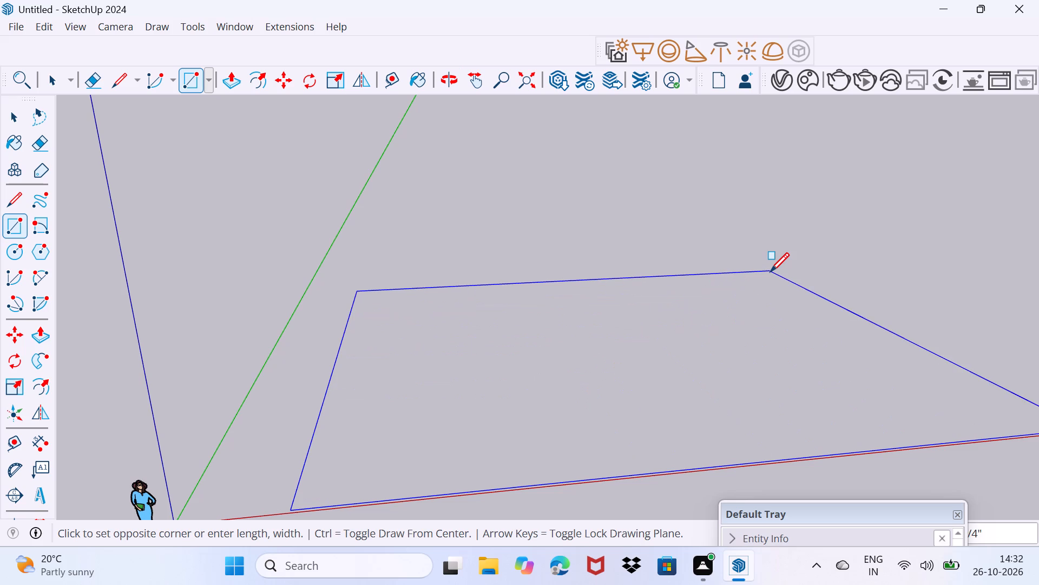
{"action": "type", "text": "70"}
{"action": "type", "text": "',"}
{"action": "type", "text": "80'"}
{"action": "key", "text": "Return"}
{"action": "key", "text": "space"}
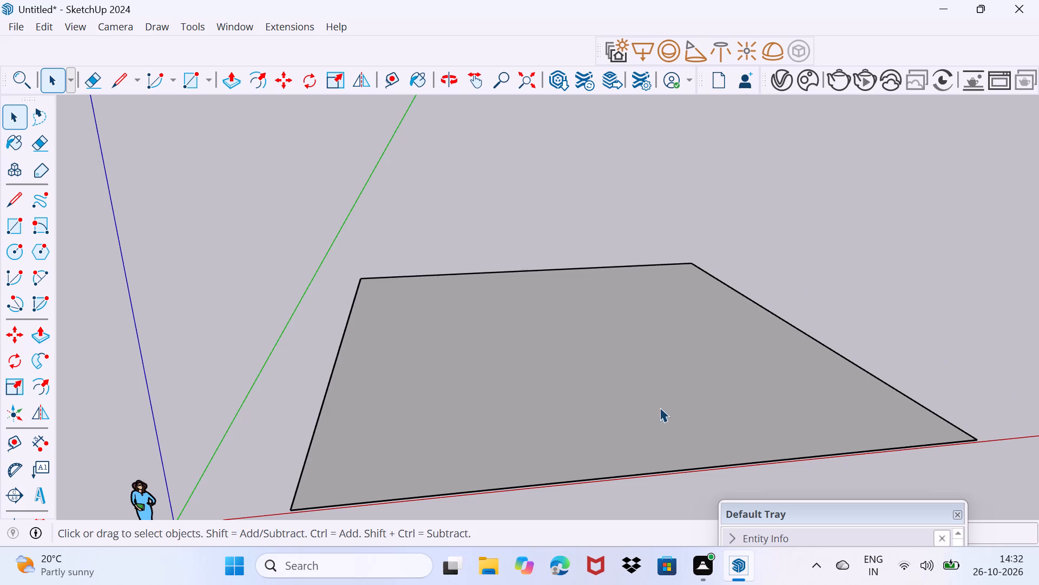
Push/Pull the ground rectangle up 10' to form the first storey.
{"action": "middle_click_drag", "start_coordinate": [637, 413], "coordinate": [574, 382]}
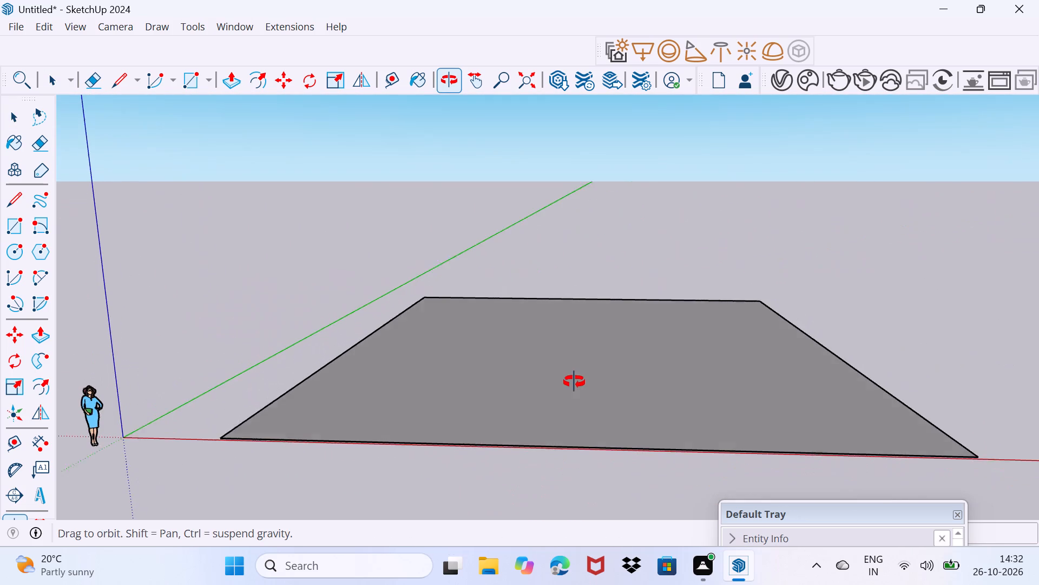
{"action": "middle_click_drag", "start_coordinate": [574, 382], "coordinate": [575, 382]}
{"action": "left_click", "coordinate": [575, 382]}
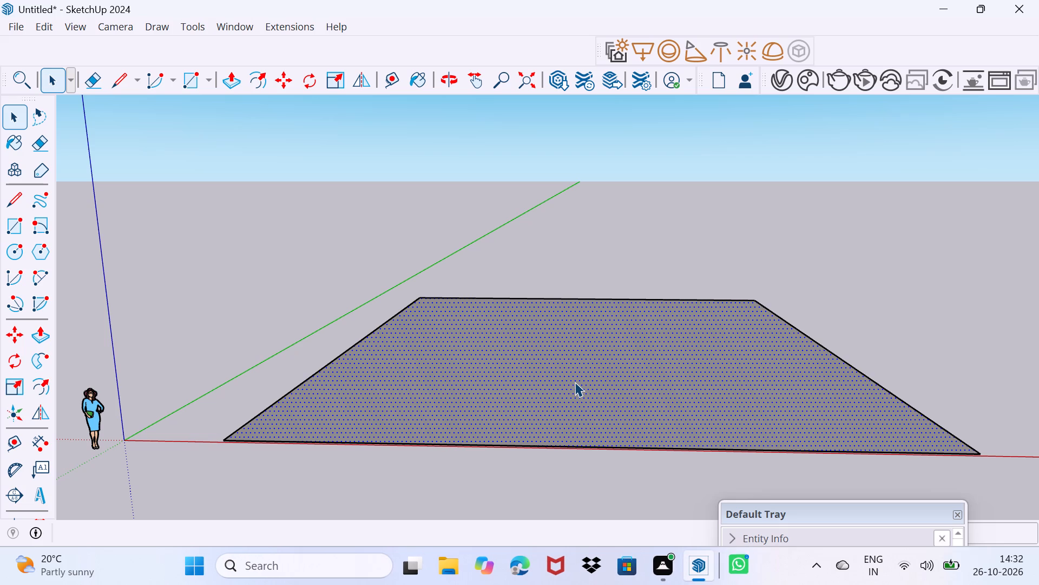
{"action": "key", "text": "p"}
{"action": "left_click", "coordinate": [575, 382]}
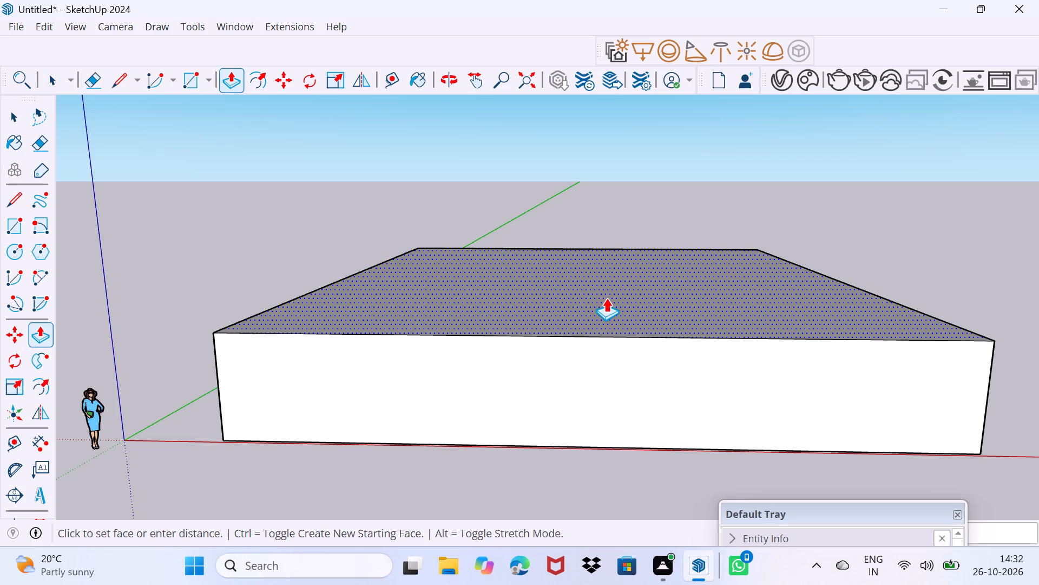
{"action": "type", "text": "10'"}
{"action": "key", "text": "Return"}
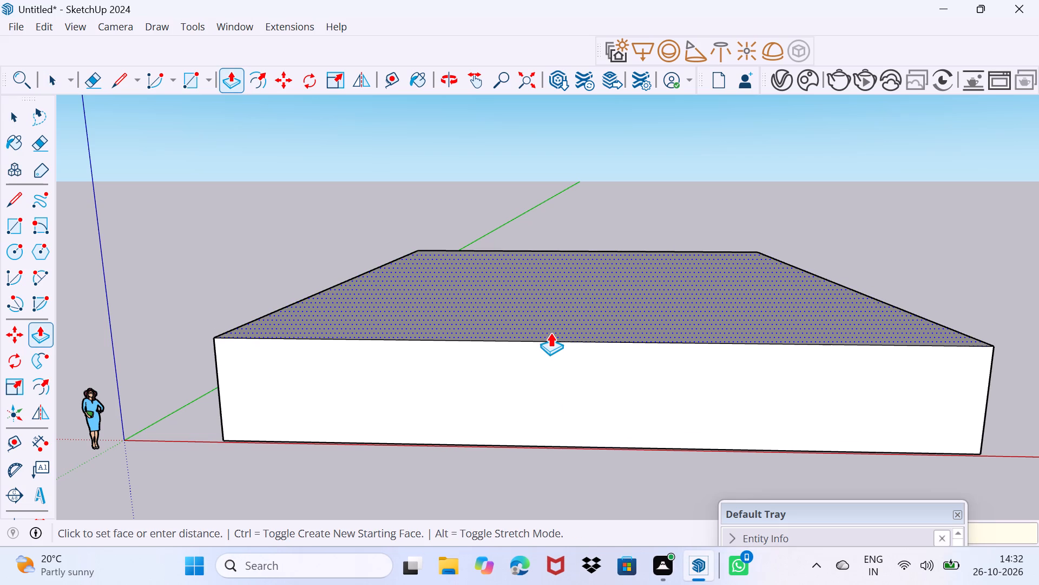
Pull the block's top face up twice more by 10' each as new starting faces, adding two separate storeys.
{"action": "left_click", "coordinate": [553, 321]}
{"action": "type", "text": "10'"}
{"action": "key", "text": "Return"}
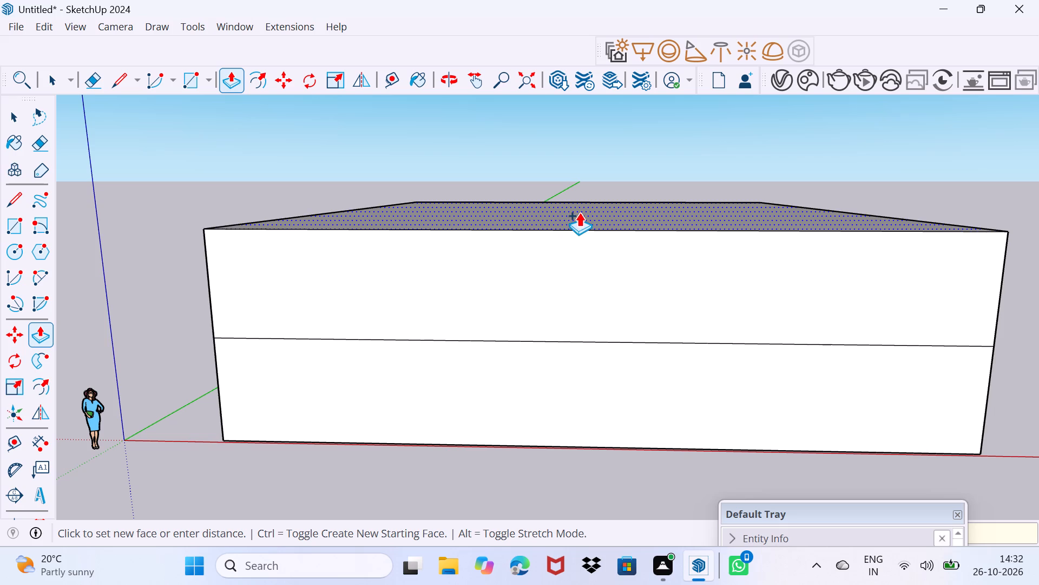
{"action": "left_click", "coordinate": [579, 212]}
{"action": "type", "text": "10'"}
{"action": "key", "text": "Return"}
Repeat the 10' pull on the top face five more times, bringing the block to eight storeys.
{"action": "middle_click_drag", "start_coordinate": [570, 188], "coordinate": [562, 243]}
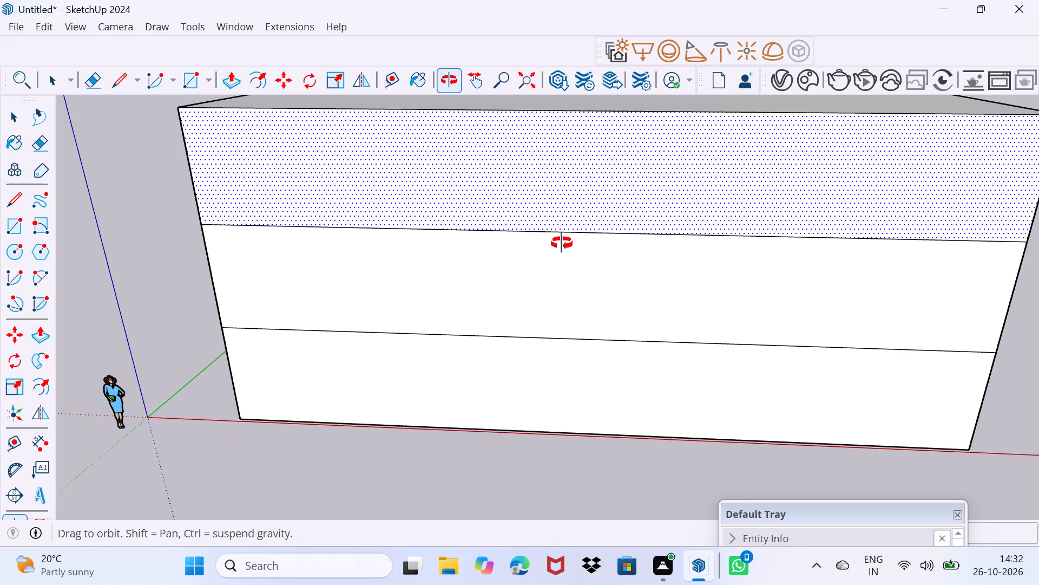
{"action": "middle_click_drag", "start_coordinate": [562, 243], "coordinate": [545, 365]}
{"action": "double_click", "coordinate": [587, 218]}
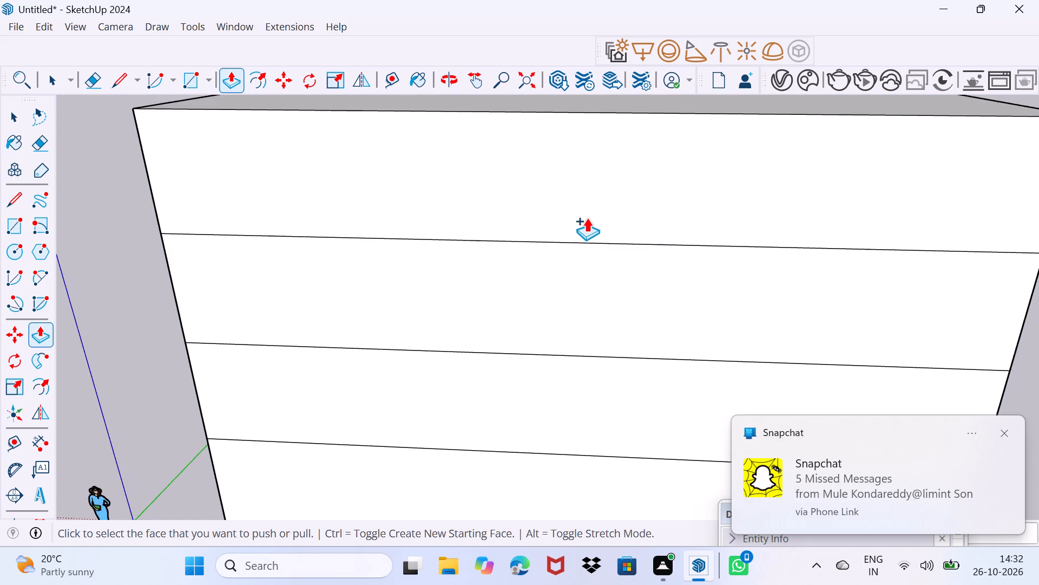
{"action": "scroll", "coordinate": [587, 217], "scroll_direction": "down", "scroll_amount": 3}
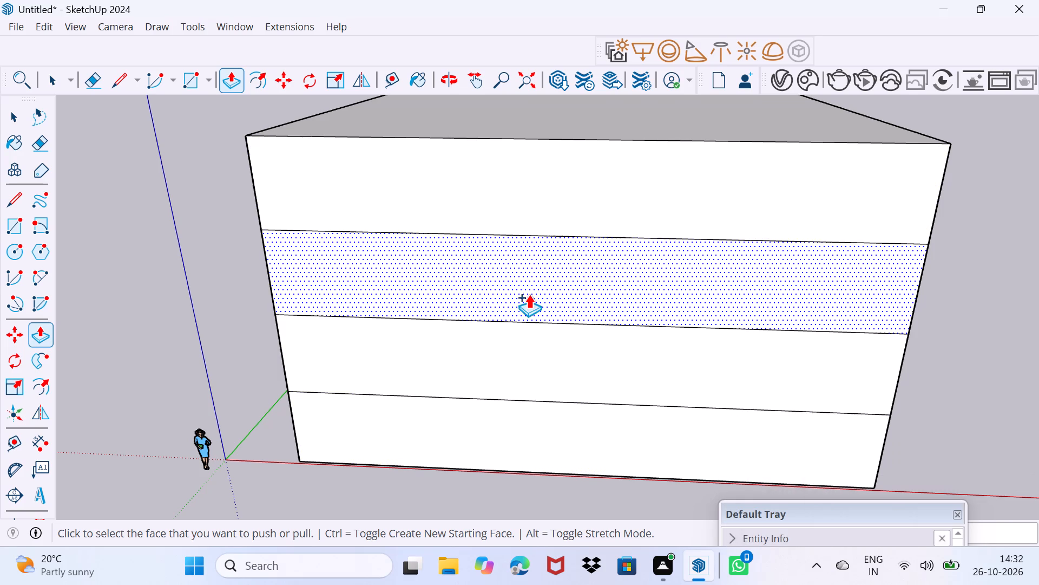
{"action": "middle_click_drag", "start_coordinate": [544, 159], "coordinate": [547, 150]}
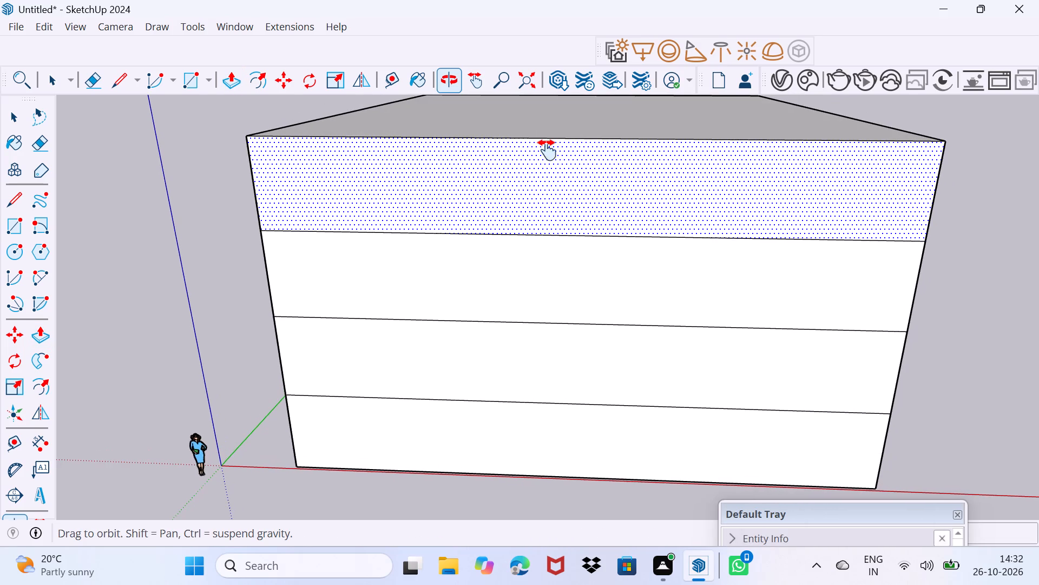
{"action": "middle_click_drag", "start_coordinate": [547, 150], "coordinate": [532, 202]}
{"action": "double_click", "coordinate": [542, 177]}
{"action": "middle_click_drag", "start_coordinate": [543, 177], "coordinate": [505, 327]}
{"action": "double_click", "coordinate": [530, 225]}
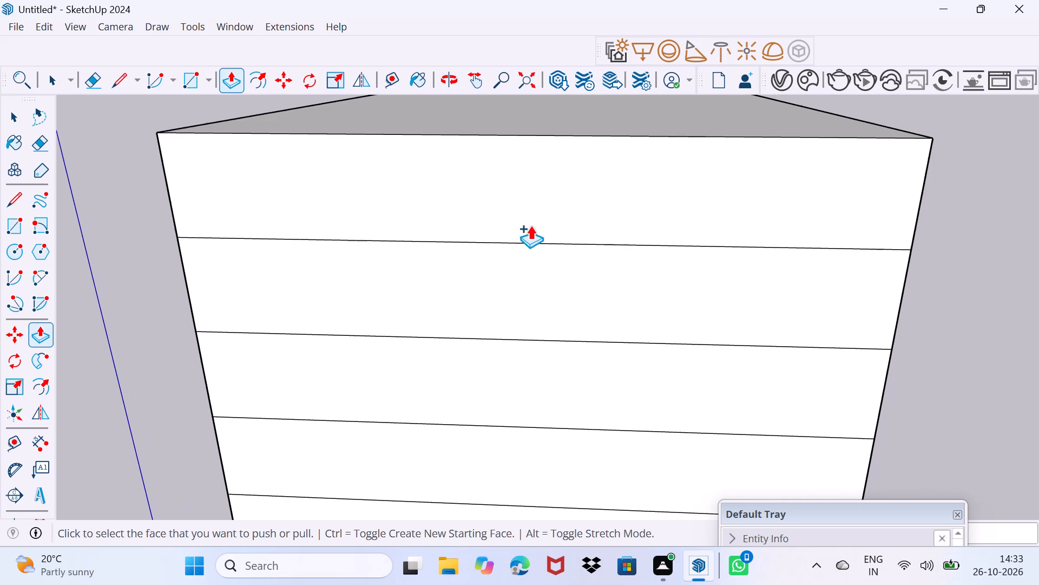
{"action": "middle_click_drag", "start_coordinate": [530, 225], "coordinate": [495, 358]}
{"action": "double_click", "coordinate": [539, 237]}
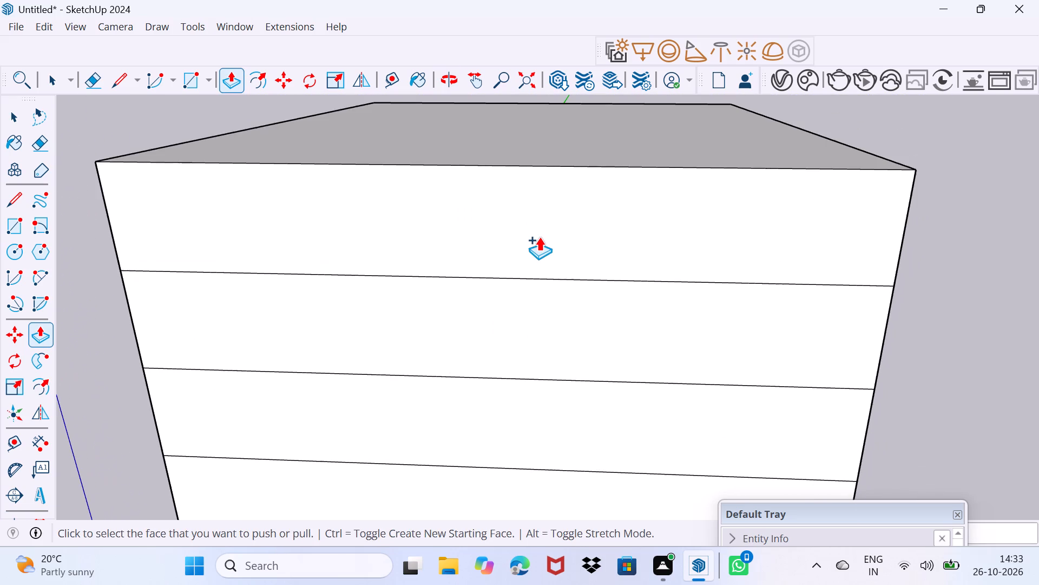
{"action": "middle_click_drag", "start_coordinate": [539, 237], "coordinate": [521, 333], "text": "shift"}
{"action": "double_click", "coordinate": [548, 233]}
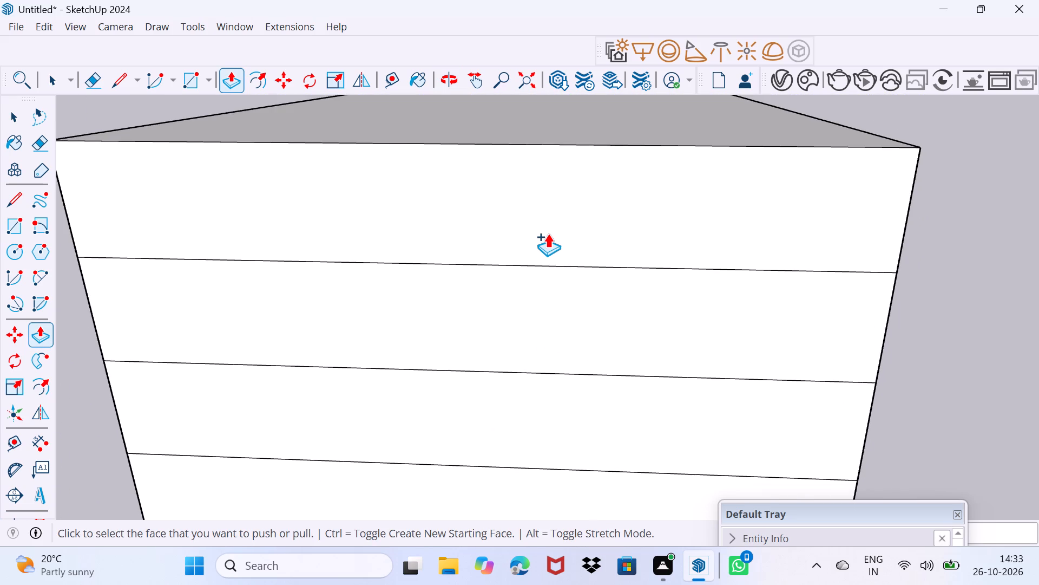
{"action": "scroll", "coordinate": [548, 233], "scroll_direction": "down", "scroll_amount": 4}
{"action": "key", "text": "space"}
Erase all the horizontal storey lines on the block's two opposite side faces that cross the red axis direction.
{"action": "scroll", "coordinate": [544, 277], "scroll_direction": "down", "scroll_amount": 1}
{"action": "middle_click_drag", "start_coordinate": [535, 328], "coordinate": [553, 214]}
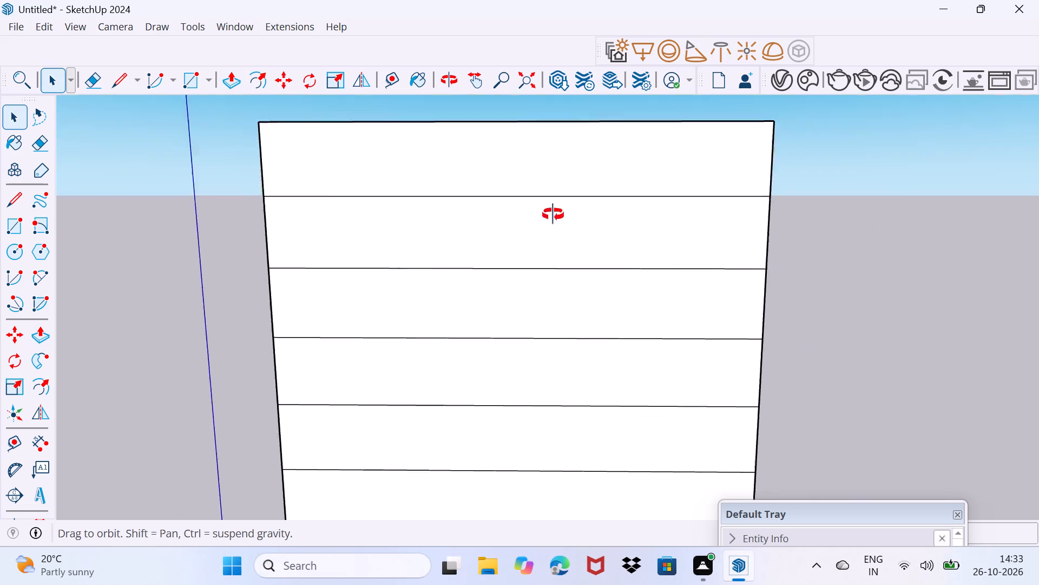
{"action": "middle_click_drag", "start_coordinate": [553, 214], "coordinate": [556, 182]}
{"action": "scroll", "coordinate": [556, 182], "scroll_direction": "down", "scroll_amount": 6}
{"action": "middle_click_drag", "start_coordinate": [559, 236], "coordinate": [525, 292]}
{"action": "scroll", "coordinate": [518, 313], "scroll_direction": "up", "scroll_amount": 1}
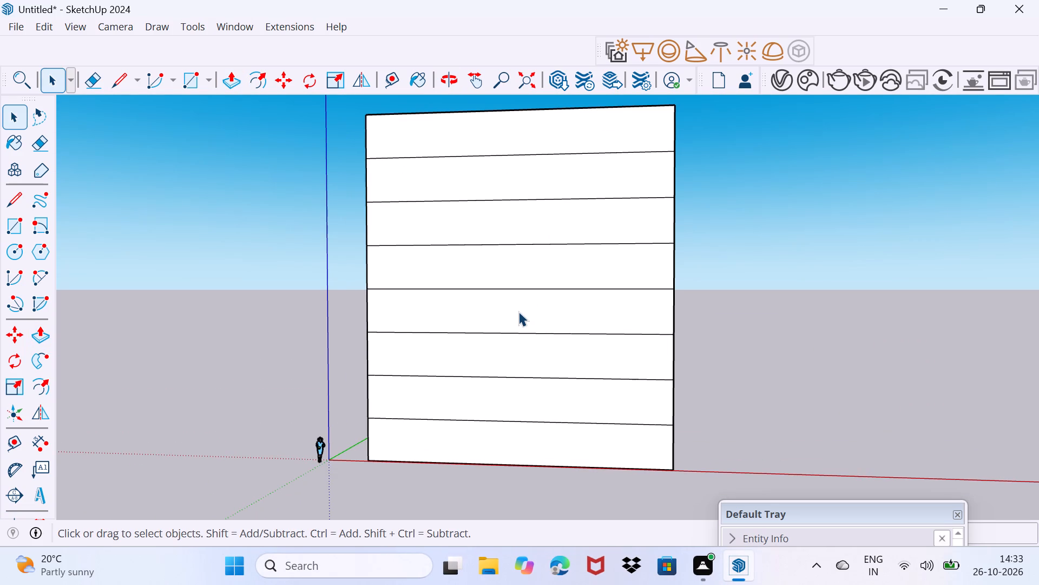
{"action": "middle_click_drag", "start_coordinate": [438, 318], "coordinate": [478, 324]}
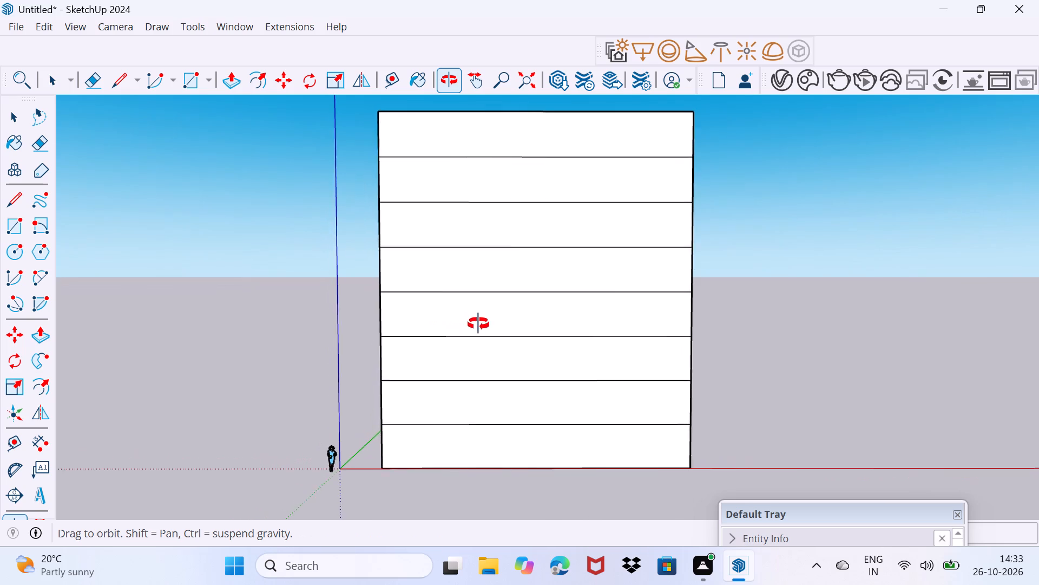
{"action": "middle_click_drag", "start_coordinate": [478, 324], "coordinate": [296, 326]}
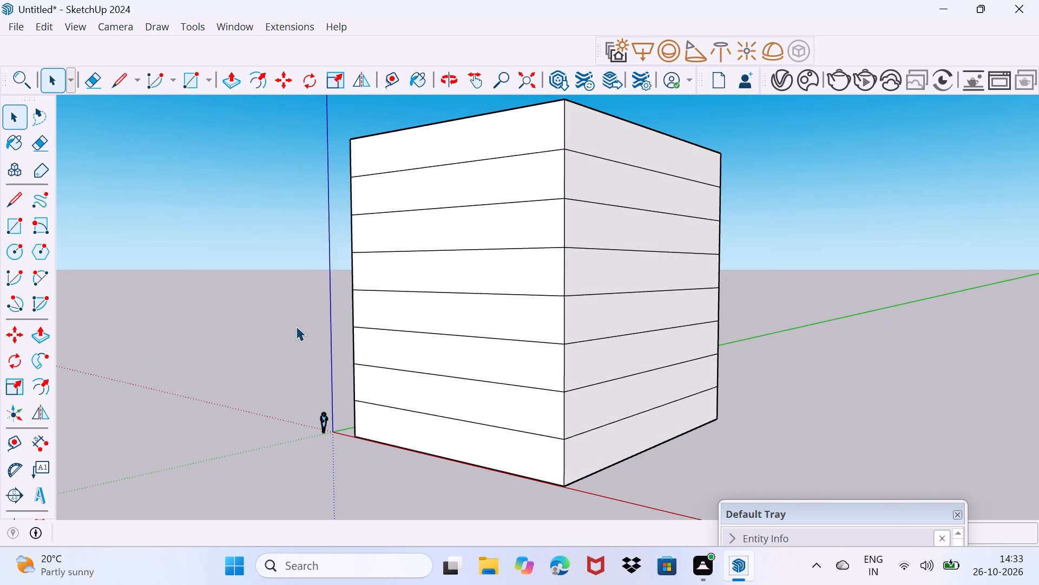
{"action": "key", "text": "e"}
{"action": "left_click_drag", "start_coordinate": [632, 161], "coordinate": [596, 442]}
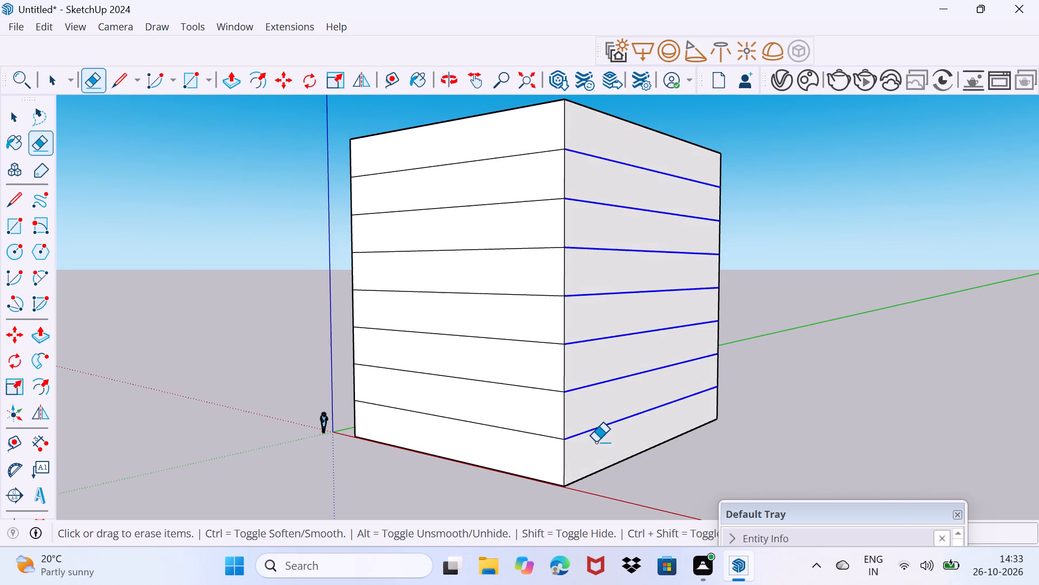
{"action": "left_click_drag", "start_coordinate": [596, 442], "coordinate": [596, 443]}
{"action": "middle_click_drag", "start_coordinate": [481, 411], "coordinate": [950, 415]}
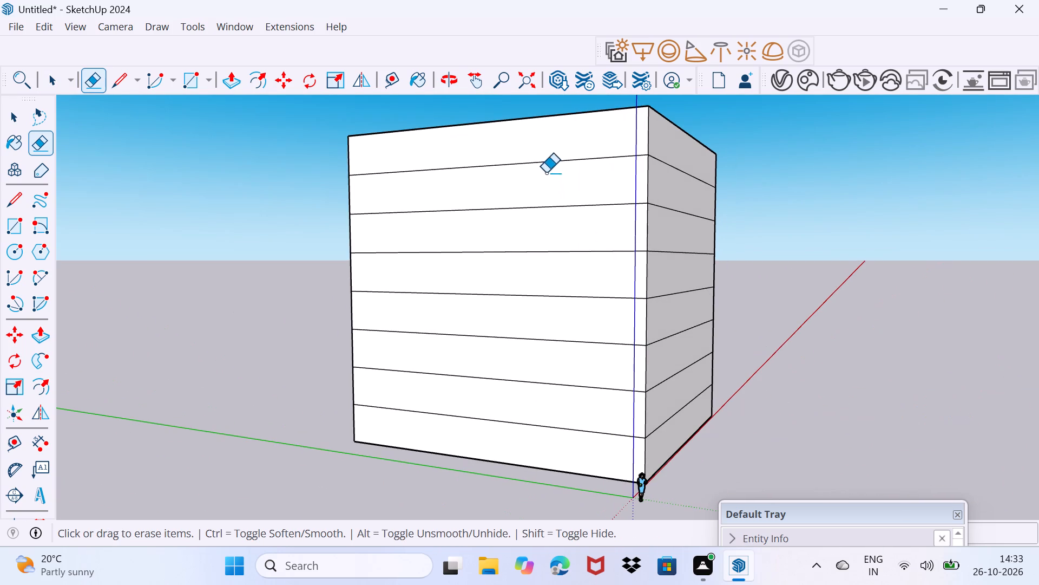
{"action": "left_click_drag", "start_coordinate": [535, 152], "coordinate": [507, 453]}
Push/Pull the cleared side face farthest from the origin outward along the red axis to lengthen the building.
{"action": "middle_click_drag", "start_coordinate": [554, 356], "coordinate": [347, 375]}
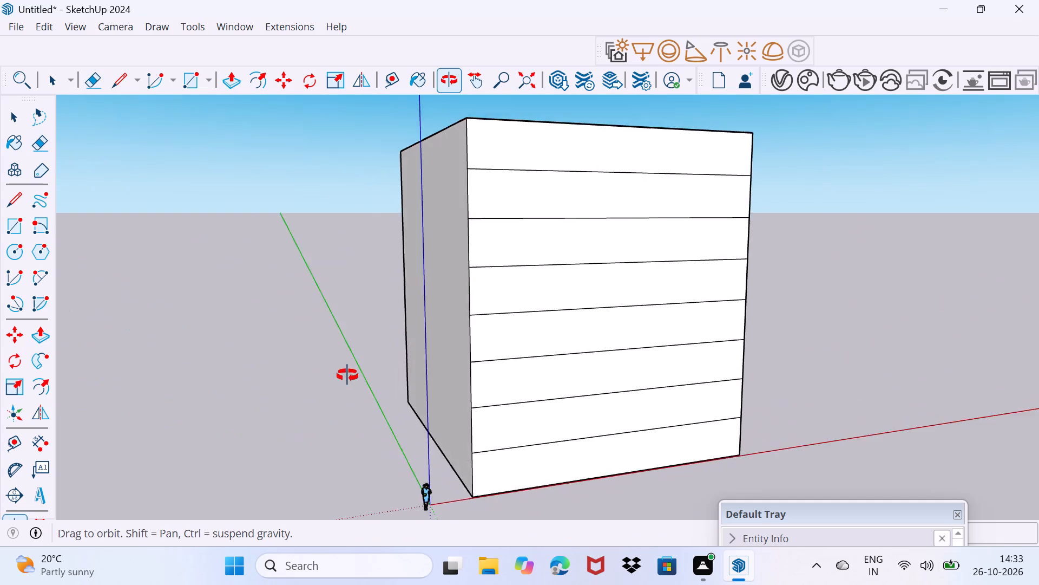
{"action": "middle_click_drag", "start_coordinate": [347, 375], "coordinate": [314, 375]}
{"action": "middle_click_drag", "start_coordinate": [699, 299], "coordinate": [379, 306]}
{"action": "key", "text": "space"}
{"action": "left_click", "coordinate": [619, 283]}
{"action": "key", "text": "p"}
{"action": "left_click", "coordinate": [619, 283]}
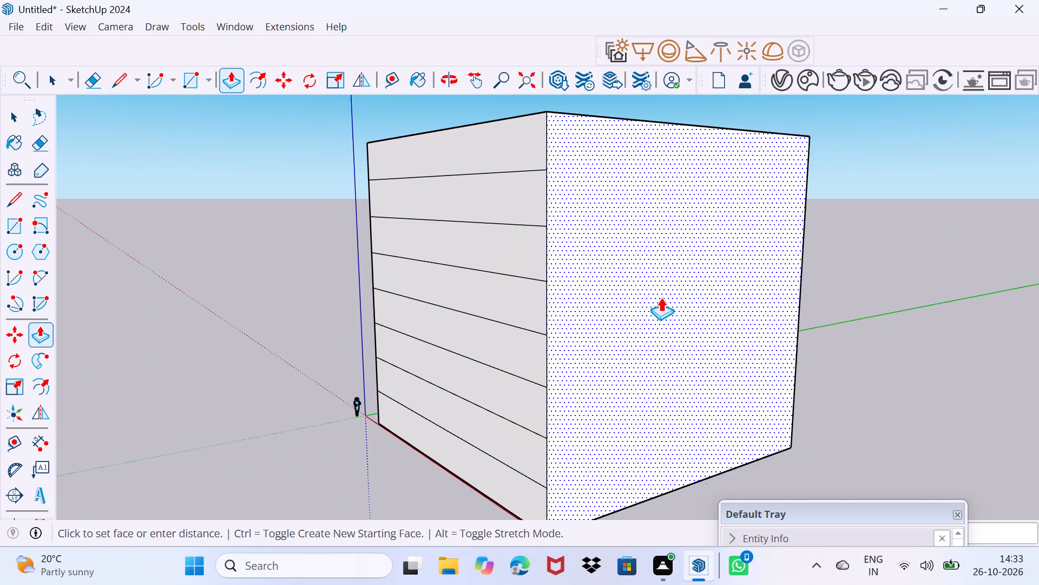
{"action": "scroll", "coordinate": [687, 300], "scroll_direction": "down", "scroll_amount": 3}
{"action": "middle_click_drag", "start_coordinate": [687, 300], "coordinate": [827, 302]}
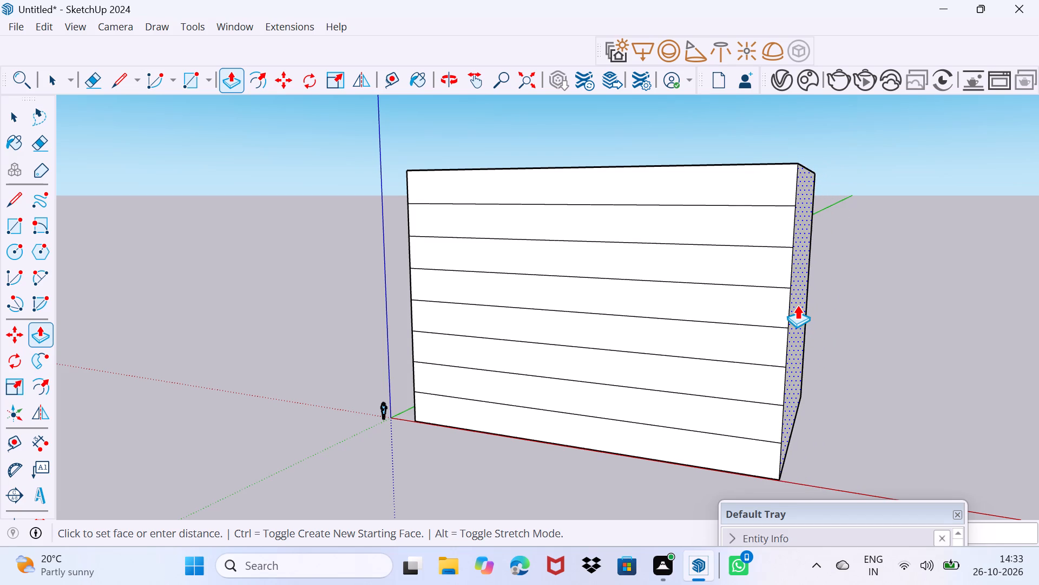
{"action": "left_click", "coordinate": [797, 305]}
{"action": "key", "text": "space"}
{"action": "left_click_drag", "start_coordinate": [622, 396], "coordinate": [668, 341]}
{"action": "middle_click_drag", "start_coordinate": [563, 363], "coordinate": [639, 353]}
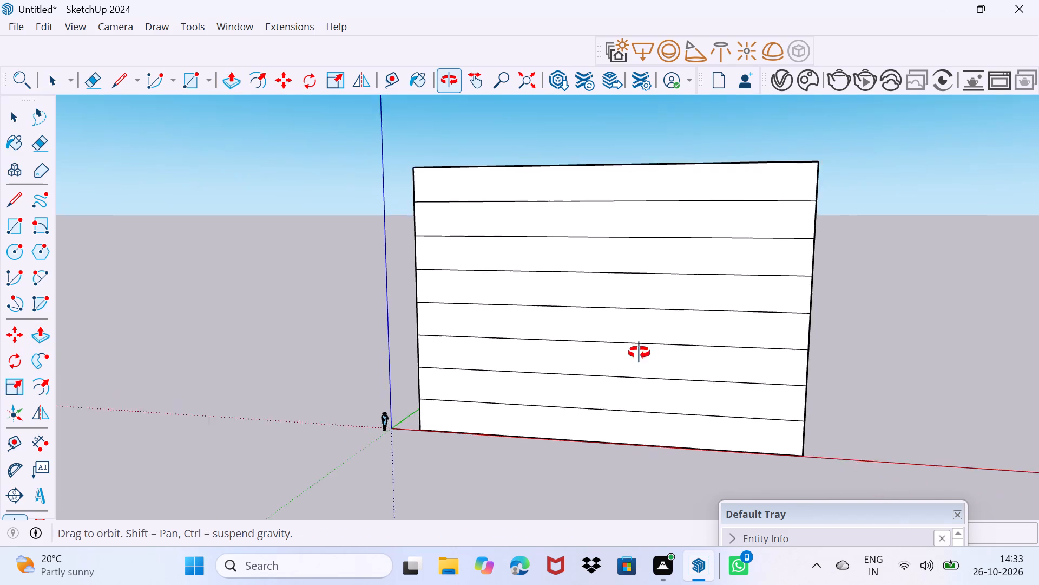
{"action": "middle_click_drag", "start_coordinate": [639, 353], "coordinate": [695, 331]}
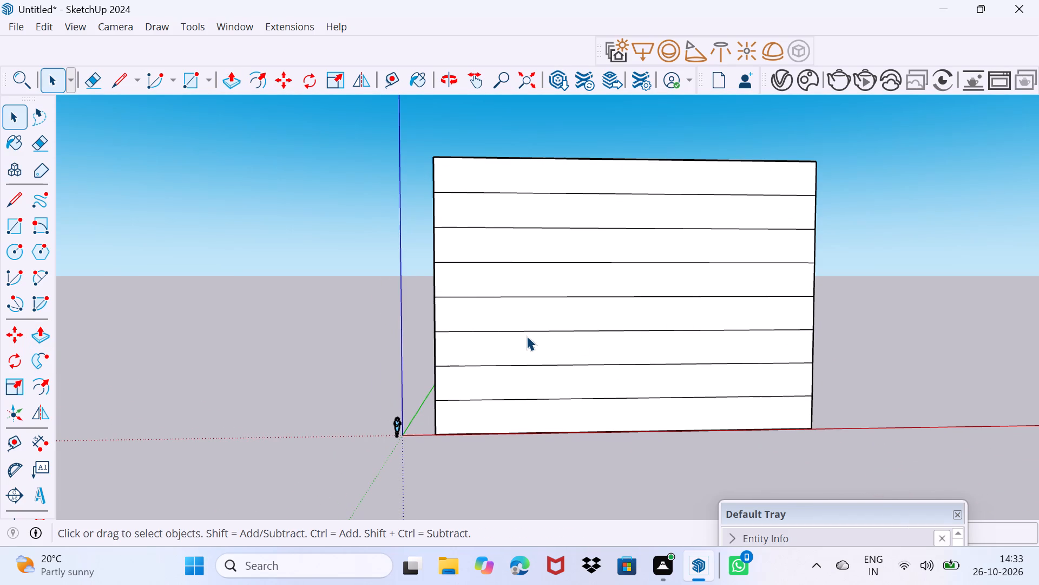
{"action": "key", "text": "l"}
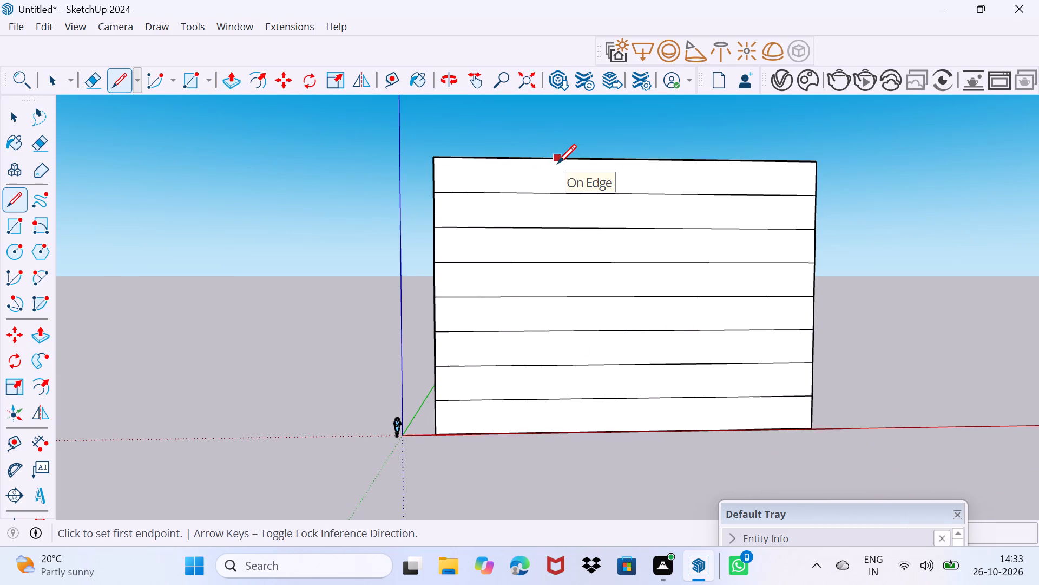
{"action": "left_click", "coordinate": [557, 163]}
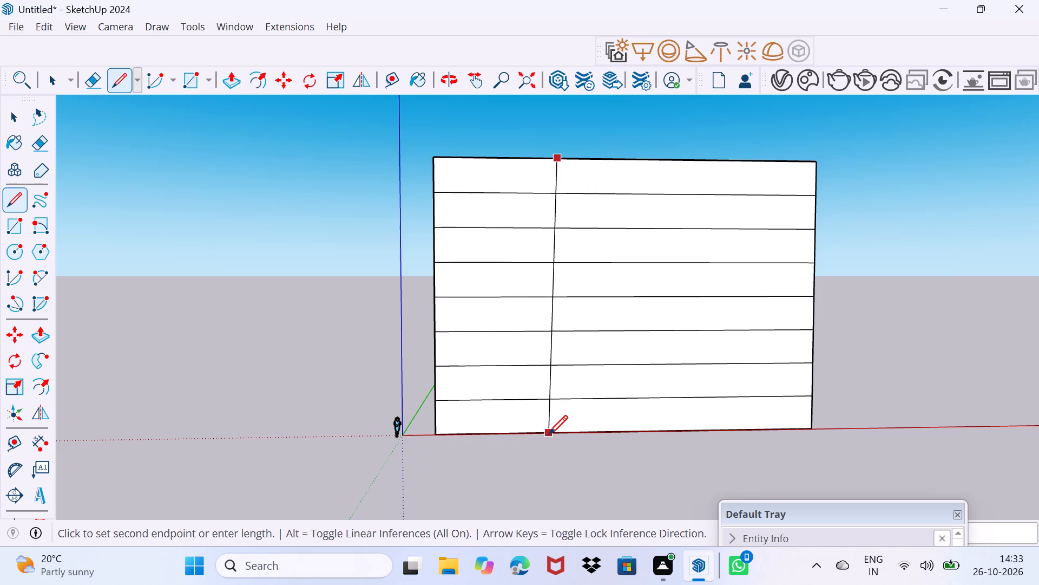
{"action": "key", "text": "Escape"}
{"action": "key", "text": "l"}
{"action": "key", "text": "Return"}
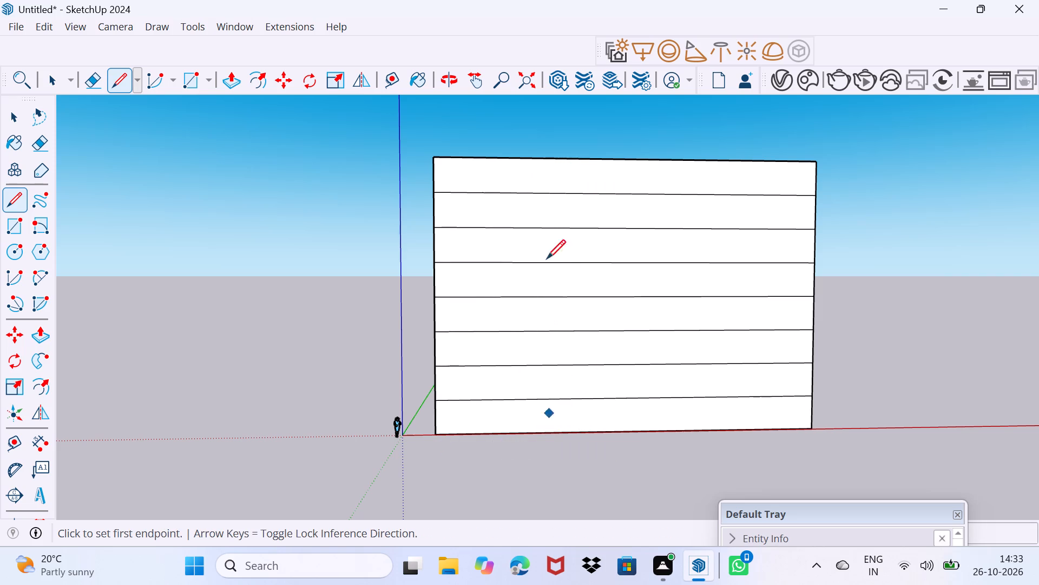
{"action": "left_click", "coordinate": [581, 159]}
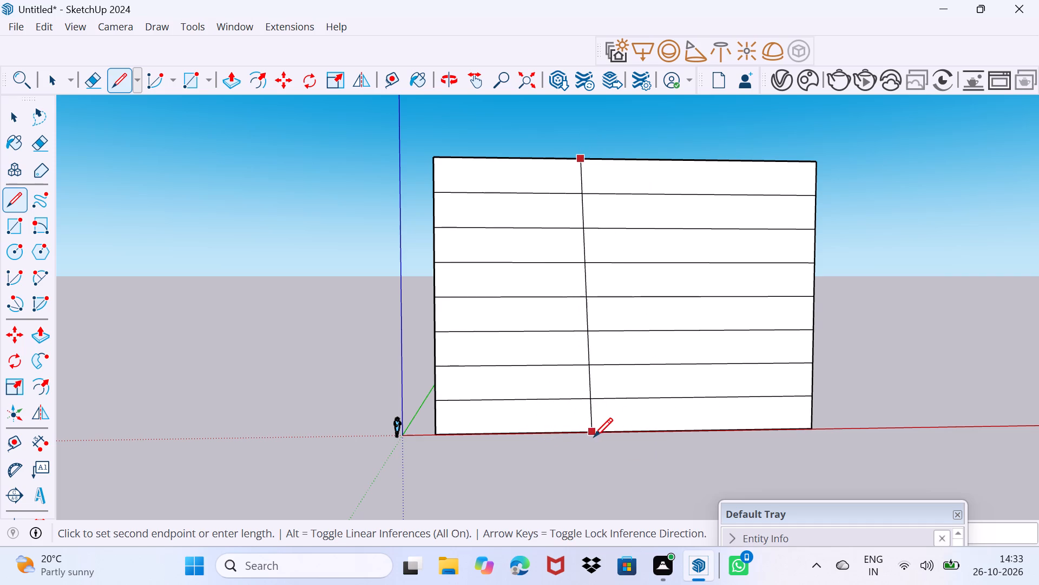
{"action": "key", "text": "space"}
Erase all the horizontal storey lines on the front face that runs along the red axis.
{"action": "key", "text": "e"}
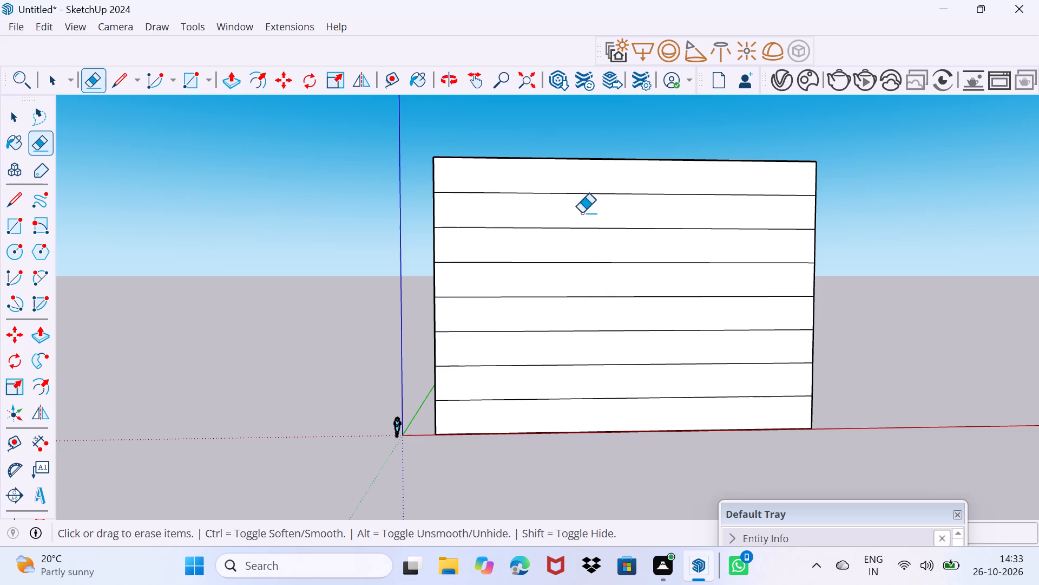
{"action": "left_click_drag", "start_coordinate": [591, 192], "coordinate": [583, 411]}
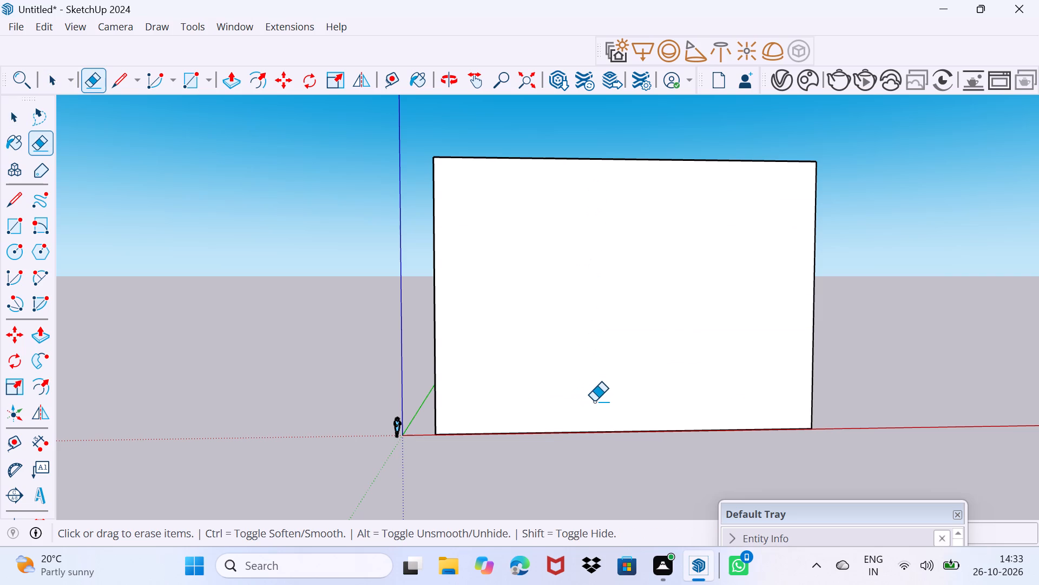
{"action": "key", "text": "space"}
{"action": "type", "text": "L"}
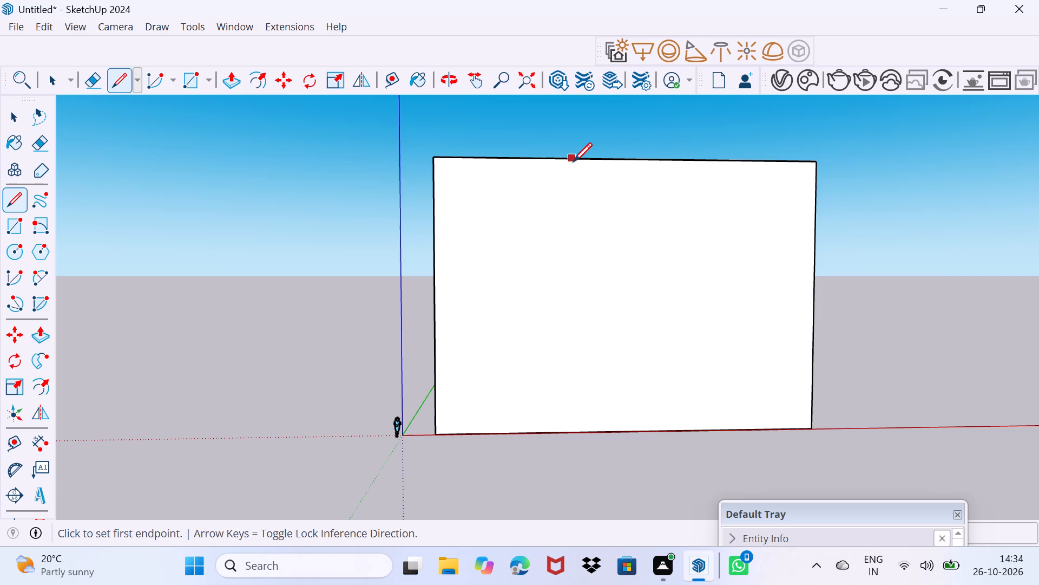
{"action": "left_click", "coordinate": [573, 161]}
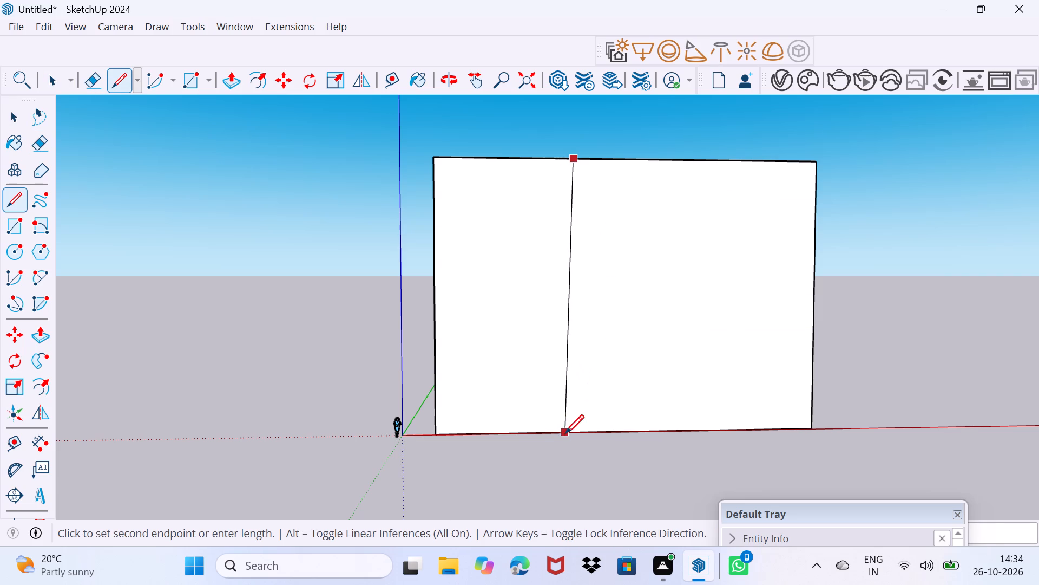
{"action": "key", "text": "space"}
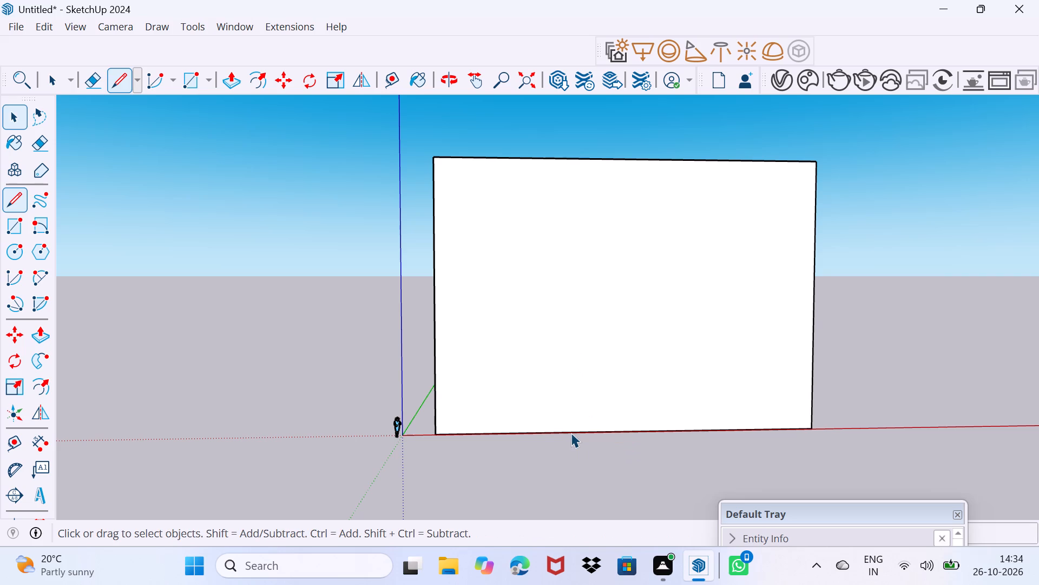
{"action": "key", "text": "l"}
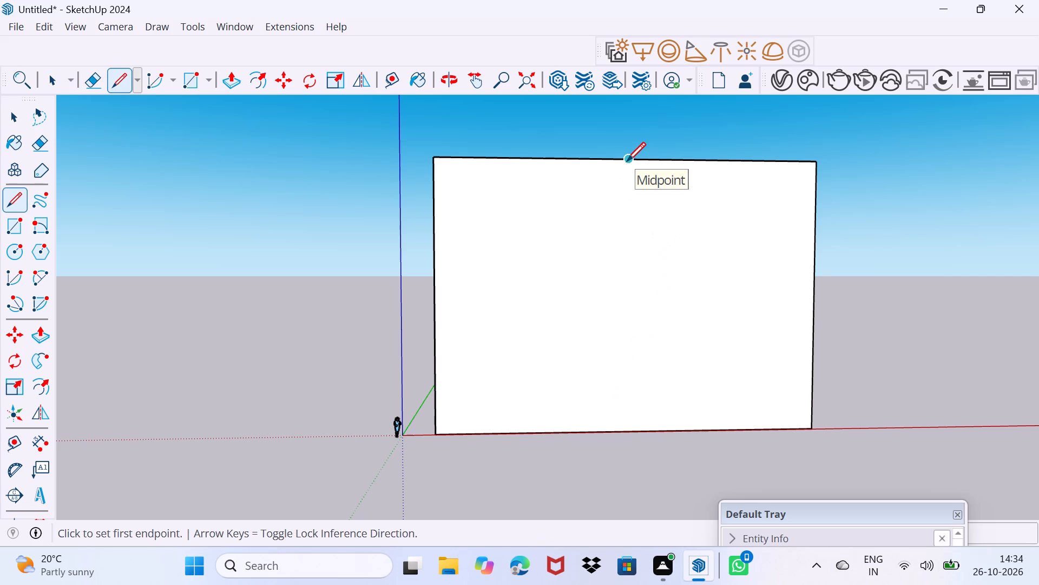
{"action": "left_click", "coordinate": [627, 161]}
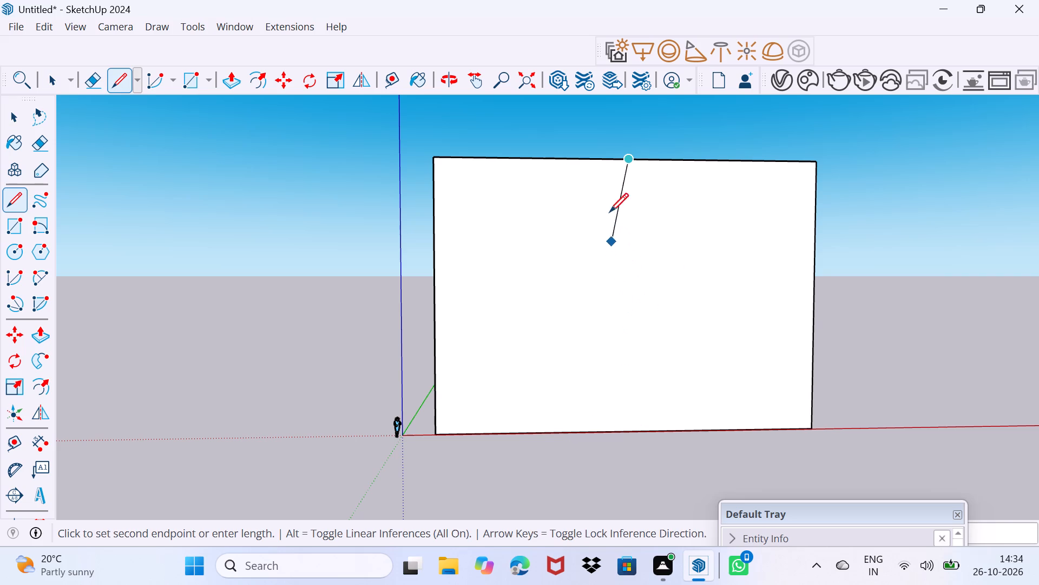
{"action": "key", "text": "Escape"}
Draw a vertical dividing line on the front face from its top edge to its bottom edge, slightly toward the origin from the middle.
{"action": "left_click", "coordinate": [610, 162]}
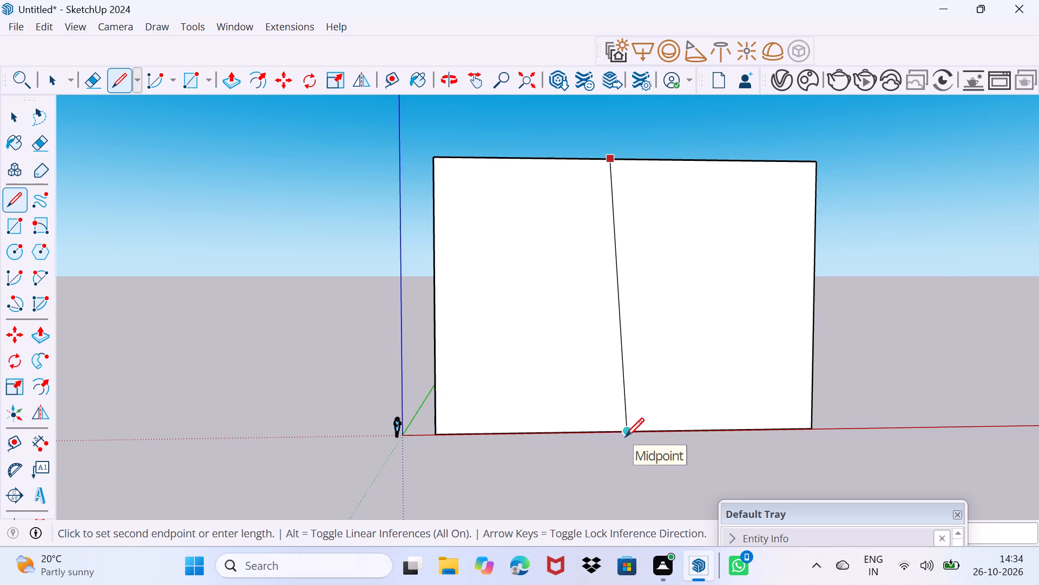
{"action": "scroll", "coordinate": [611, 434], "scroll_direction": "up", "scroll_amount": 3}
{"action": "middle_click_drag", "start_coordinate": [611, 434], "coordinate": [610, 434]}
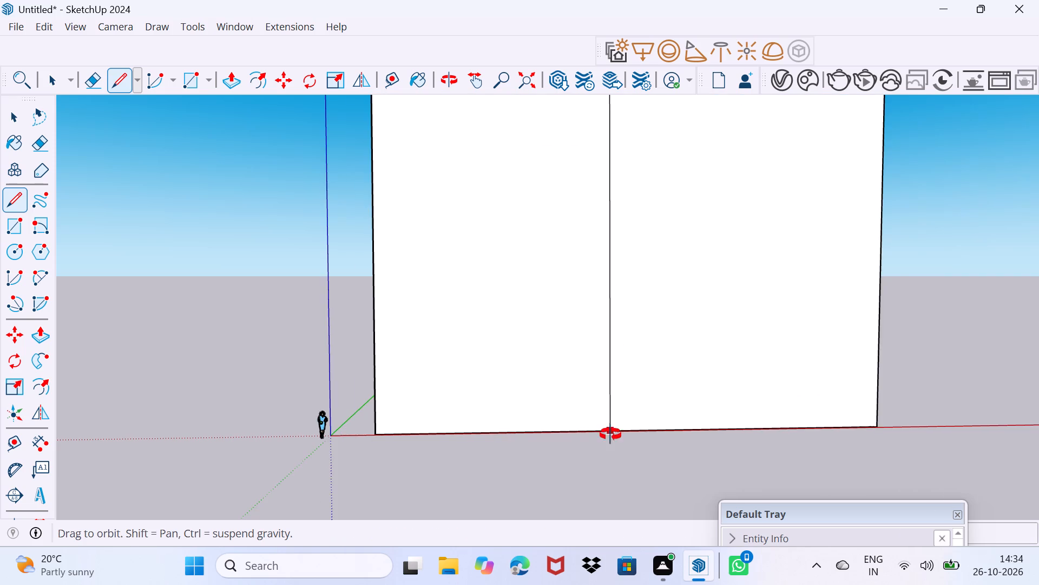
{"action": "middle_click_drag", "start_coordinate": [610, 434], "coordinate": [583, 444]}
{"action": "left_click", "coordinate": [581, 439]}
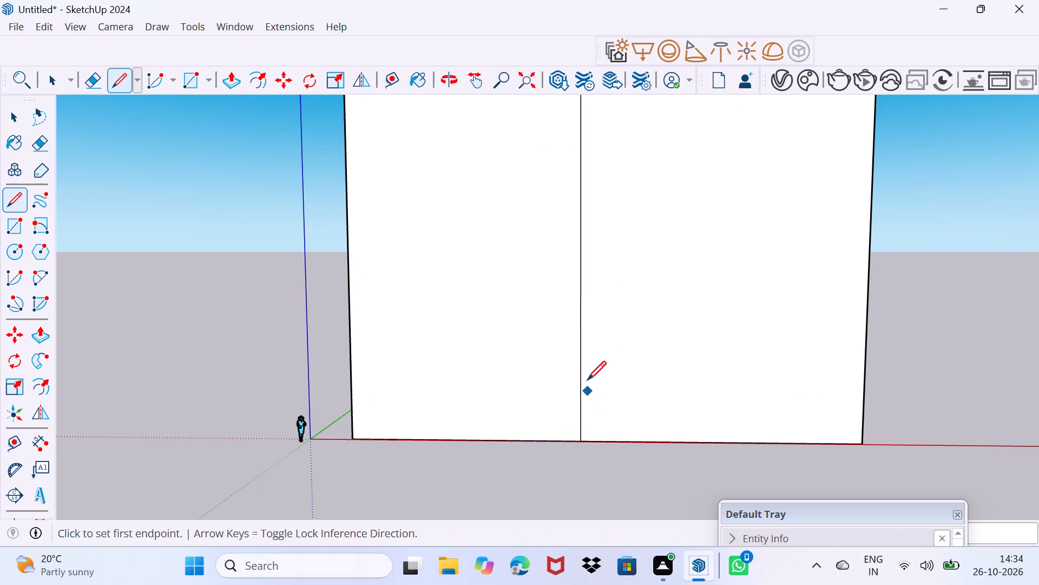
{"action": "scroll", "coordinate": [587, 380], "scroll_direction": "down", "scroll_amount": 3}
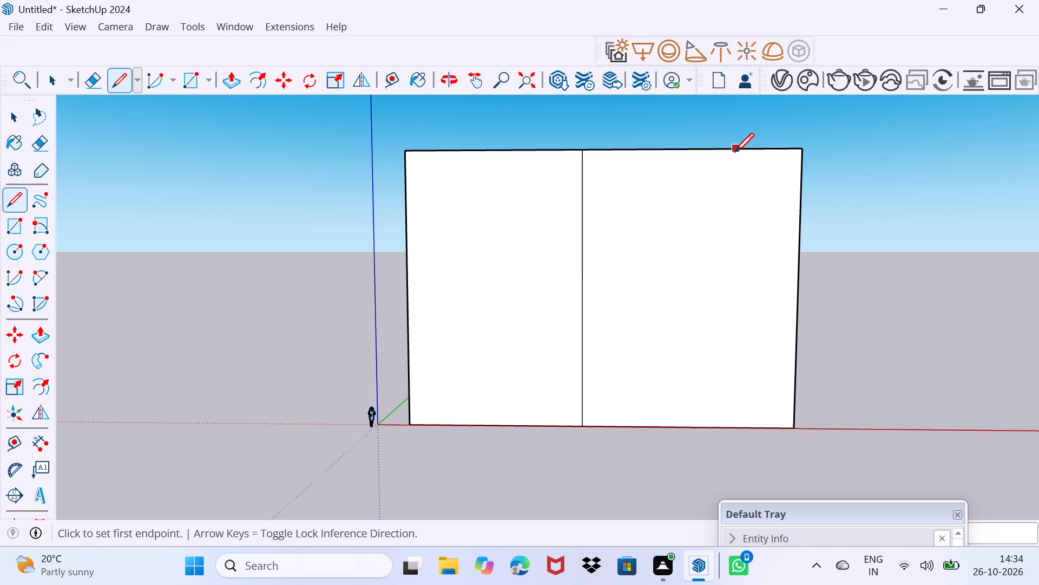
Measure with the Tape Measure from the vertical dividing line across the front face to its edge nearest the origin.
{"action": "key", "text": "space"}
{"action": "type", "text": "T"}
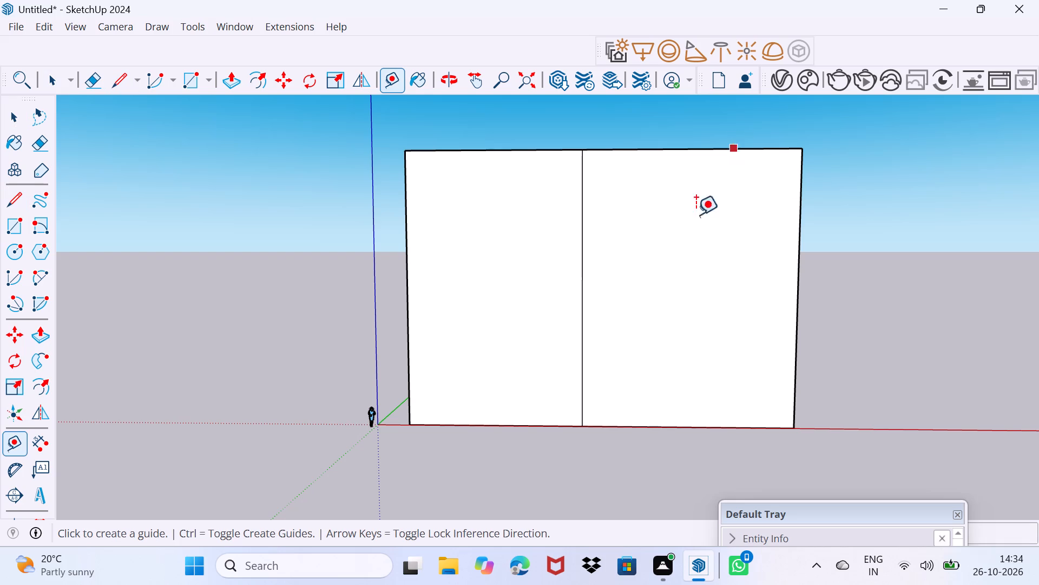
{"action": "left_click", "coordinate": [580, 275]}
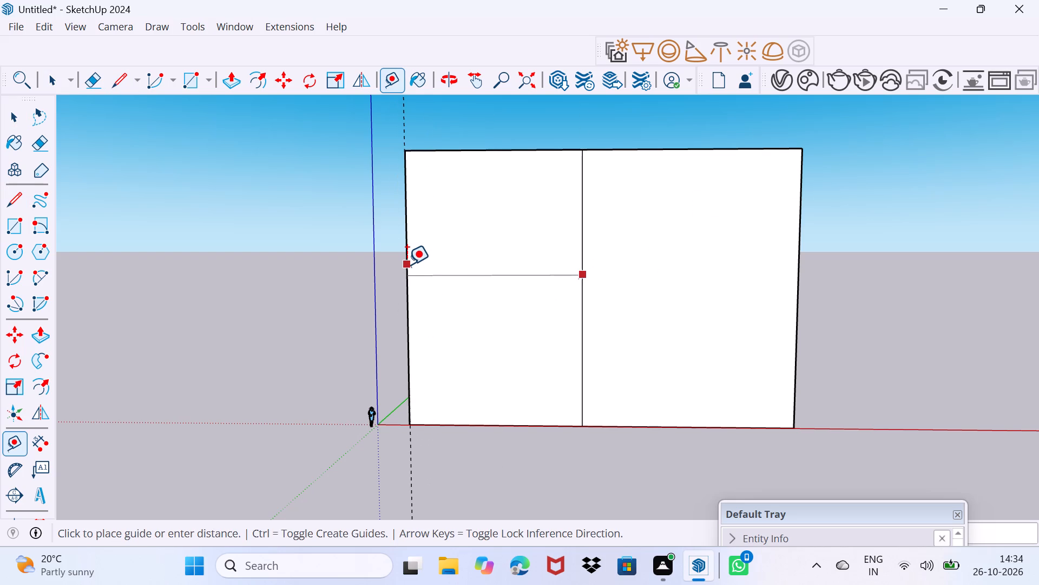
{"action": "left_click_drag", "start_coordinate": [747, 510], "coordinate": [482, 491]}
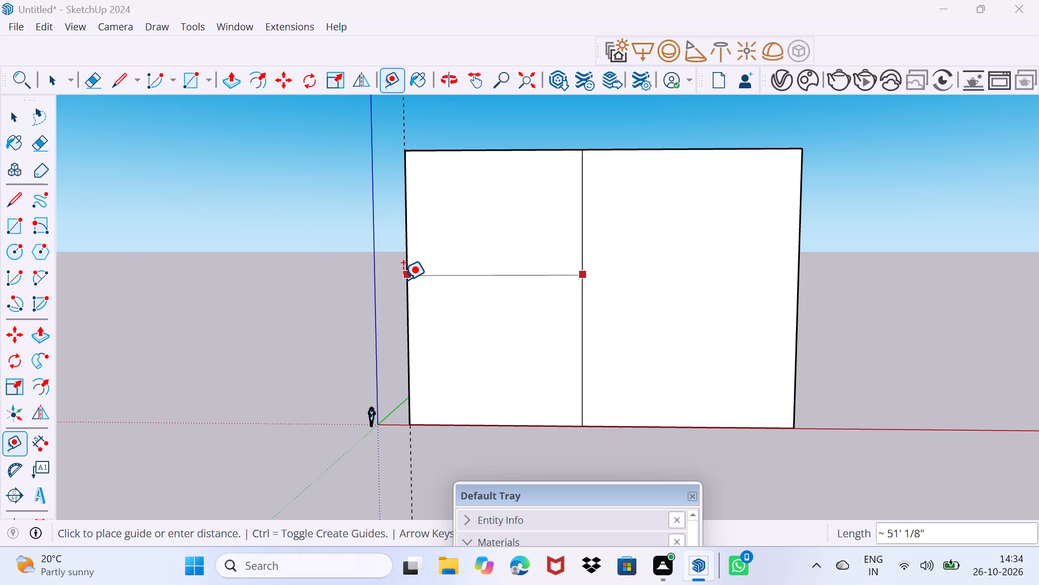
{"action": "middle_click_drag", "start_coordinate": [403, 280], "coordinate": [544, 375]}
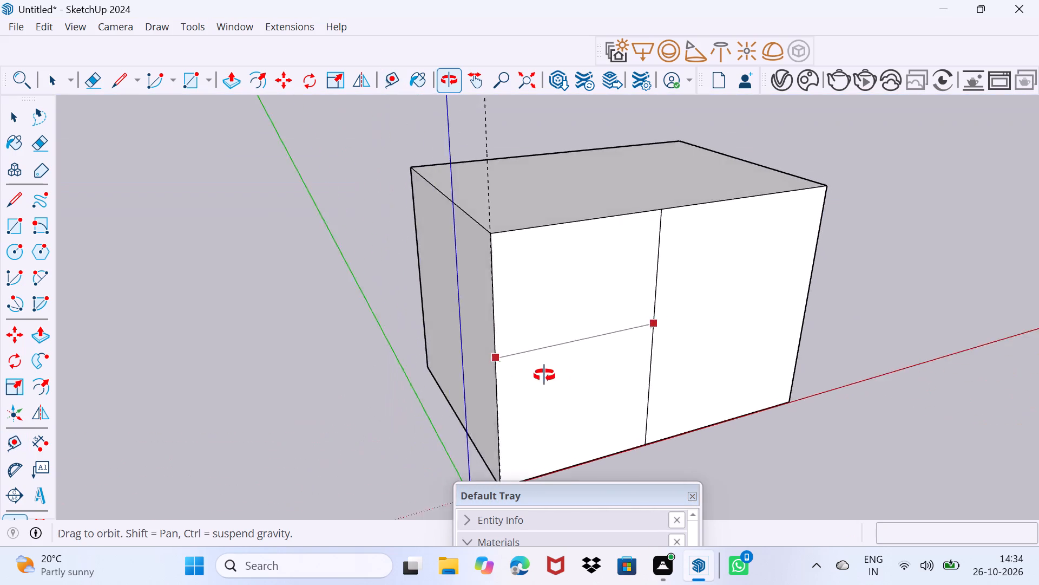
{"action": "middle_click_drag", "start_coordinate": [544, 375], "coordinate": [478, 352]}
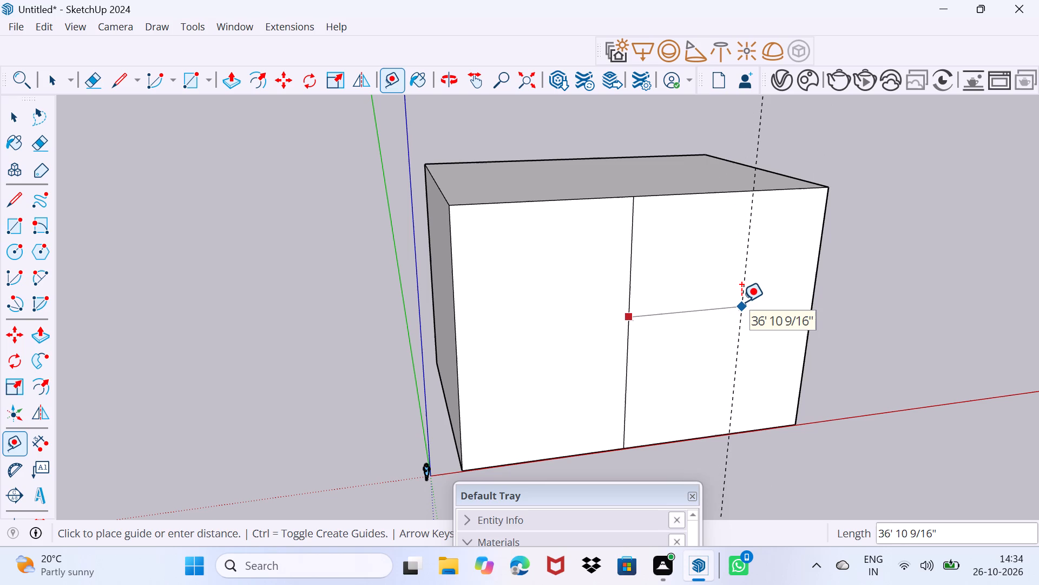
{"action": "key", "text": "space"}
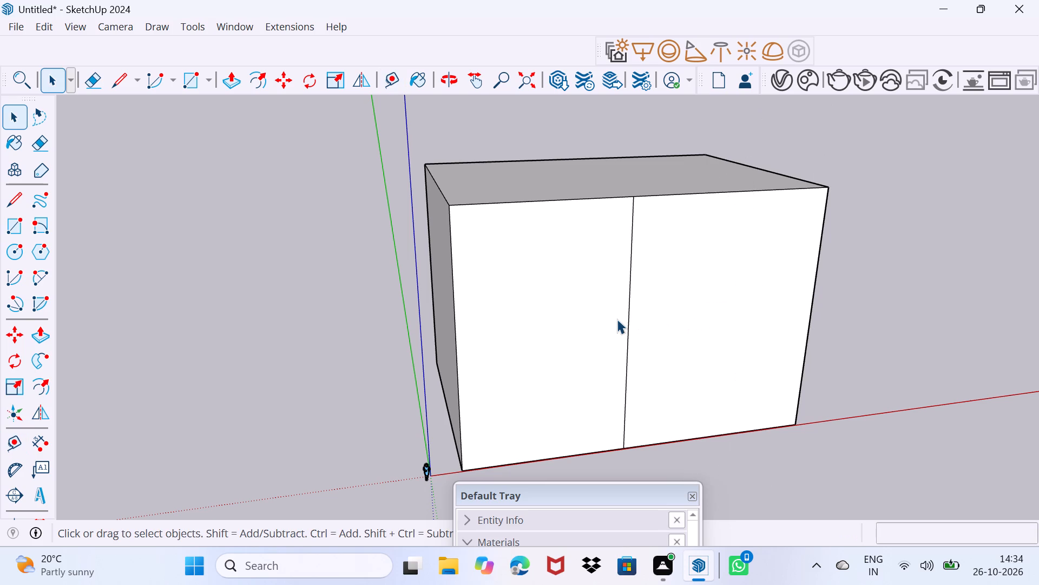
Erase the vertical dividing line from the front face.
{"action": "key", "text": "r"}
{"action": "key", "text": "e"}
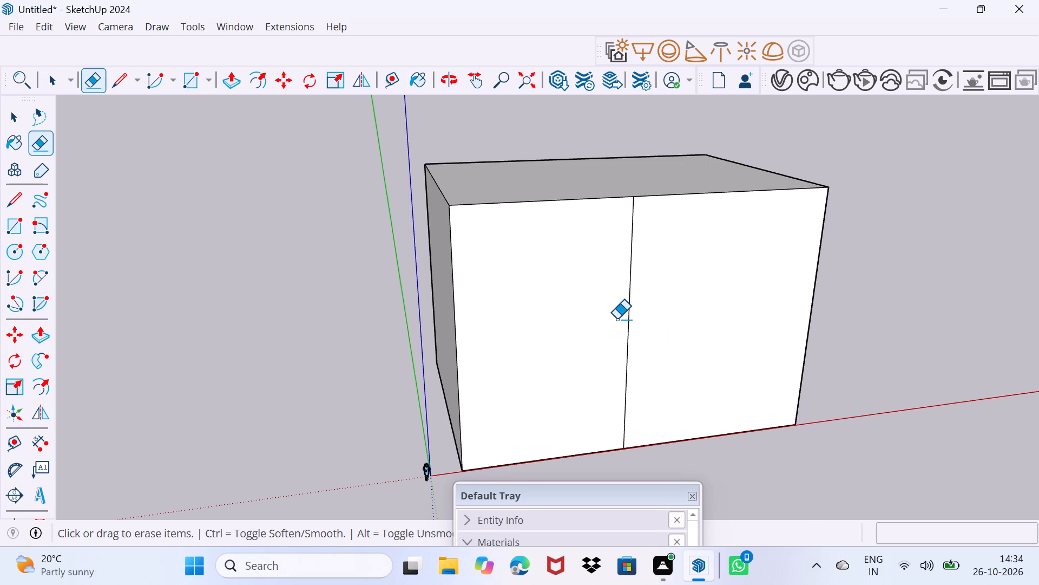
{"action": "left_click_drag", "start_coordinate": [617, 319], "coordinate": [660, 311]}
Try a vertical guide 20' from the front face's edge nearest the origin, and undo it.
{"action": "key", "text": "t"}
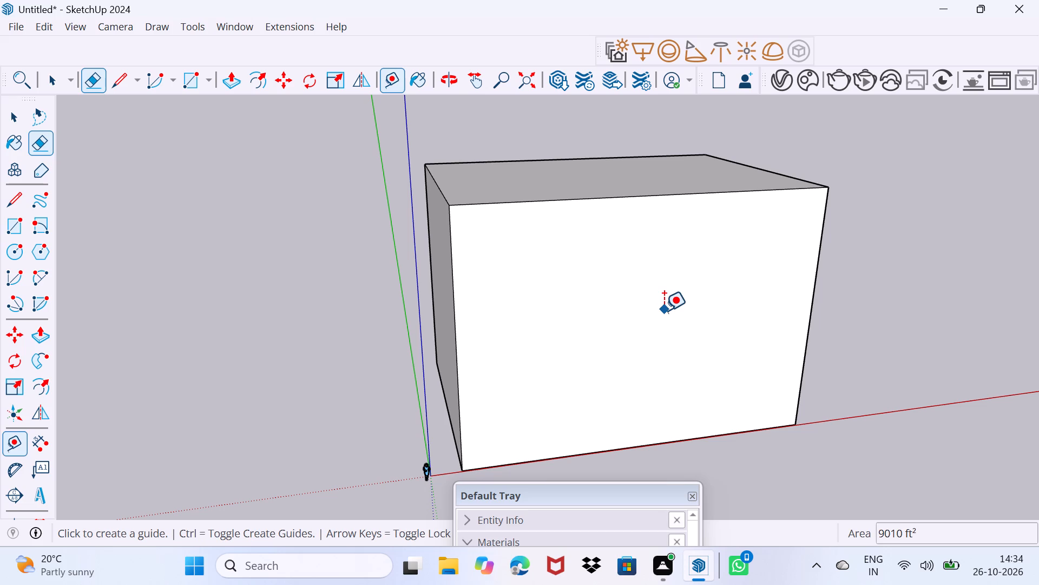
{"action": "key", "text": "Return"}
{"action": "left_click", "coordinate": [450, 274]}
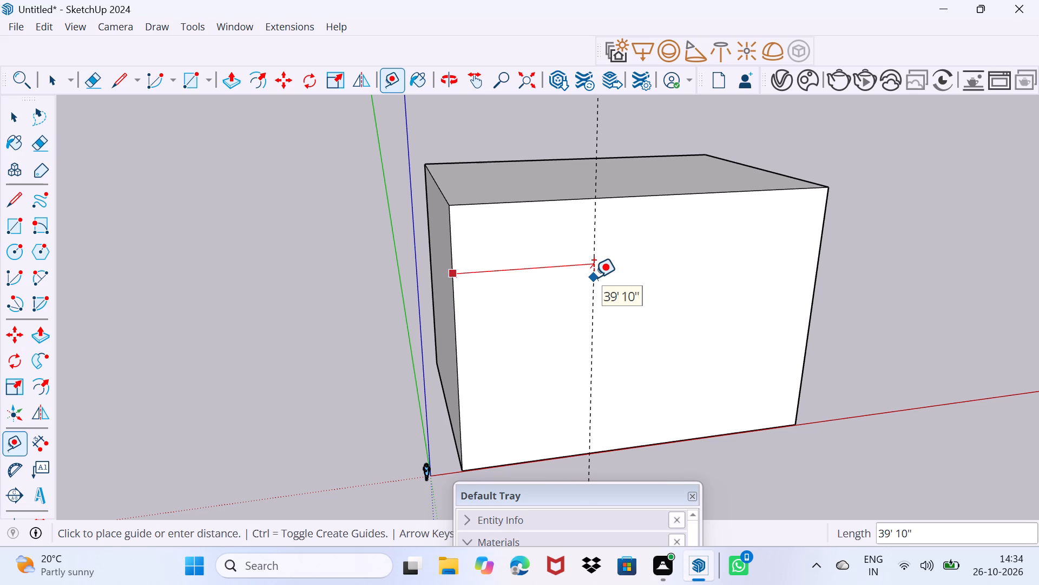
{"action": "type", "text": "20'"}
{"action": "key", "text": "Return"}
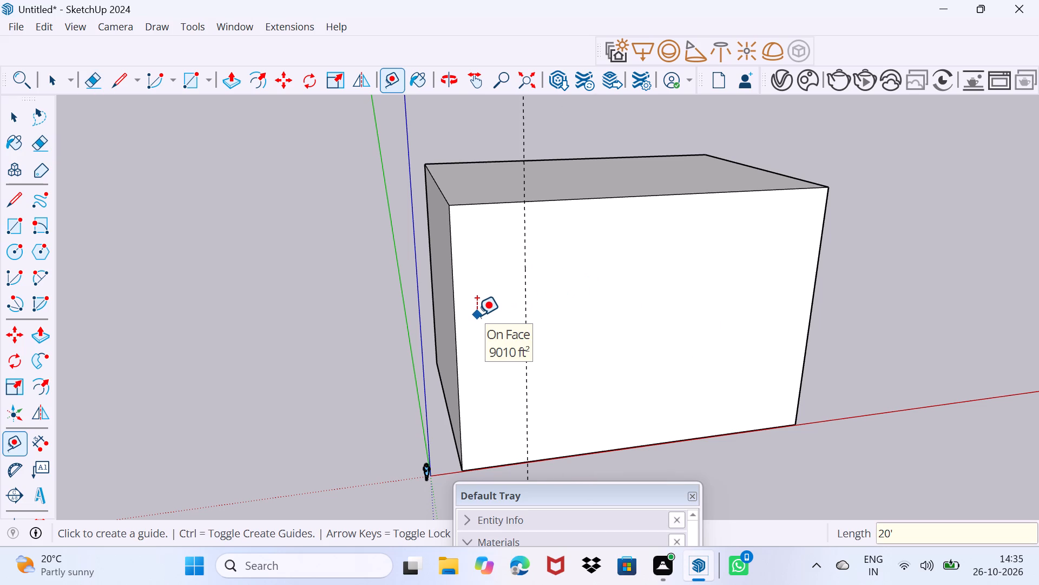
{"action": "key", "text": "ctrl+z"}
Place three vertical guides along the front face at successive 45' spacings, starting from the edge nearest the origin.
{"action": "left_click", "coordinate": [458, 297]}
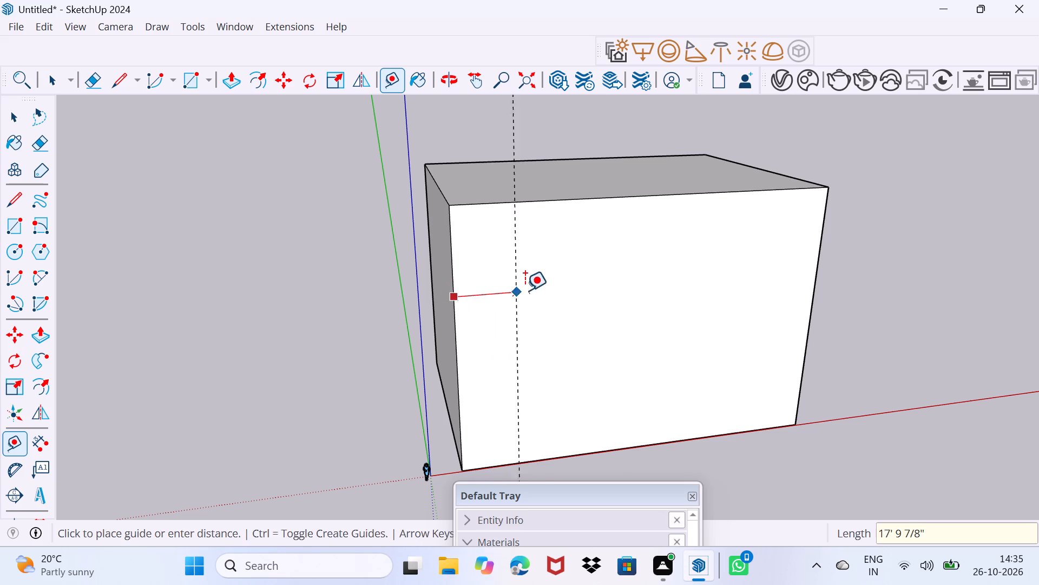
{"action": "type", "text": "45'"}
{"action": "key", "text": "Return"}
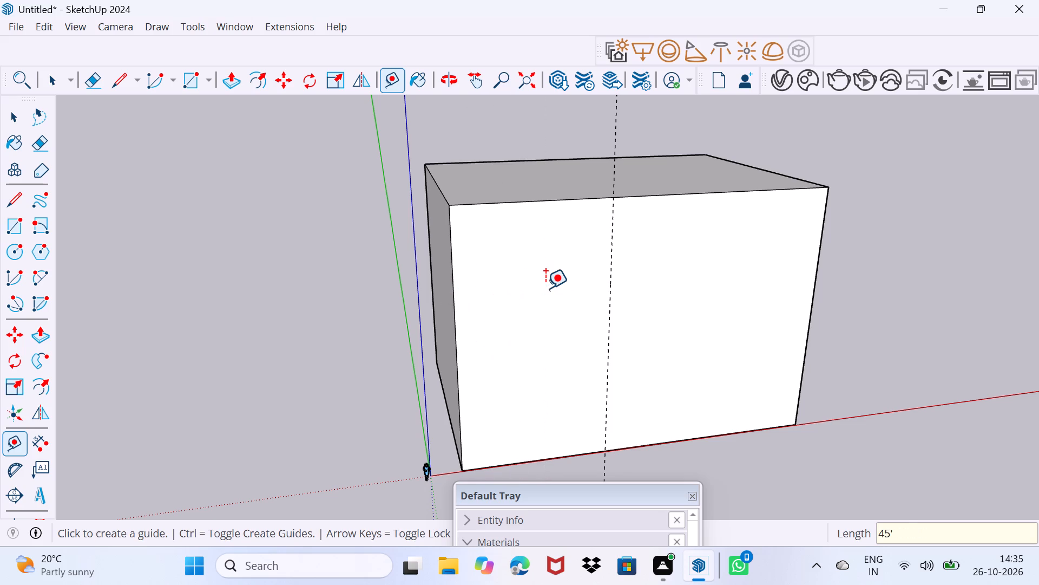
{"action": "left_click", "coordinate": [608, 297]}
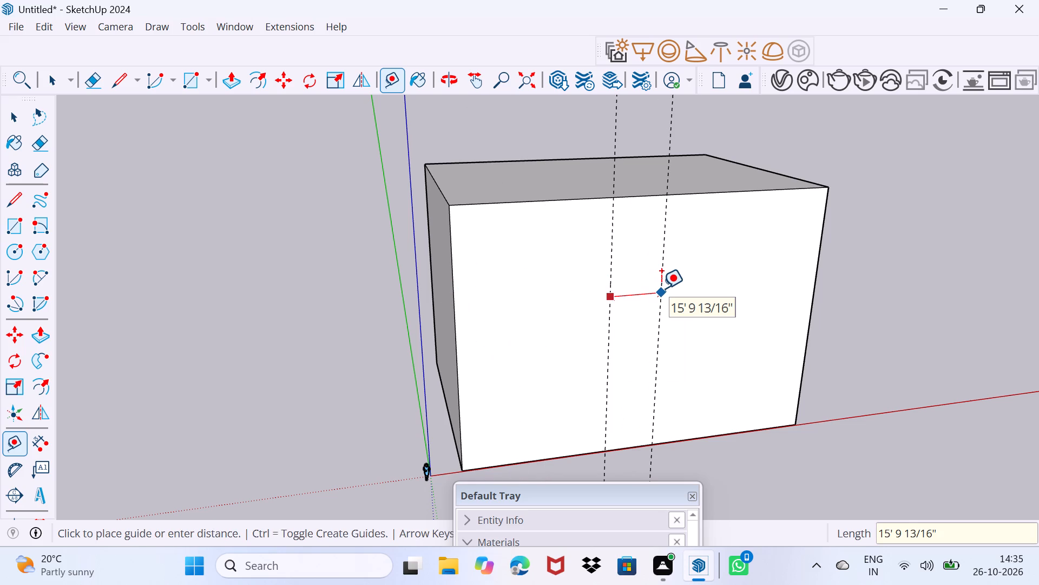
{"action": "type", "text": "45'"}
{"action": "key", "text": "Return"}
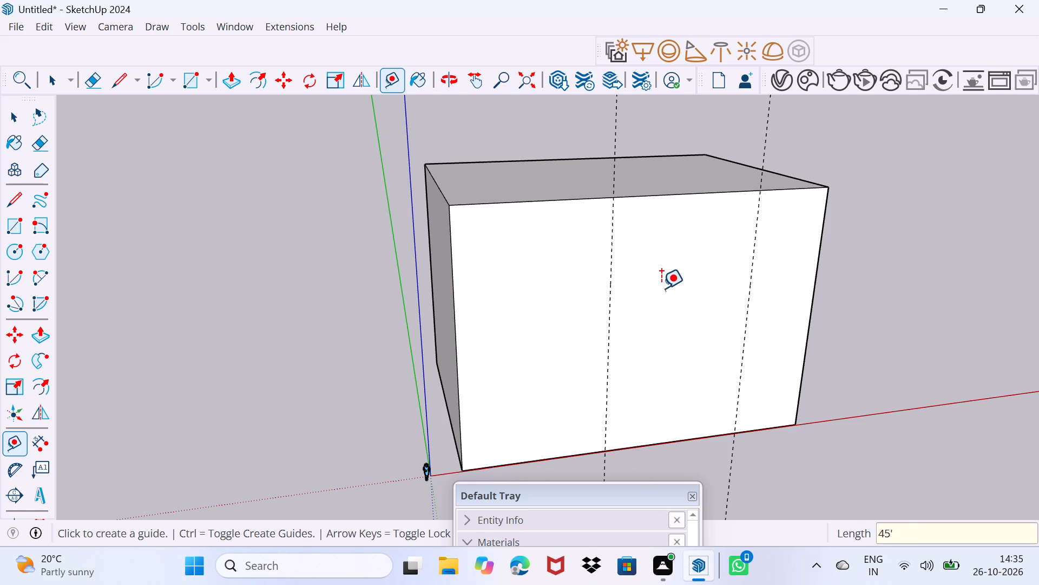
{"action": "left_click", "coordinate": [746, 298]}
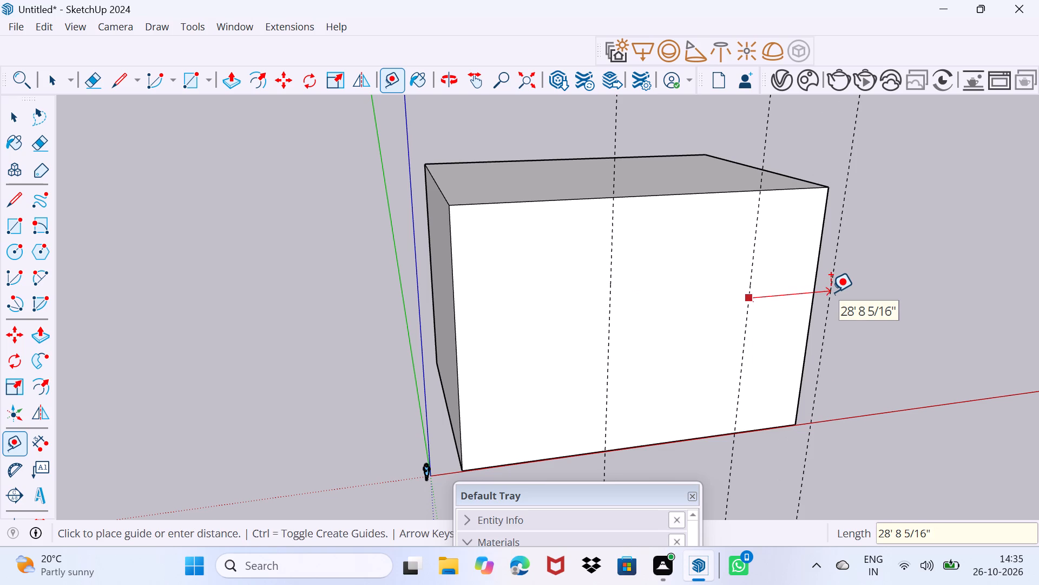
{"action": "type", "text": "45'"}
{"action": "key", "text": "Return"}
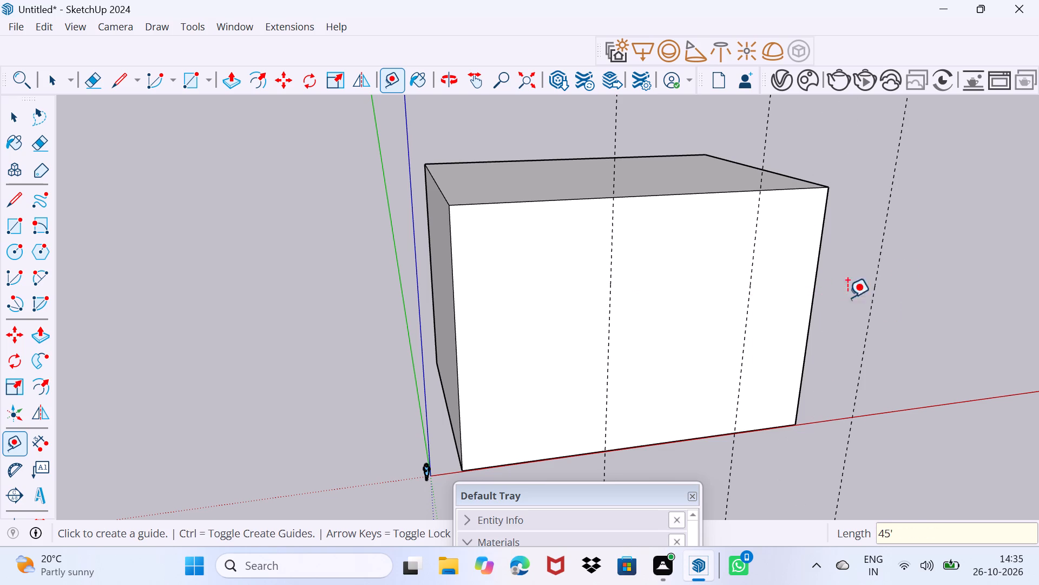
Push/Pull the side face farthest from the origin outward along the red axis to meet the third 45' guide.
{"action": "middle_click_drag", "start_coordinate": [835, 298], "coordinate": [578, 277]}
{"action": "key", "text": "space"}
{"action": "left_click", "coordinate": [646, 291]}
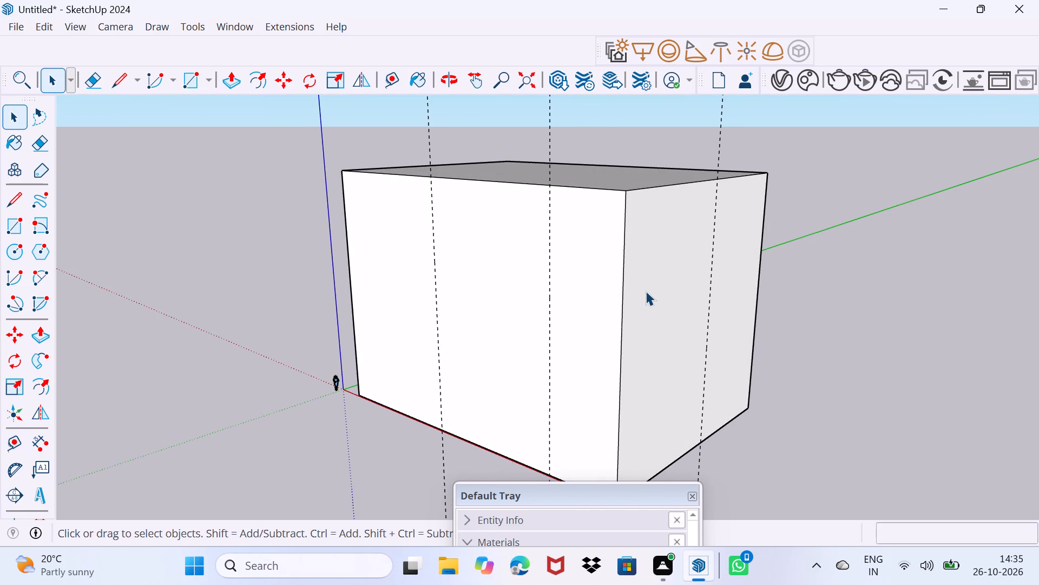
{"action": "key", "text": "p"}
{"action": "left_click", "coordinate": [646, 291]}
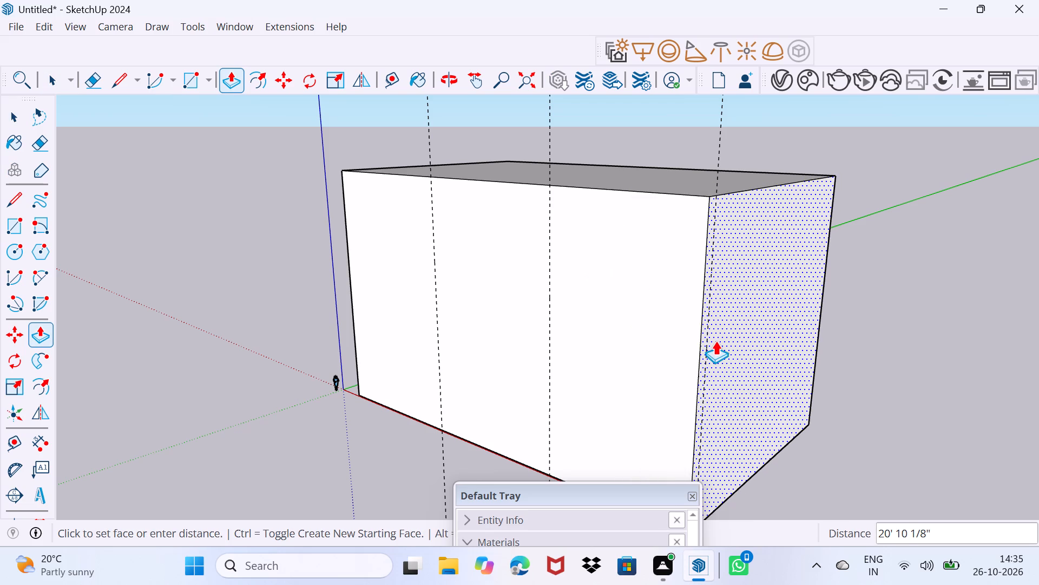
{"action": "left_click", "coordinate": [711, 337]}
{"action": "key", "text": "space"}
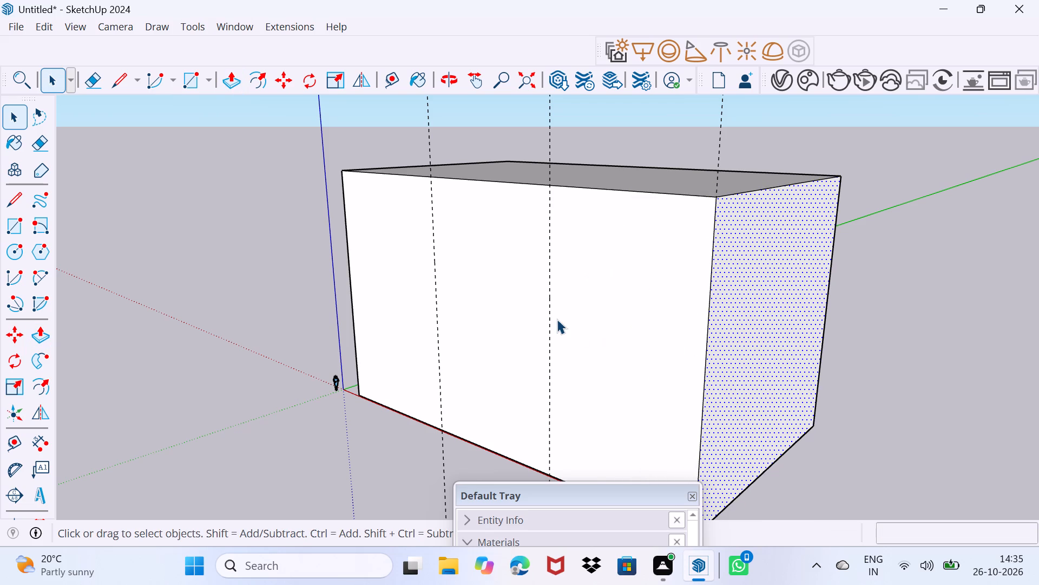
{"action": "scroll", "coordinate": [557, 319], "scroll_direction": "down", "scroll_amount": 2}
{"action": "middle_click_drag", "start_coordinate": [539, 326], "coordinate": [737, 289]}
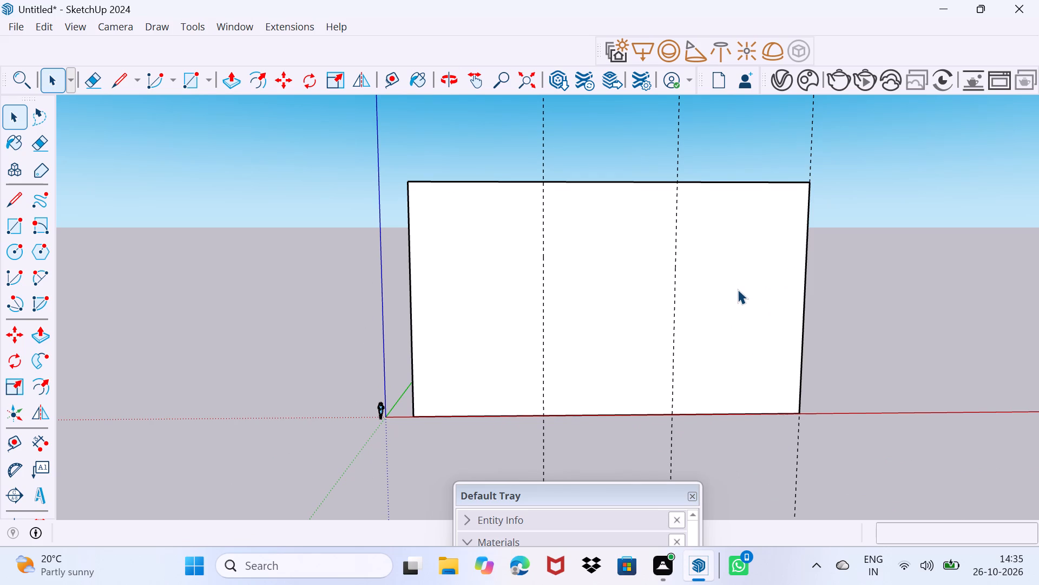
Draw two full-height vertical lines on the front face along the first and second 45' guides, dividing it into three bays.
{"action": "scroll", "coordinate": [738, 289], "scroll_direction": "down", "scroll_amount": 2}
{"action": "middle_click_drag", "start_coordinate": [738, 289], "coordinate": [667, 341]}
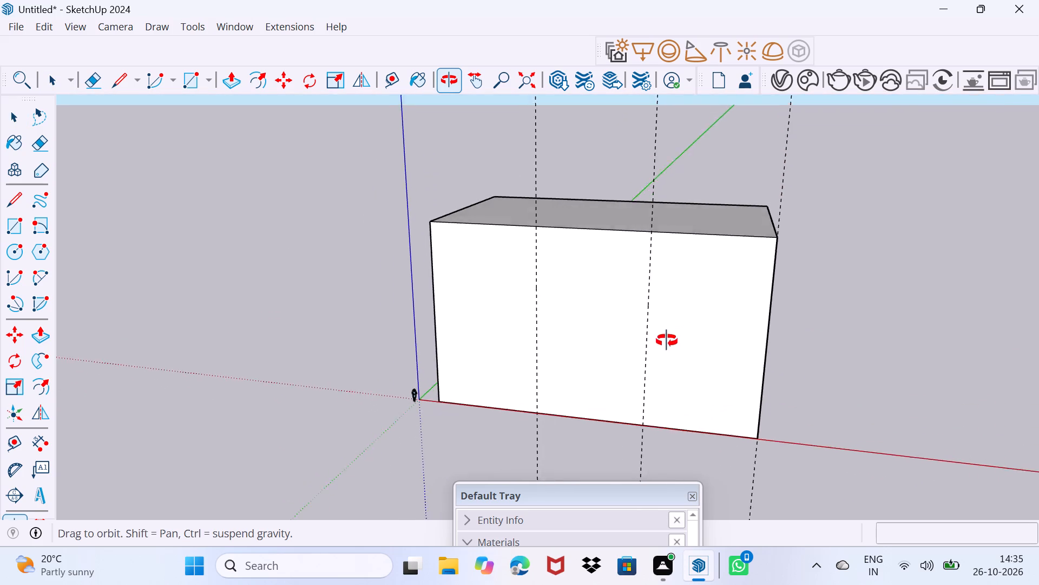
{"action": "middle_click_drag", "start_coordinate": [667, 341], "coordinate": [734, 297]}
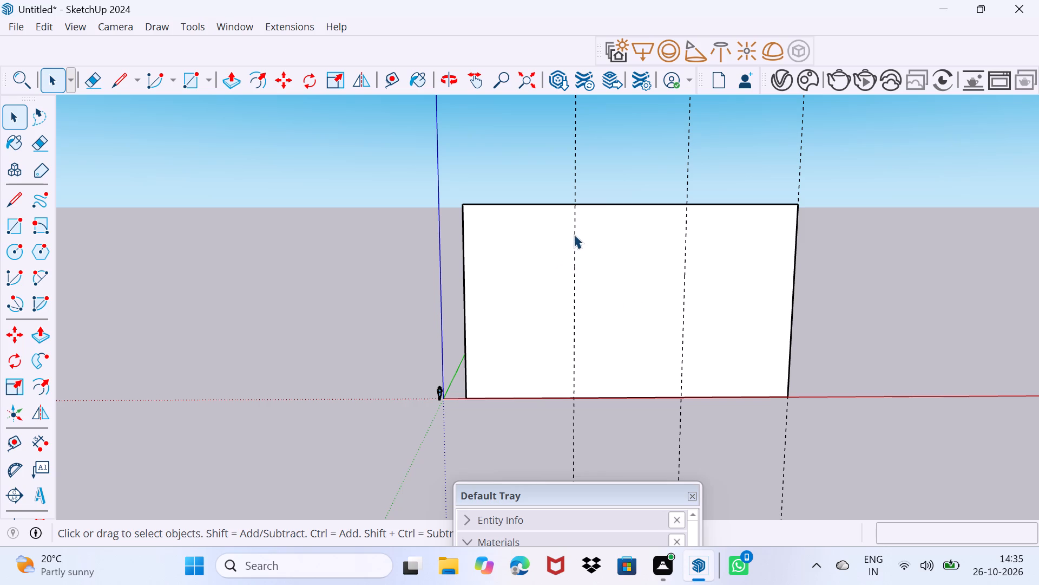
{"action": "key", "text": "l"}
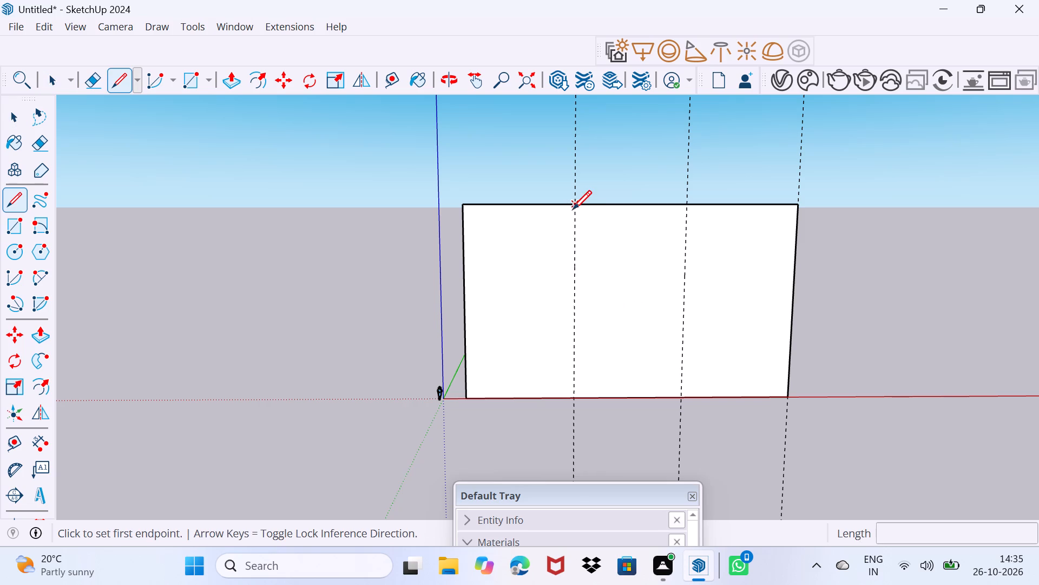
{"action": "left_click", "coordinate": [573, 207]}
{"action": "left_click", "coordinate": [571, 395]}
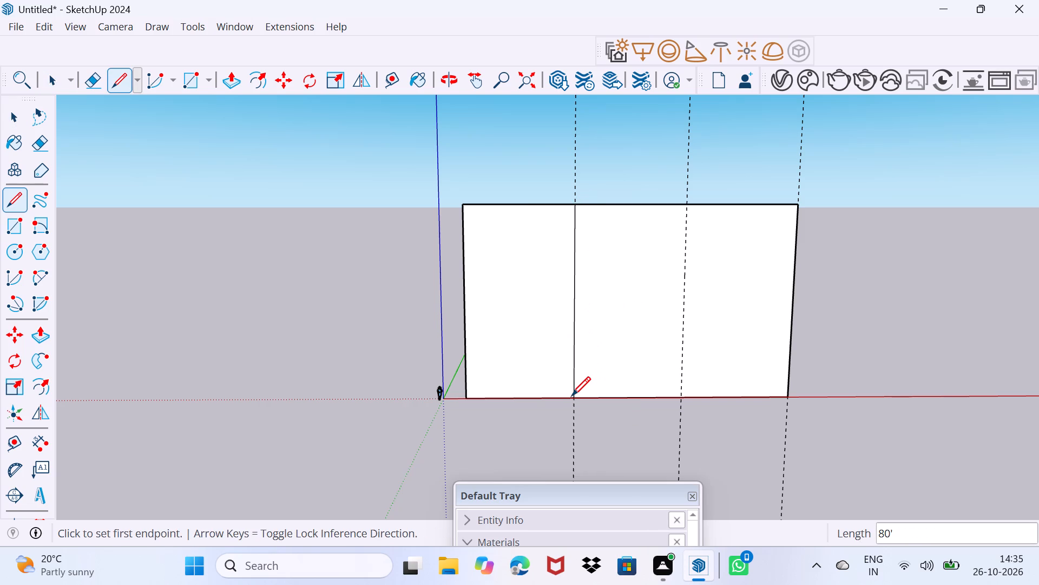
{"action": "left_click", "coordinate": [689, 200]}
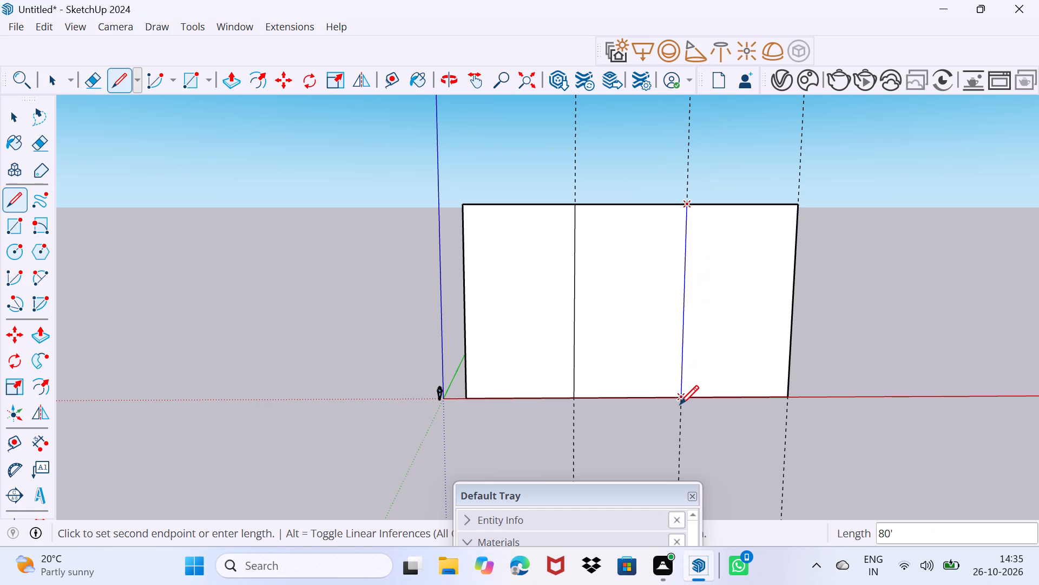
{"action": "left_click", "coordinate": [680, 405]}
{"action": "key", "text": "space"}
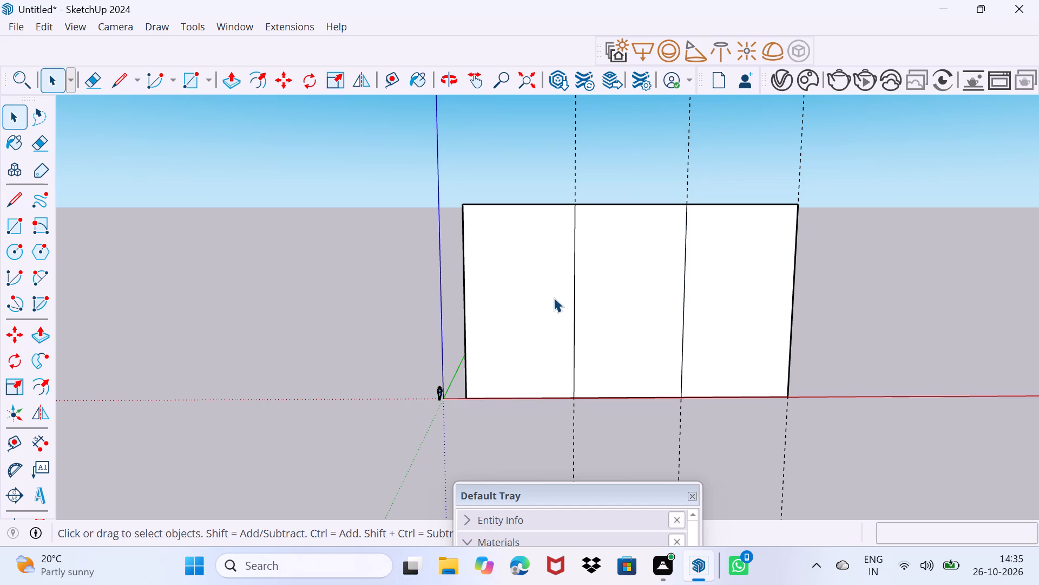
Delete all guides from the model.
{"action": "left_click", "coordinate": [37, 32]}
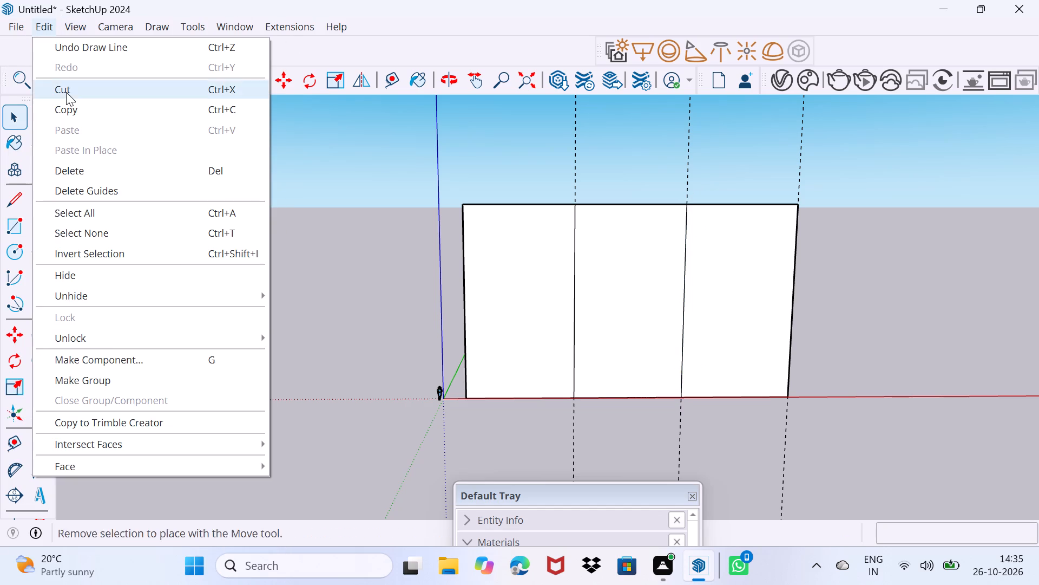
{"action": "left_click", "coordinate": [80, 191]}
Copy the front face's three top edges down to its base and divide the spacing by 8 to mark the storeys.
{"action": "scroll", "coordinate": [532, 297], "scroll_direction": "up", "scroll_amount": 1}
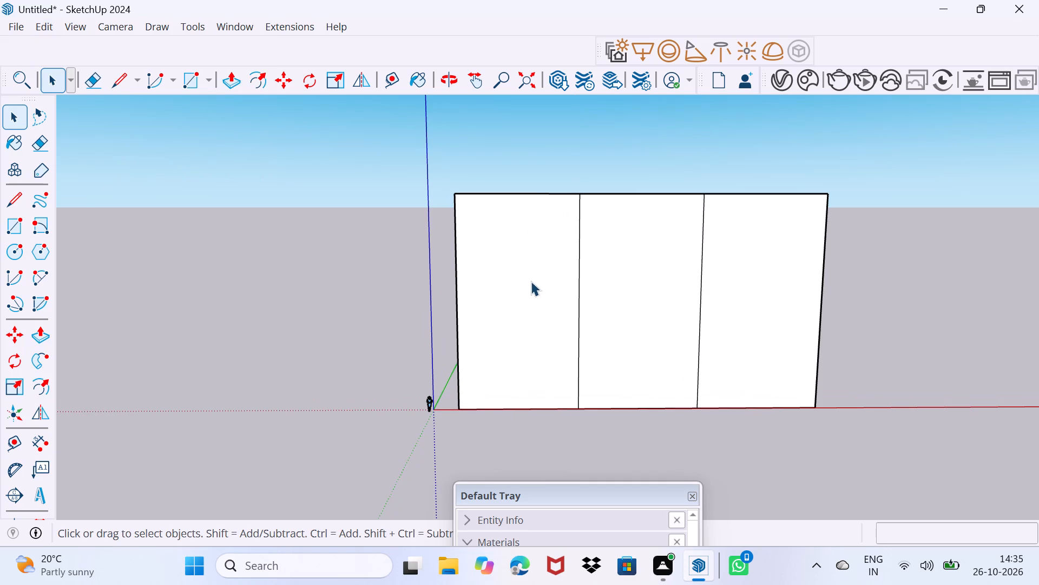
{"action": "left_click", "coordinate": [525, 193]}
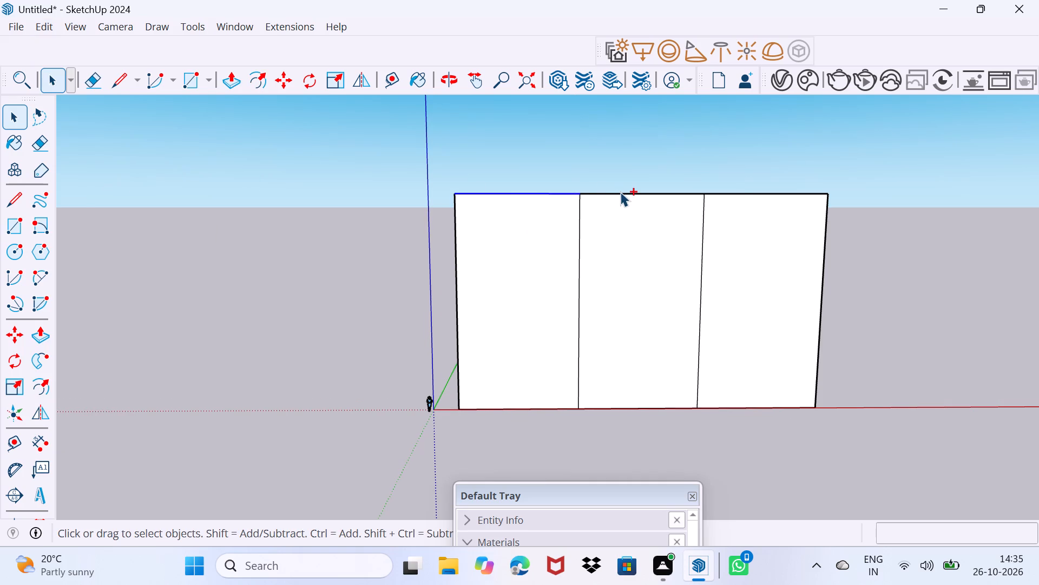
{"action": "left_click", "coordinate": [621, 192], "text": "ctrl"}
{"action": "left_click", "coordinate": [753, 194], "text": "ctrl"}
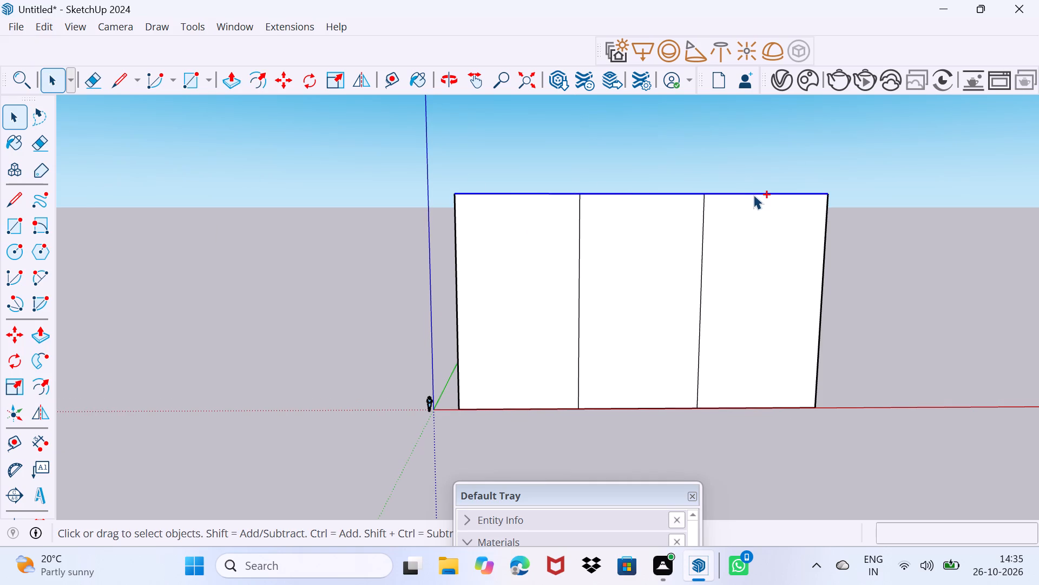
{"action": "key", "text": "m"}
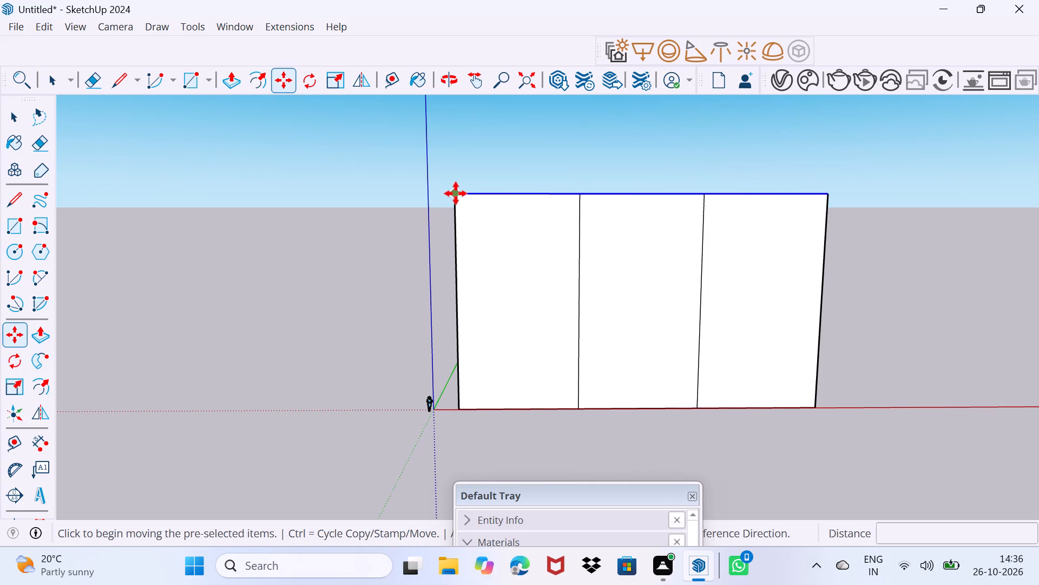
{"action": "left_click", "coordinate": [456, 193]}
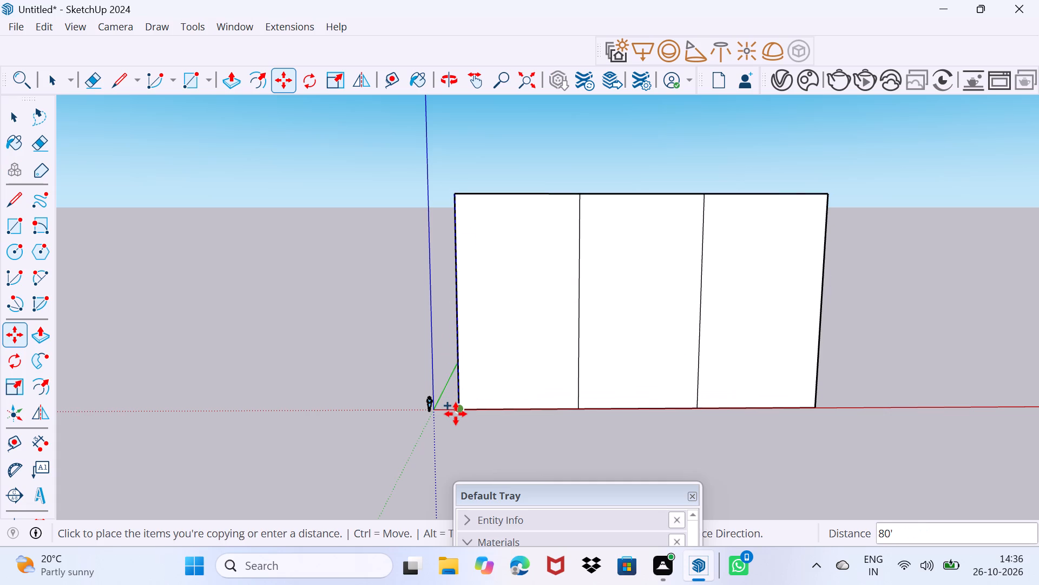
{"action": "left_click", "coordinate": [456, 414]}
{"action": "type", "text": "/8"}
{"action": "key", "text": "Return"}
{"action": "key", "text": "space"}
Measure the height of one storey on the front bay farthest from the origin.
{"action": "middle_click_drag", "start_coordinate": [676, 315], "coordinate": [447, 310]}
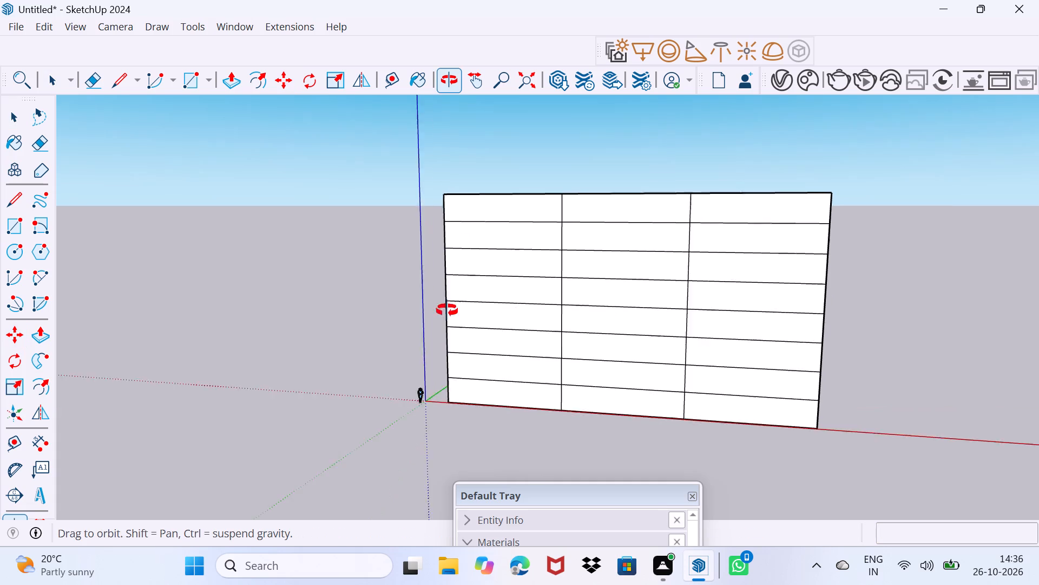
{"action": "middle_click_drag", "start_coordinate": [447, 310], "coordinate": [620, 325]}
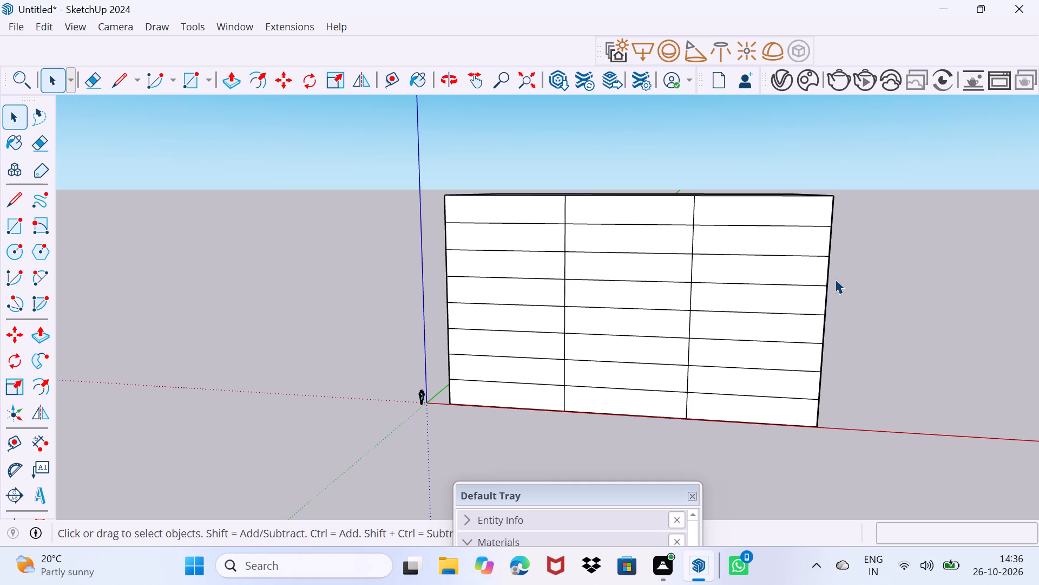
{"action": "key", "text": "t"}
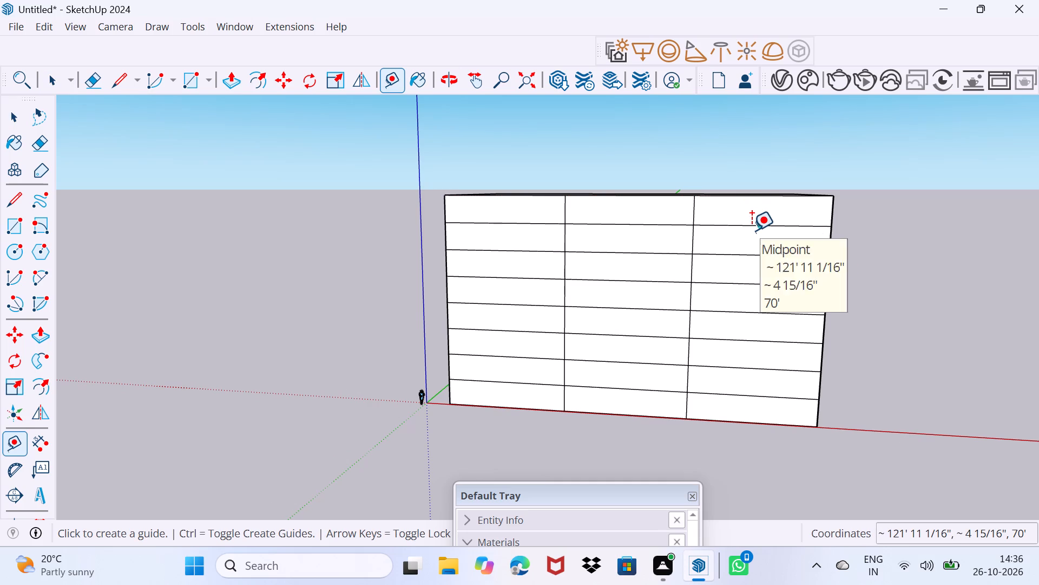
{"action": "left_click", "coordinate": [753, 230]}
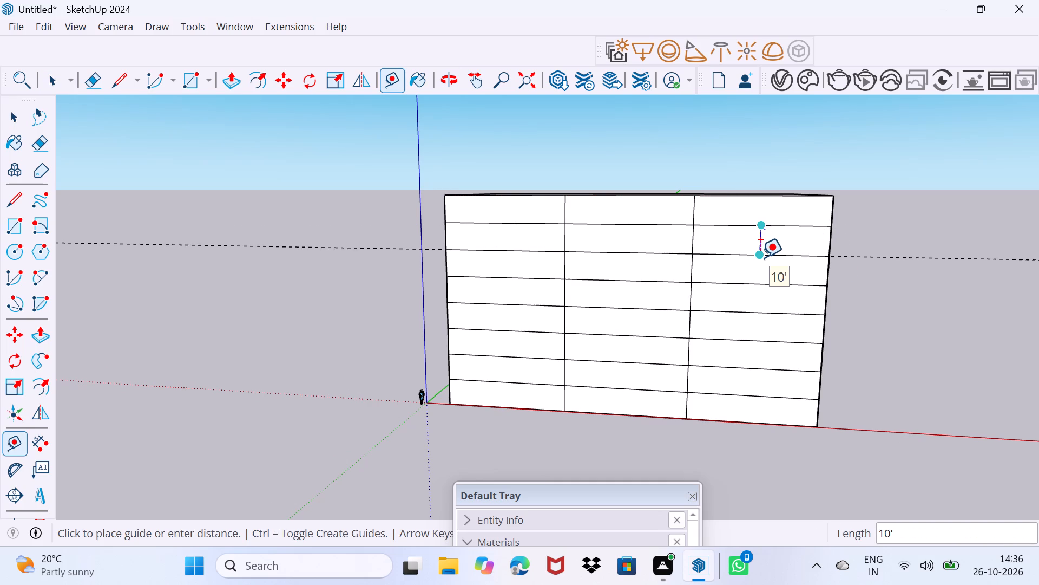
{"action": "key", "text": "space"}
Push/Pull the top-storey front panel of the bay nearest the origin inward by 15'.
{"action": "scroll", "coordinate": [649, 290], "scroll_direction": "up", "scroll_amount": 1}
{"action": "middle_click_drag", "start_coordinate": [643, 303], "coordinate": [758, 282]}
{"action": "scroll", "coordinate": [669, 297], "scroll_direction": "up", "scroll_amount": 2}
{"action": "middle_click_drag", "start_coordinate": [640, 294], "coordinate": [606, 259]}
{"action": "scroll", "coordinate": [568, 235], "scroll_direction": "up", "scroll_amount": 1}
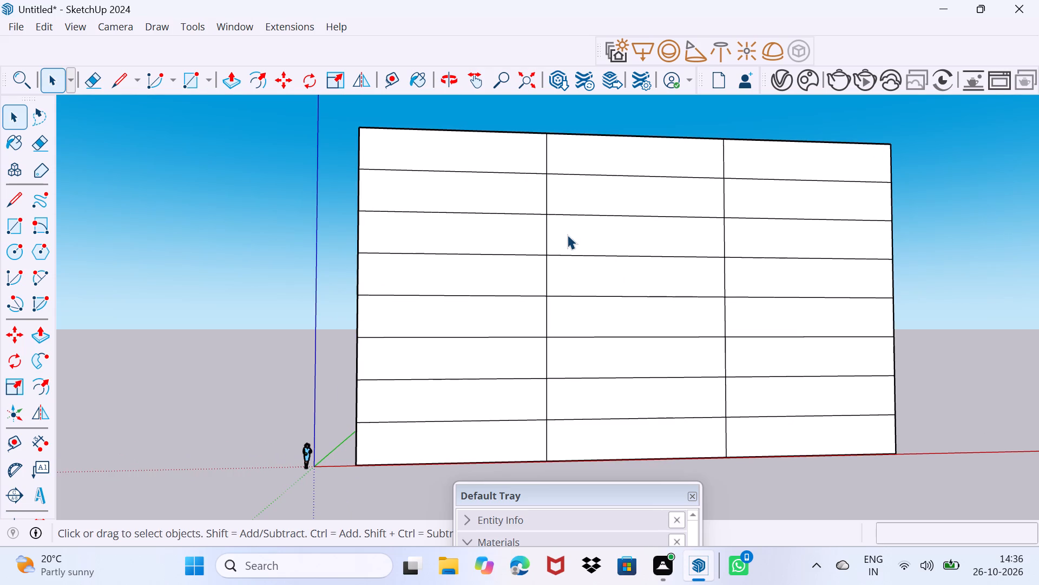
{"action": "middle_click_drag", "start_coordinate": [473, 248], "coordinate": [558, 283]}
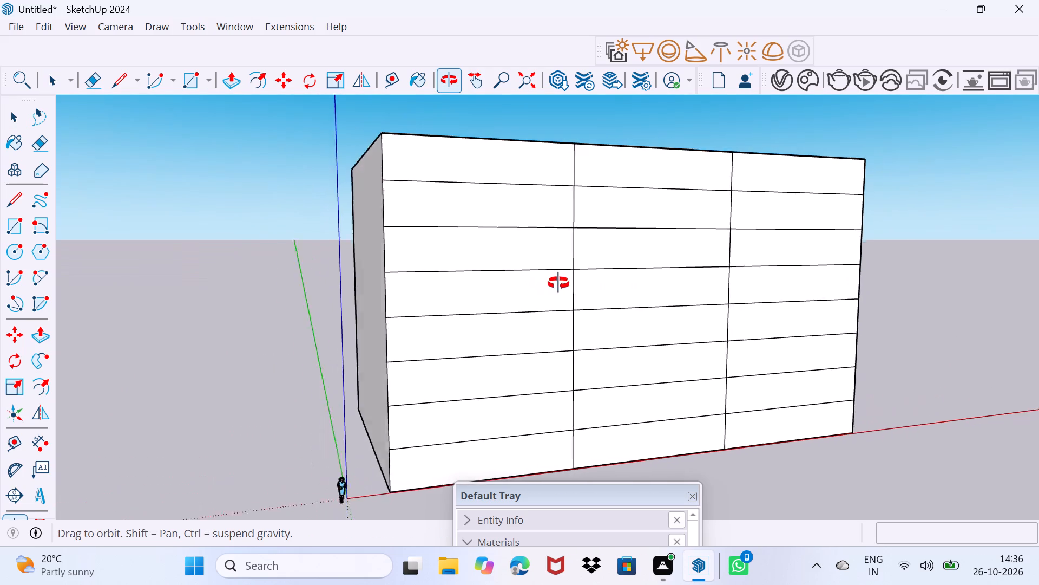
{"action": "middle_click_drag", "start_coordinate": [558, 283], "coordinate": [597, 276]}
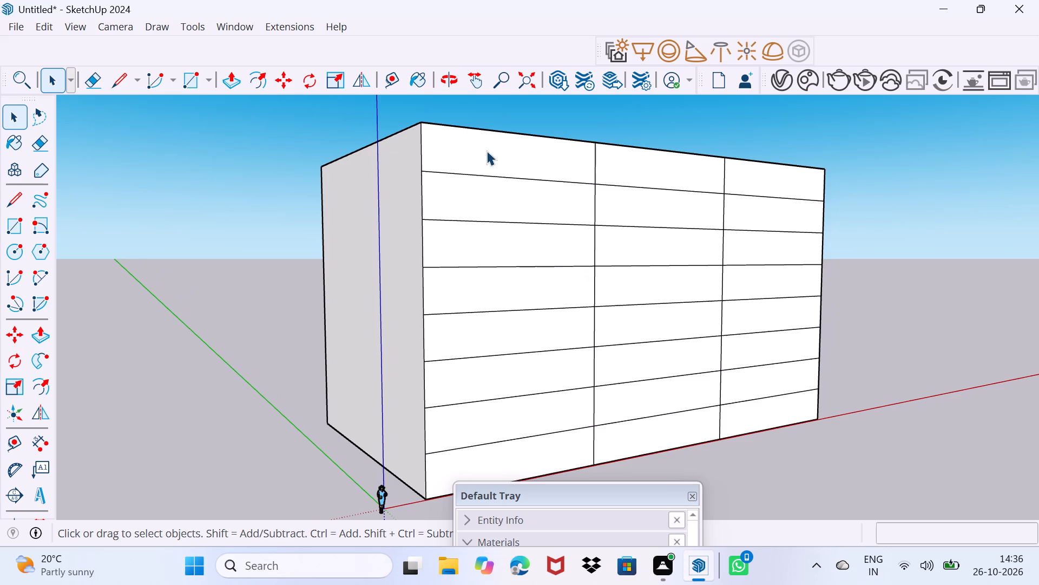
{"action": "left_click", "coordinate": [486, 154]}
{"action": "key", "text": "p"}
{"action": "left_click", "coordinate": [487, 154]}
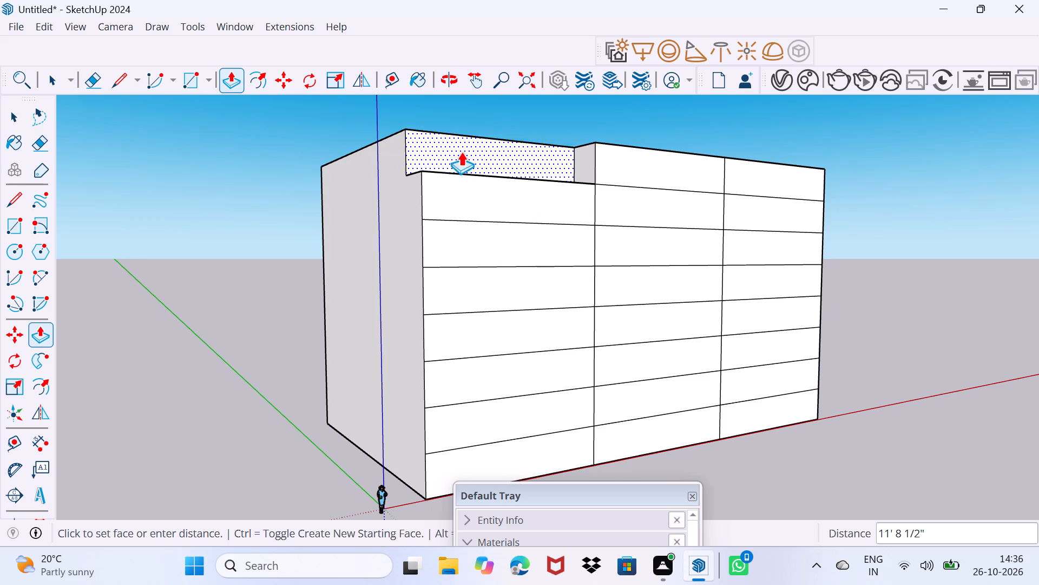
{"action": "middle_click_drag", "start_coordinate": [456, 153], "coordinate": [491, 222]}
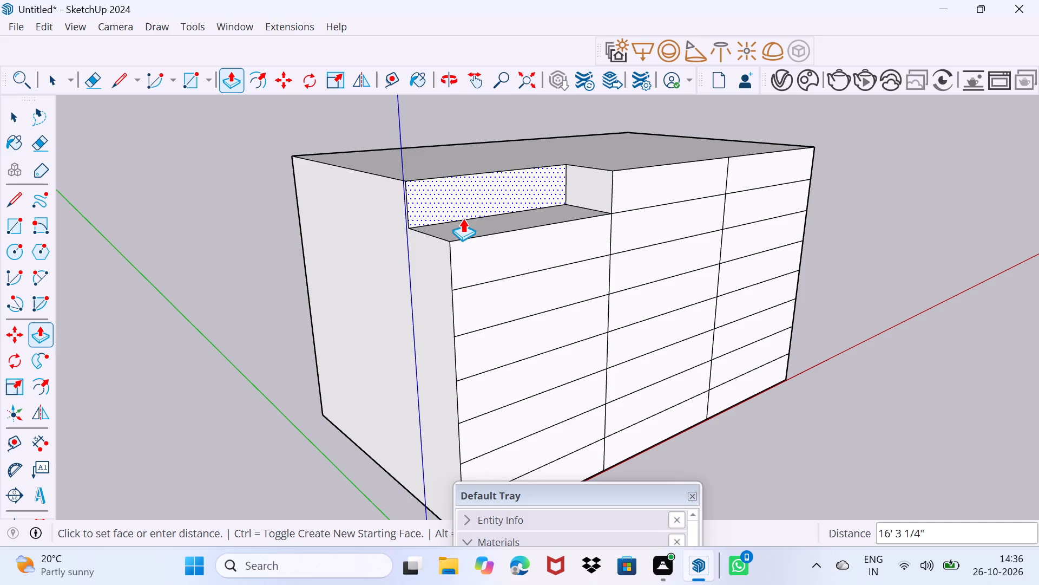
{"action": "key", "text": "1"}
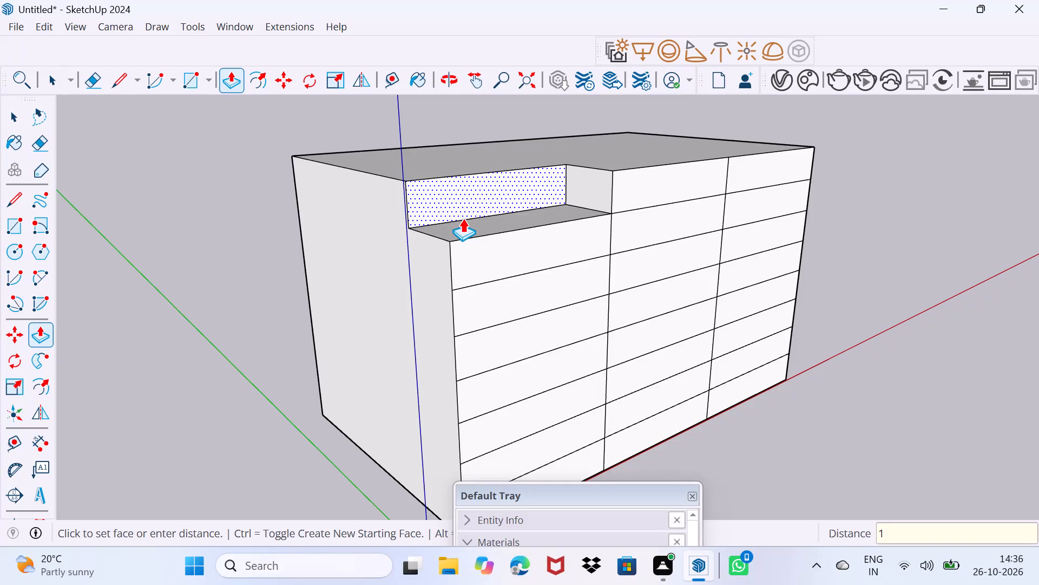
{"action": "type", "text": "5'"}
{"action": "key", "text": "Return"}
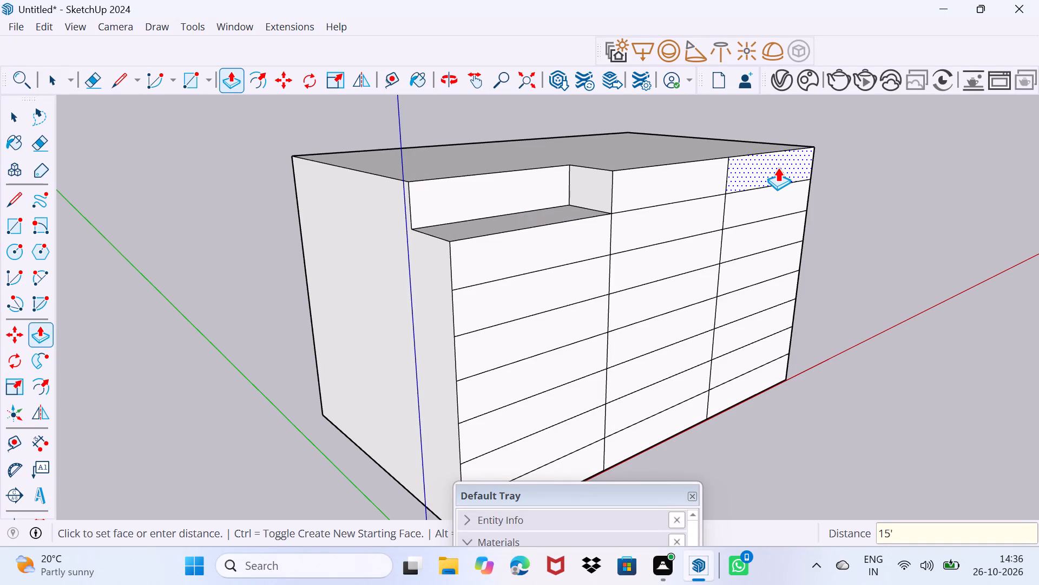
Repeat the 15' inward push on the far bay's top five front panels and the near bay's second to sixth panels from the top.
{"action": "double_click", "coordinate": [778, 167]}
{"action": "double_click", "coordinate": [564, 231]}
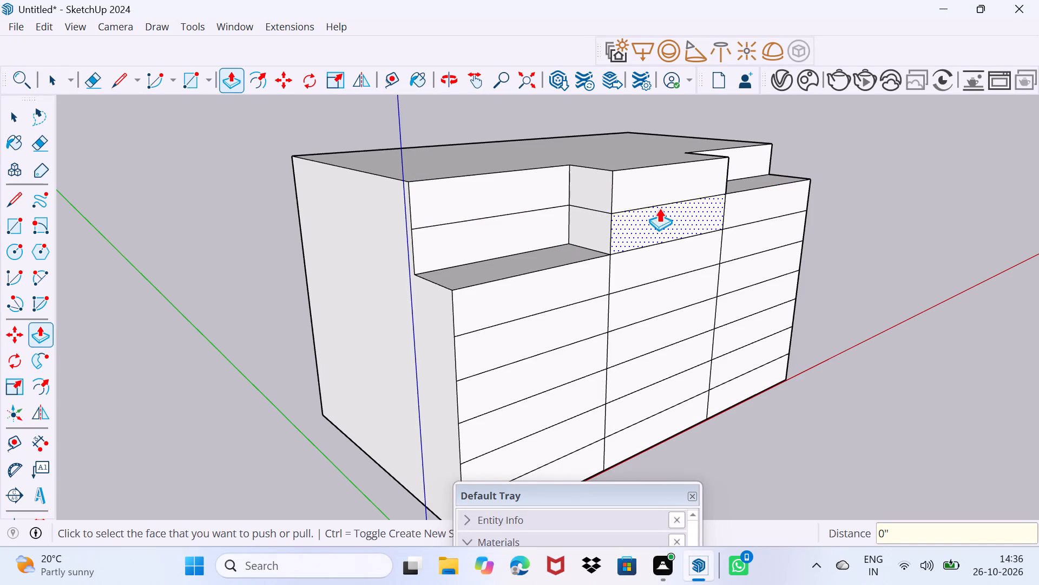
{"action": "double_click", "coordinate": [759, 198]}
{"action": "double_click", "coordinate": [556, 287]}
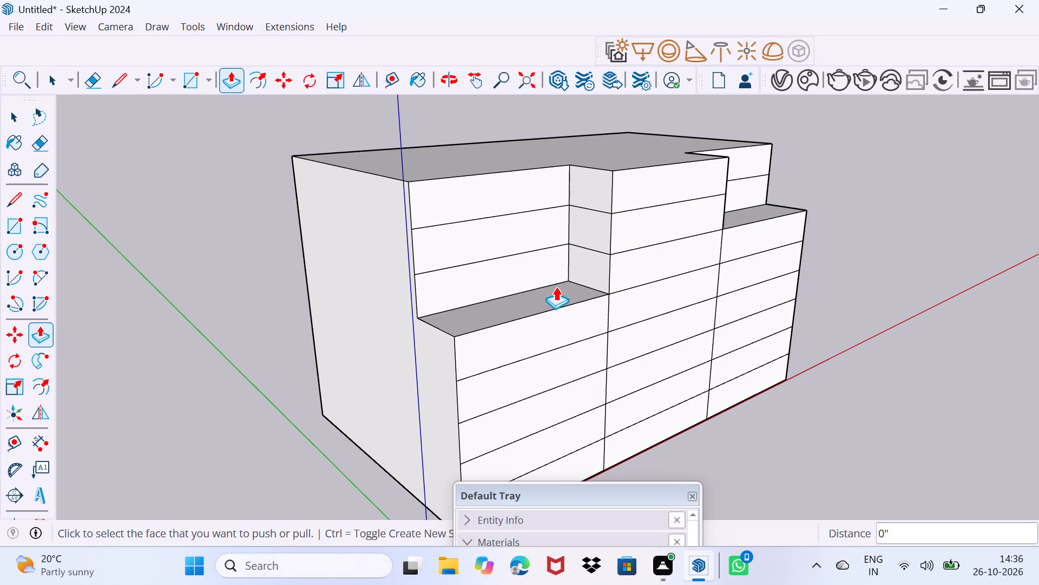
{"action": "double_click", "coordinate": [757, 227]}
{"action": "double_click", "coordinate": [560, 316]}
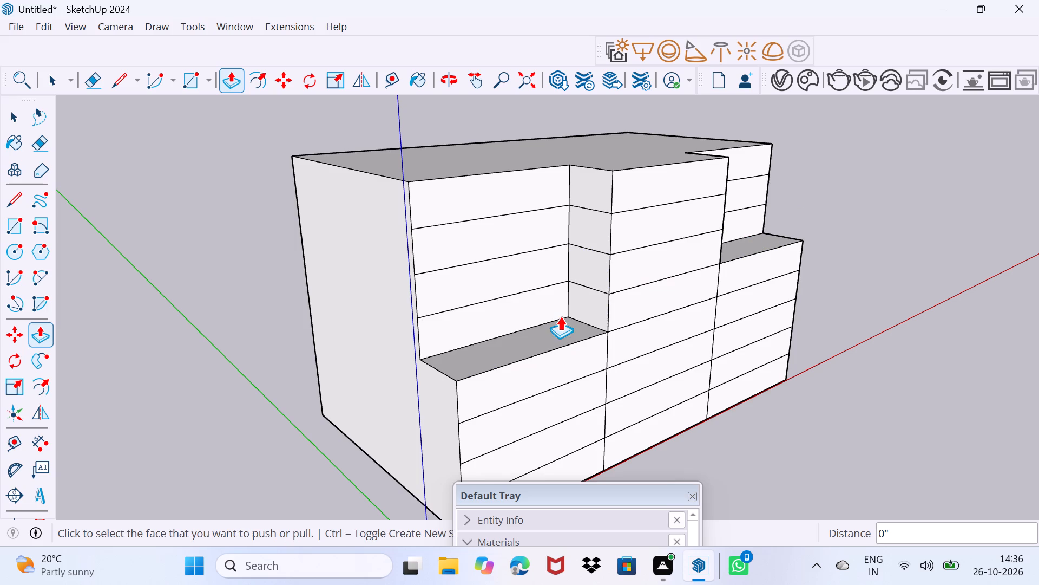
{"action": "double_click", "coordinate": [757, 267]}
{"action": "double_click", "coordinate": [569, 350]}
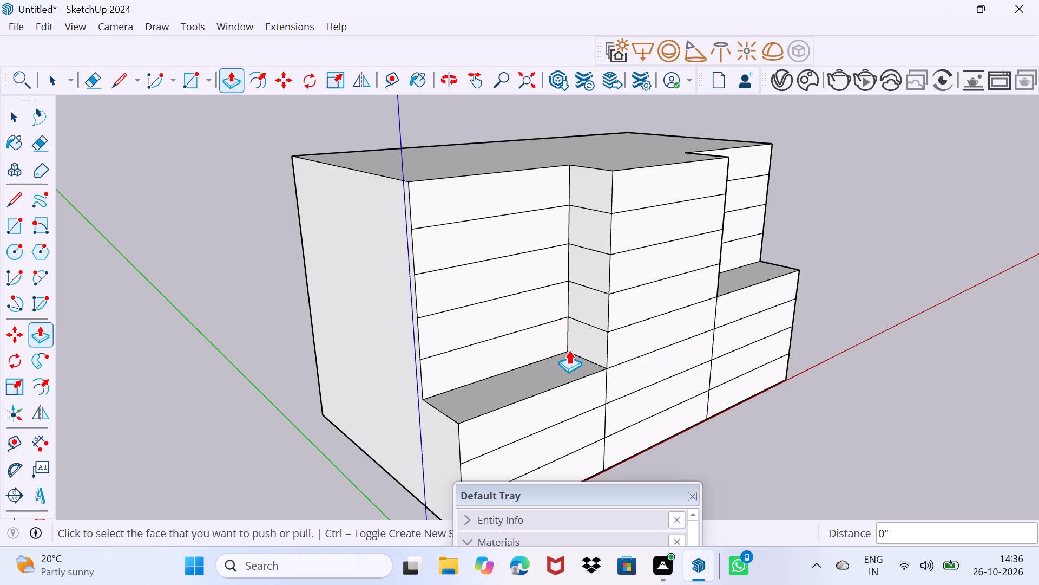
{"action": "double_click", "coordinate": [744, 294]}
{"action": "double_click", "coordinate": [555, 403]}
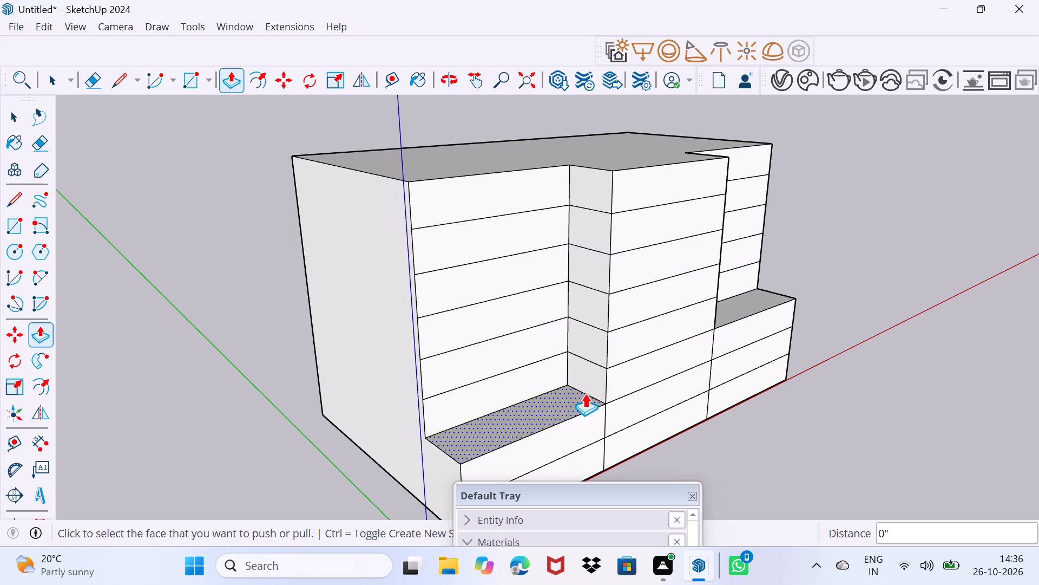
Repeat the 15' inward push on the remaining lower front panels of both outer bays, down to the ground storey.
{"action": "double_click", "coordinate": [748, 326]}
{"action": "double_click", "coordinate": [740, 352]}
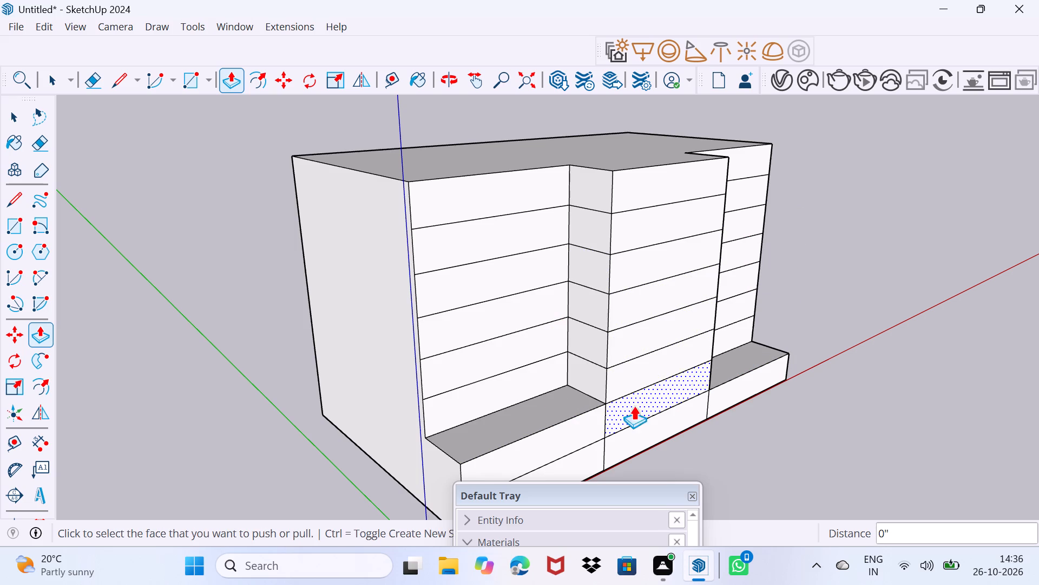
{"action": "double_click", "coordinate": [568, 425]}
{"action": "scroll", "coordinate": [568, 425], "scroll_direction": "down", "scroll_amount": 1}
{"action": "middle_click_drag", "start_coordinate": [573, 432], "coordinate": [544, 350]}
{"action": "double_click", "coordinate": [524, 380]}
{"action": "double_click", "coordinate": [706, 321]}
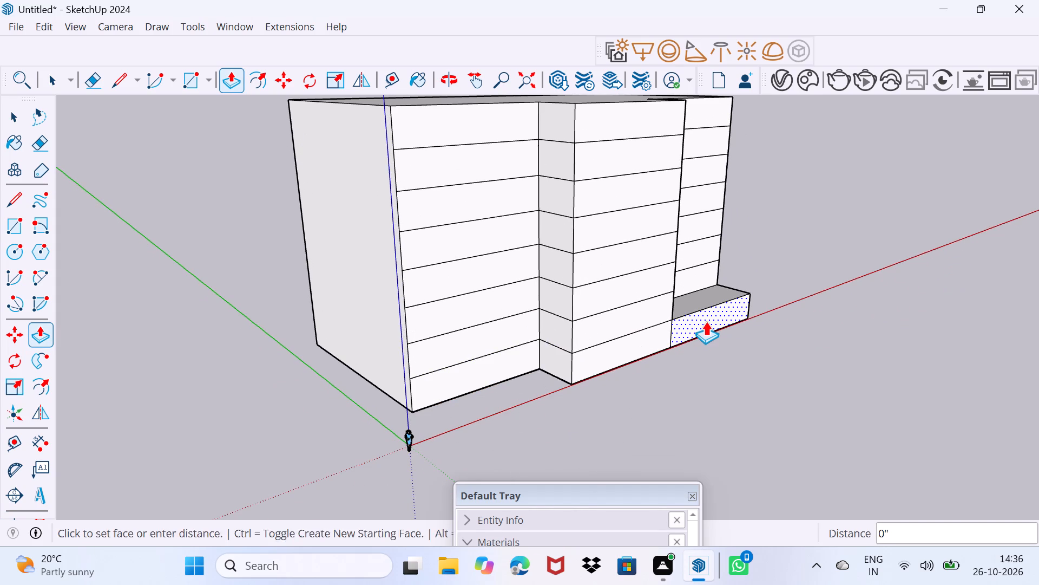
{"action": "key", "text": "space"}
Draw a 135' by 6" rotated rectangle along the rear face's bottom edge, extending downward along the blue axis.
{"action": "middle_click_drag", "start_coordinate": [682, 330], "coordinate": [206, 291]}
{"action": "middle_click_drag", "start_coordinate": [773, 305], "coordinate": [379, 210]}
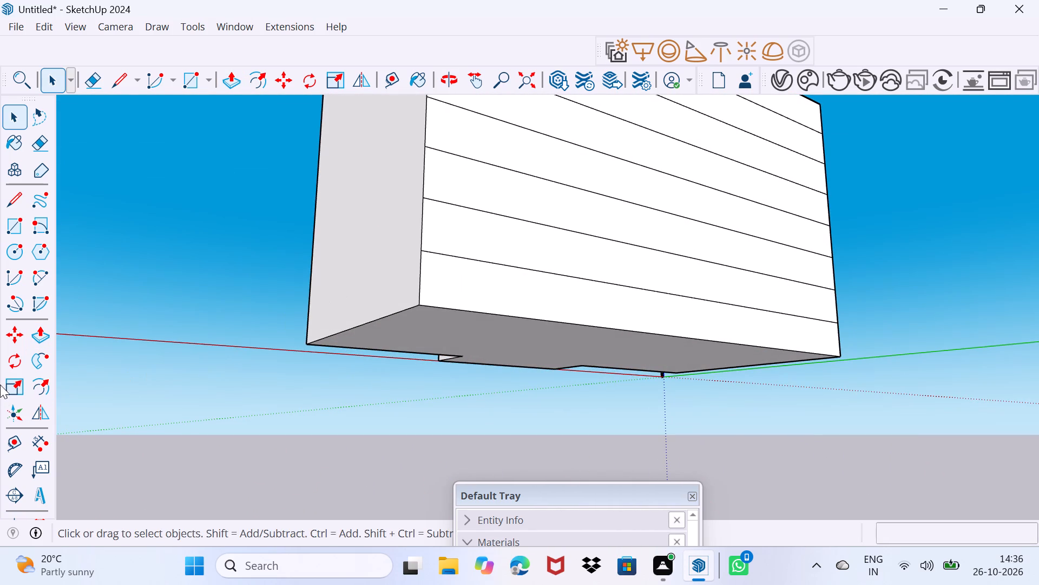
{"action": "left_click", "coordinate": [38, 225]}
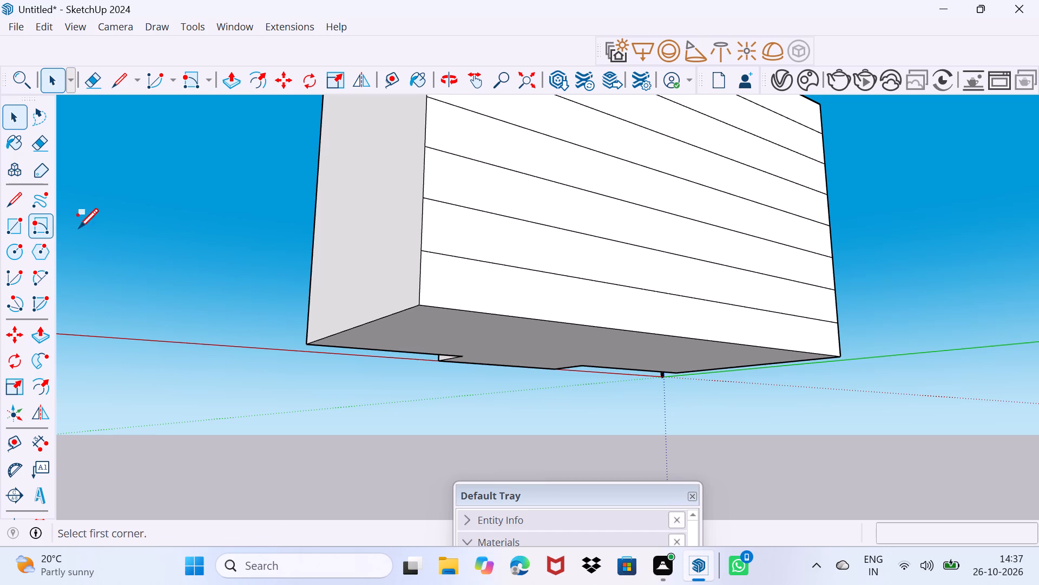
{"action": "left_click", "coordinate": [413, 307]}
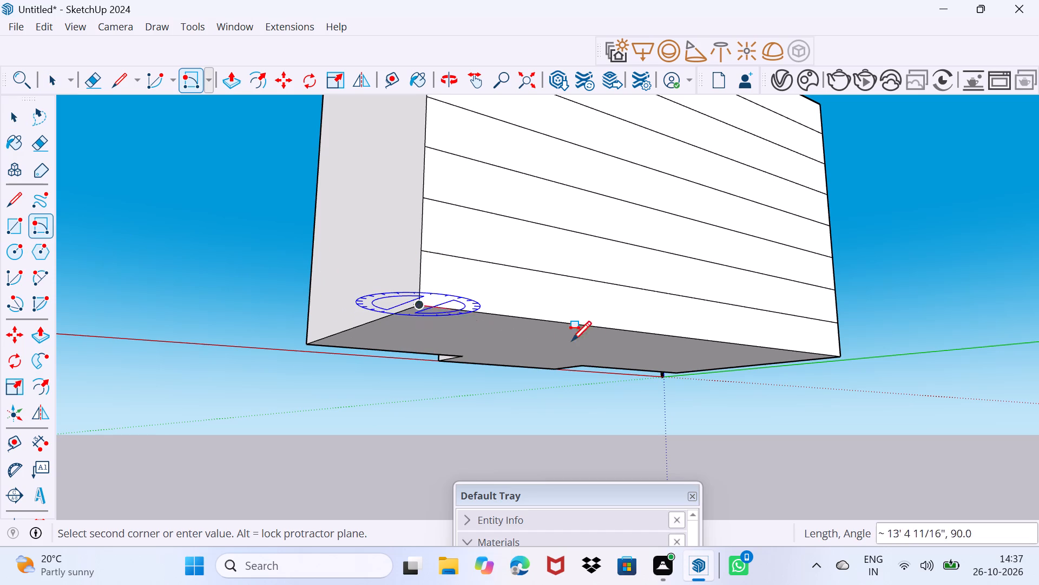
{"action": "left_click", "coordinate": [838, 356]}
{"action": "middle_click_drag", "start_coordinate": [825, 402], "coordinate": [1018, 452]}
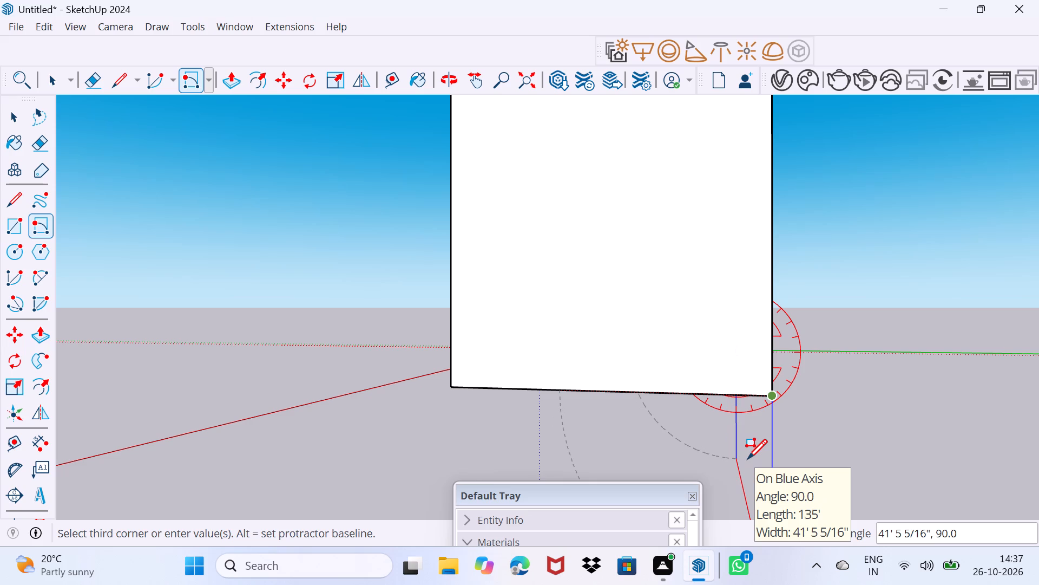
{"action": "type", "text": "6\""}
{"action": "key", "text": "Return"}
{"action": "scroll", "coordinate": [761, 388], "scroll_direction": "up", "scroll_amount": 2}
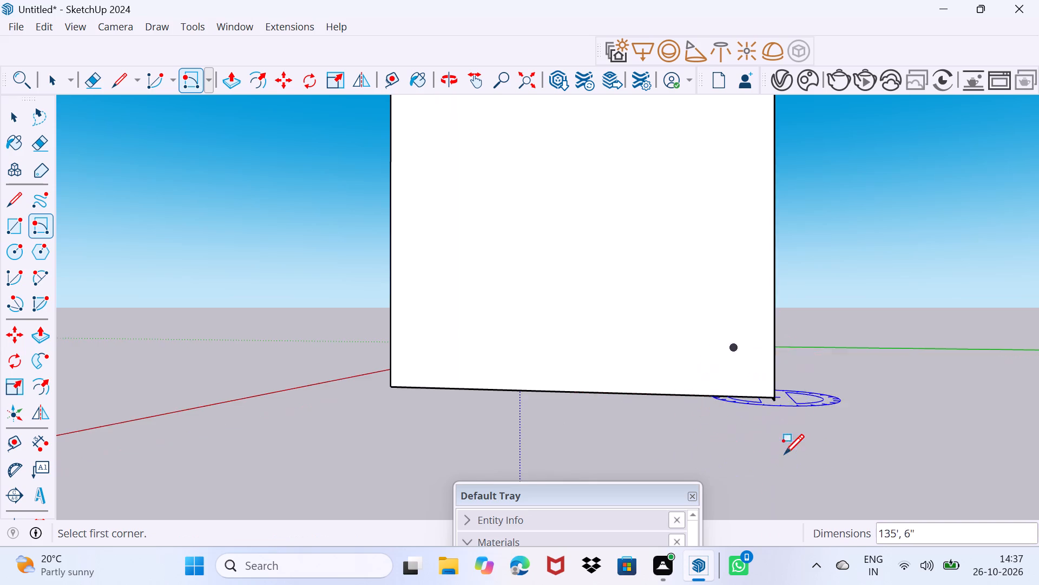
Push/Pull the 6" strip under the building forward by about 130' 9" to form a base slab extending past the front.
{"action": "middle_click_drag", "start_coordinate": [784, 454], "coordinate": [879, 392]}
{"action": "key", "text": "space"}
{"action": "scroll", "coordinate": [859, 321], "scroll_direction": "up", "scroll_amount": 5}
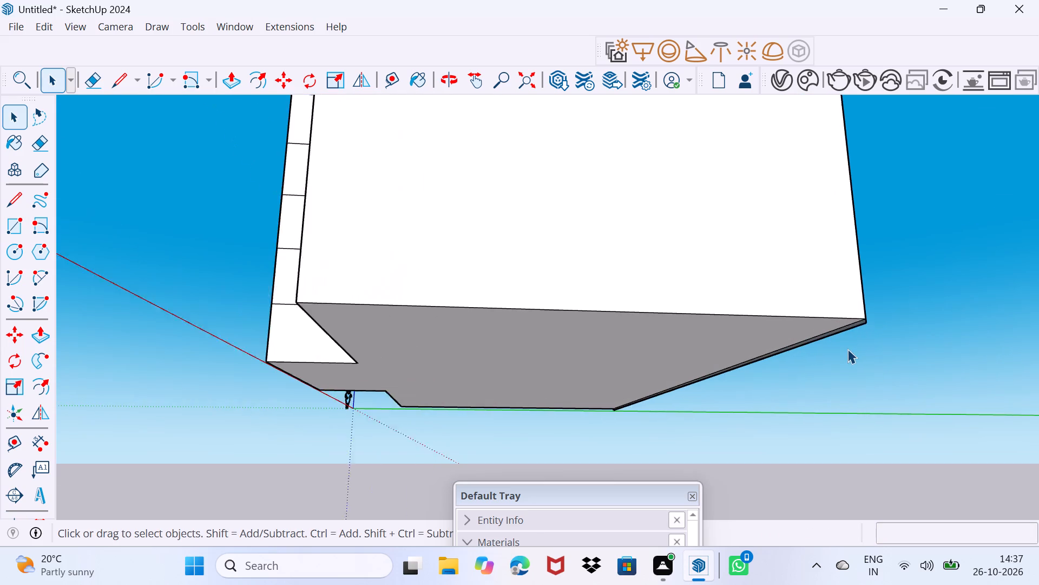
{"action": "scroll", "coordinate": [847, 349], "scroll_direction": "up", "scroll_amount": 1}
{"action": "middle_click_drag", "start_coordinate": [858, 328], "coordinate": [900, 338]}
{"action": "scroll", "coordinate": [891, 338], "scroll_direction": "up", "scroll_amount": 7}
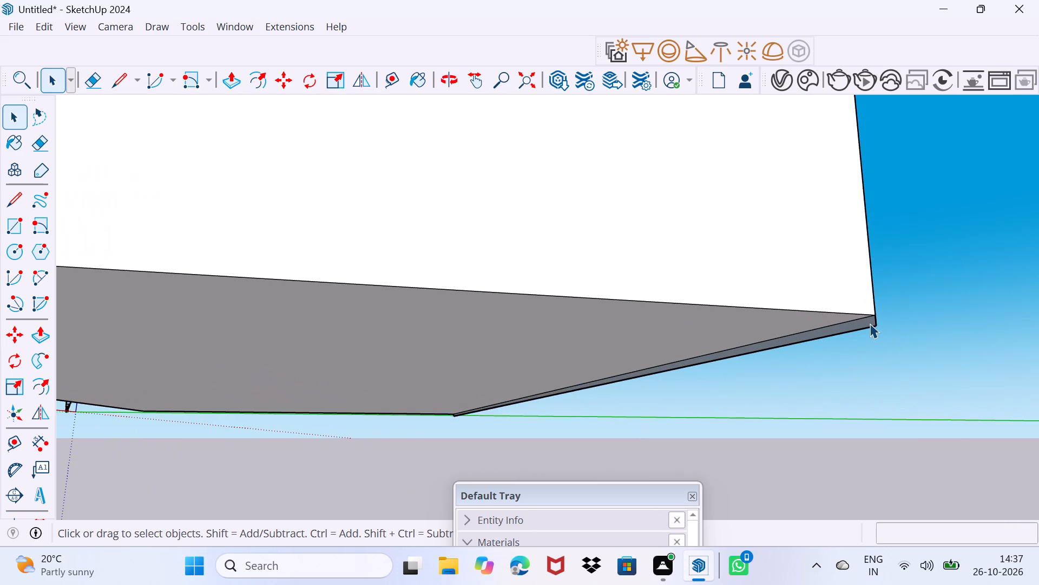
{"action": "left_click", "coordinate": [870, 323]}
{"action": "key", "text": "p"}
{"action": "left_click", "coordinate": [870, 323]}
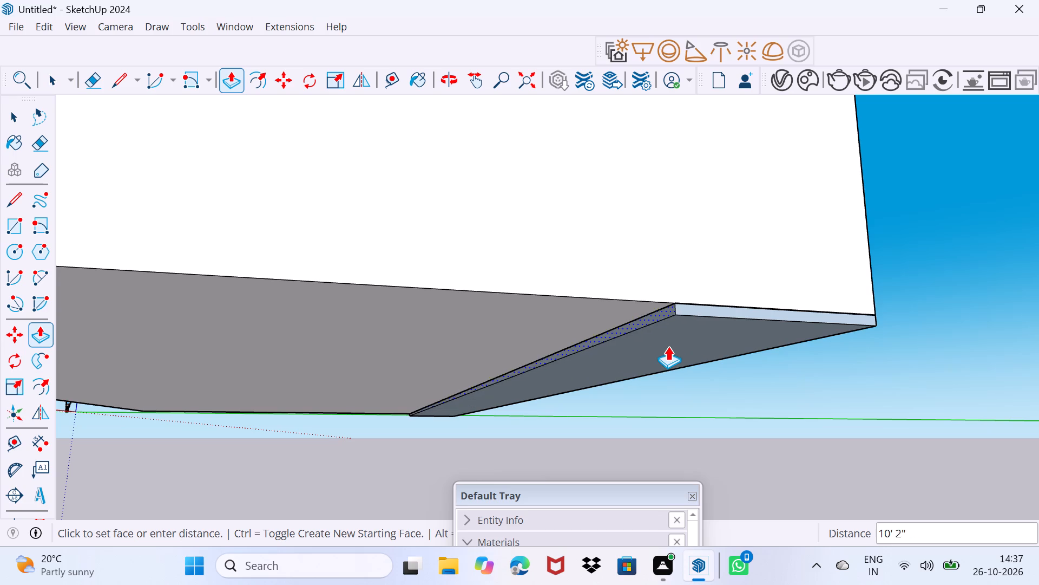
{"action": "scroll", "coordinate": [607, 350], "scroll_direction": "down", "scroll_amount": 11}
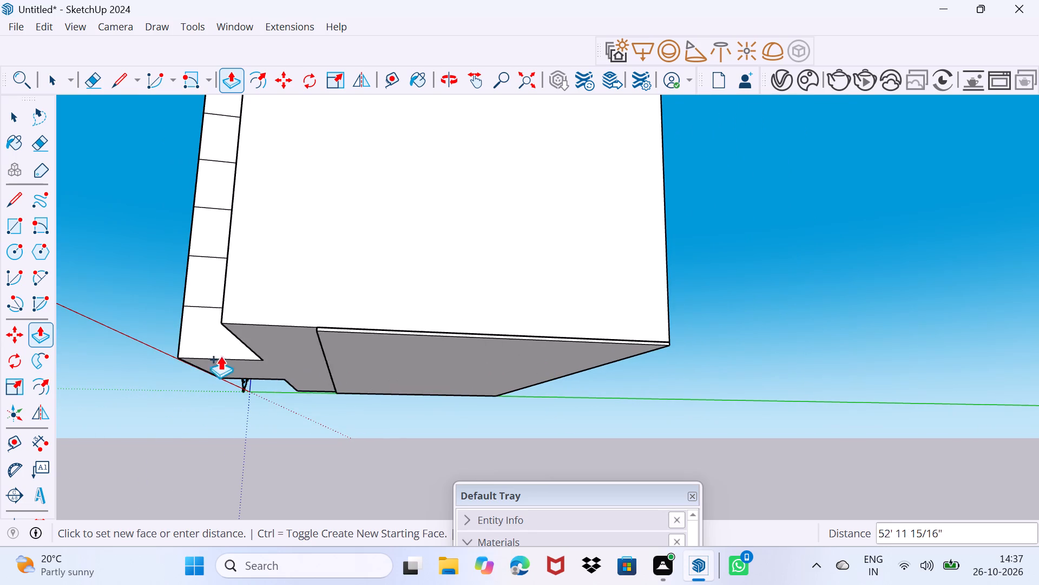
{"action": "middle_click_drag", "start_coordinate": [159, 357], "coordinate": [353, 439]}
{"action": "scroll", "coordinate": [269, 465], "scroll_direction": "down", "scroll_amount": 4}
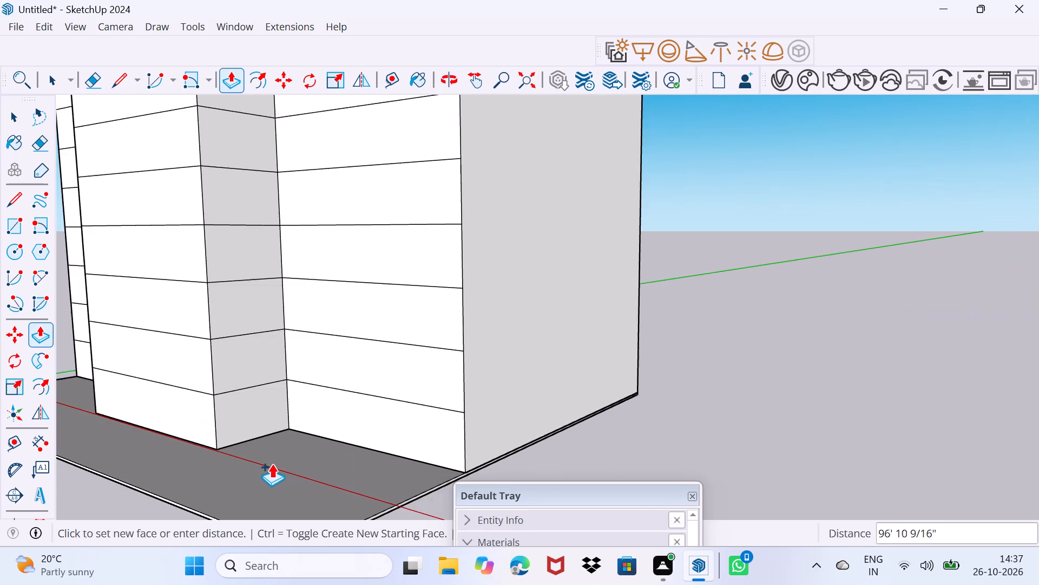
{"action": "scroll", "coordinate": [273, 463], "scroll_direction": "down", "scroll_amount": 3}
{"action": "middle_click_drag", "start_coordinate": [278, 461], "coordinate": [435, 348]}
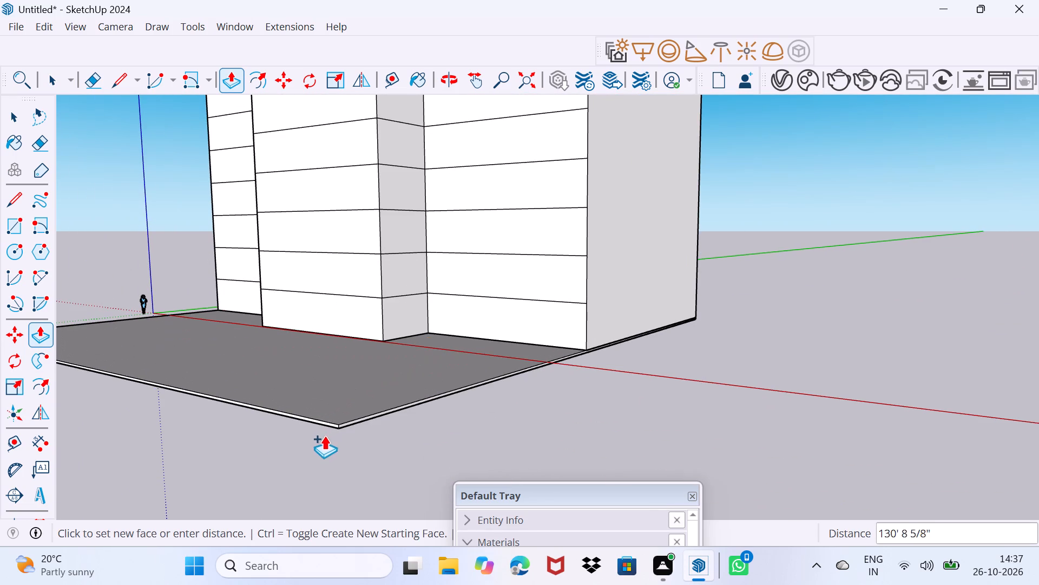
{"action": "left_click", "coordinate": [321, 437]}
{"action": "key", "text": "space"}
Erase the storey lines from both side return faces of the projecting middle bay.
{"action": "middle_click_drag", "start_coordinate": [321, 437], "coordinate": [446, 440]}
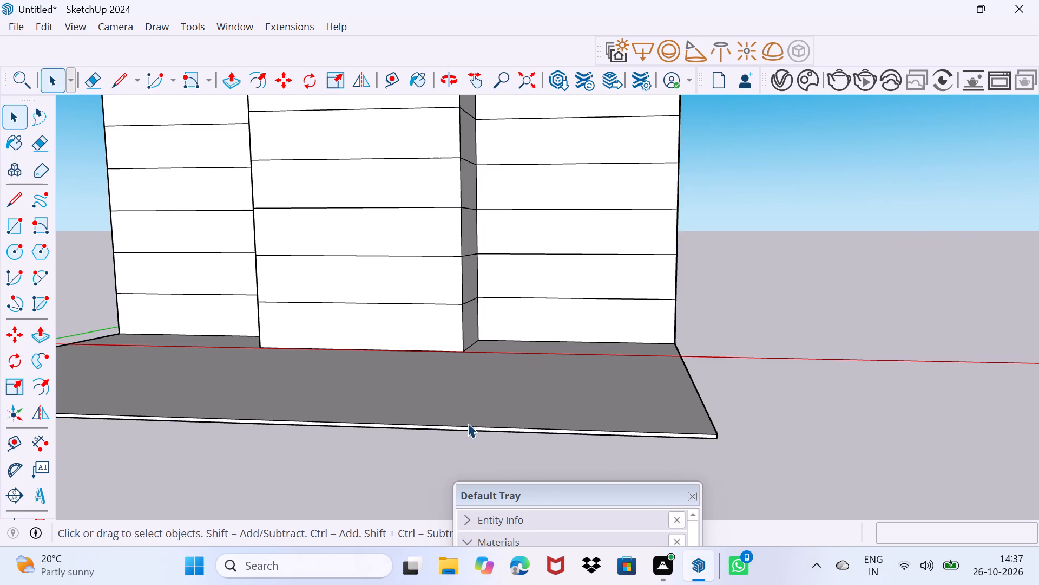
{"action": "middle_click_drag", "start_coordinate": [448, 421], "coordinate": [599, 444]}
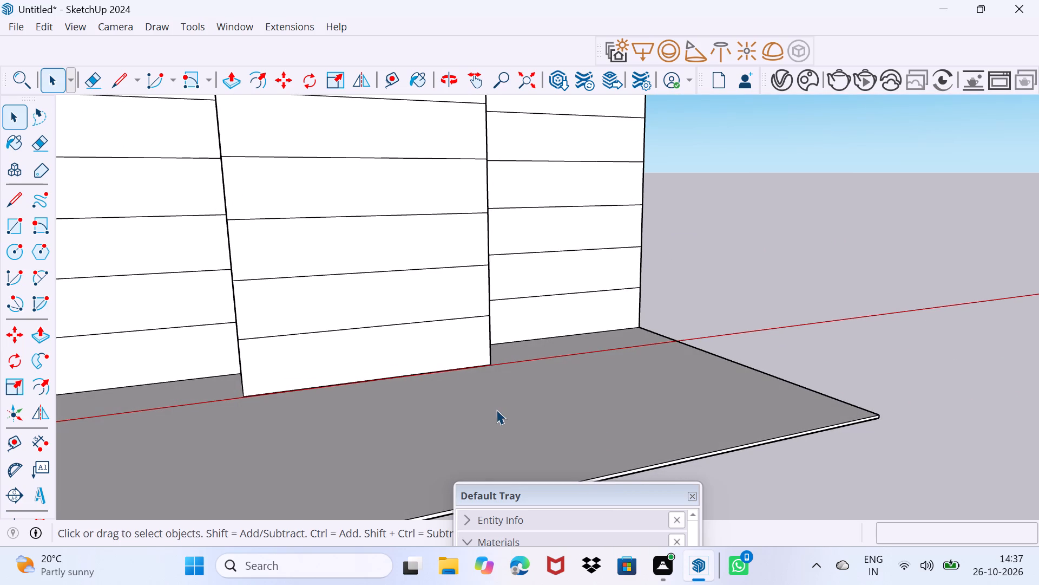
{"action": "scroll", "coordinate": [494, 408], "scroll_direction": "down", "scroll_amount": 2}
{"action": "scroll", "coordinate": [363, 366], "scroll_direction": "down", "scroll_amount": 3}
{"action": "middle_click_drag", "start_coordinate": [167, 357], "coordinate": [358, 380]}
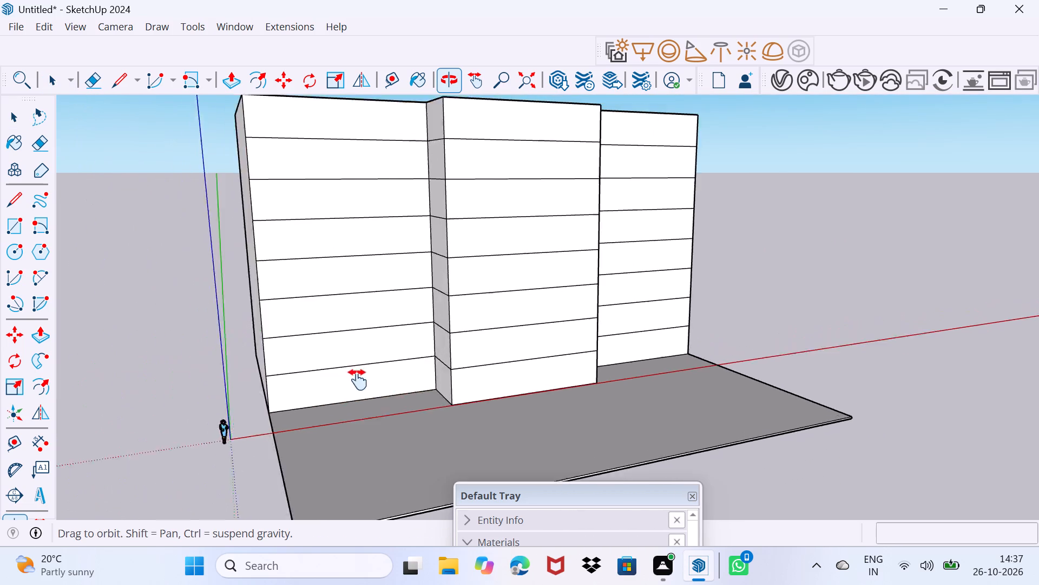
{"action": "middle_click_drag", "start_coordinate": [358, 380], "coordinate": [441, 389]}
{"action": "middle_click_drag", "start_coordinate": [417, 388], "coordinate": [545, 379]}
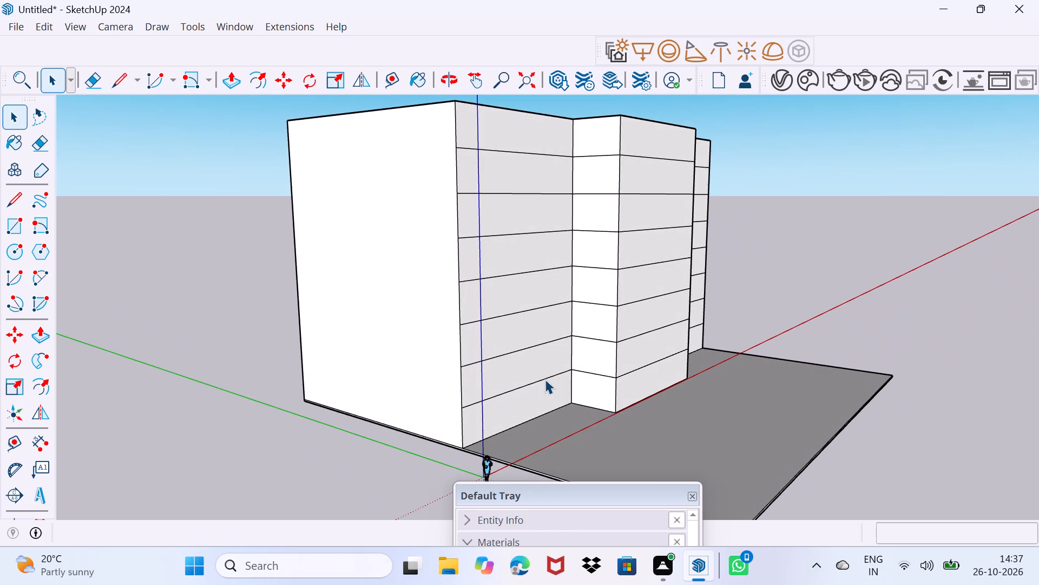
{"action": "key", "text": "e"}
{"action": "left_click_drag", "start_coordinate": [599, 146], "coordinate": [593, 310]}
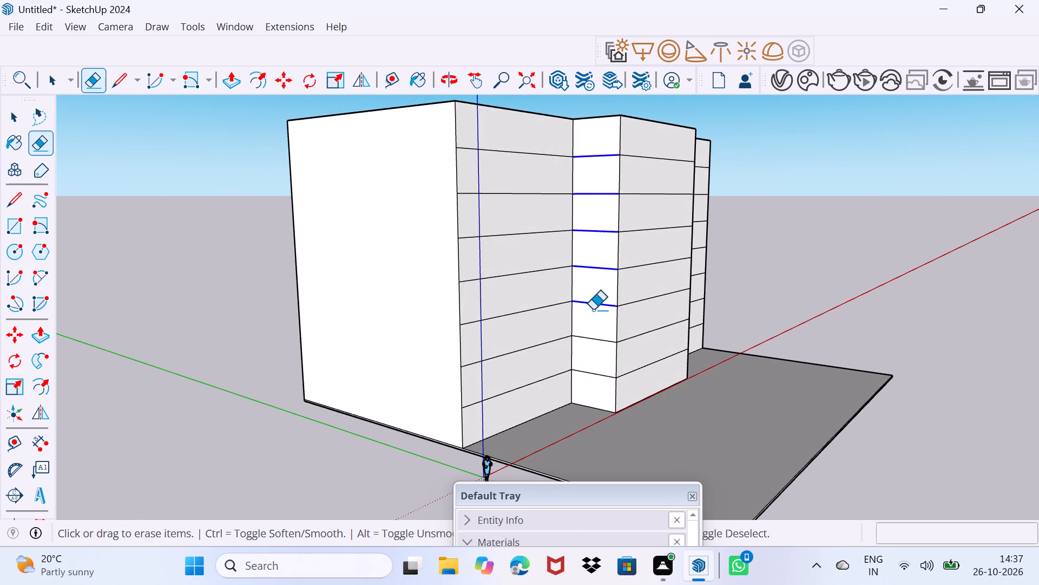
{"action": "left_click_drag", "start_coordinate": [593, 310], "coordinate": [590, 385]}
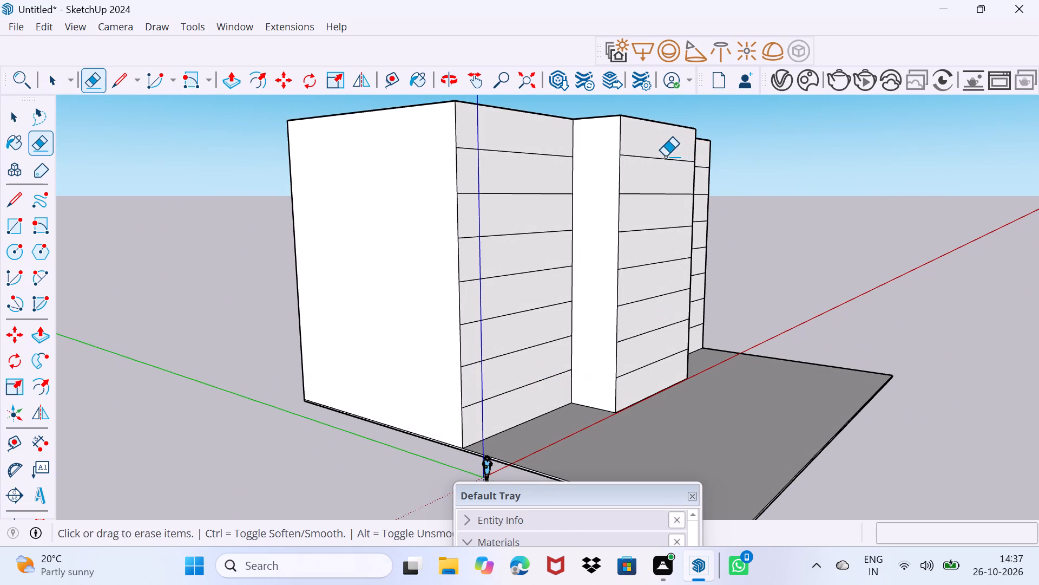
{"action": "middle_click_drag", "start_coordinate": [676, 190], "coordinate": [173, 185]}
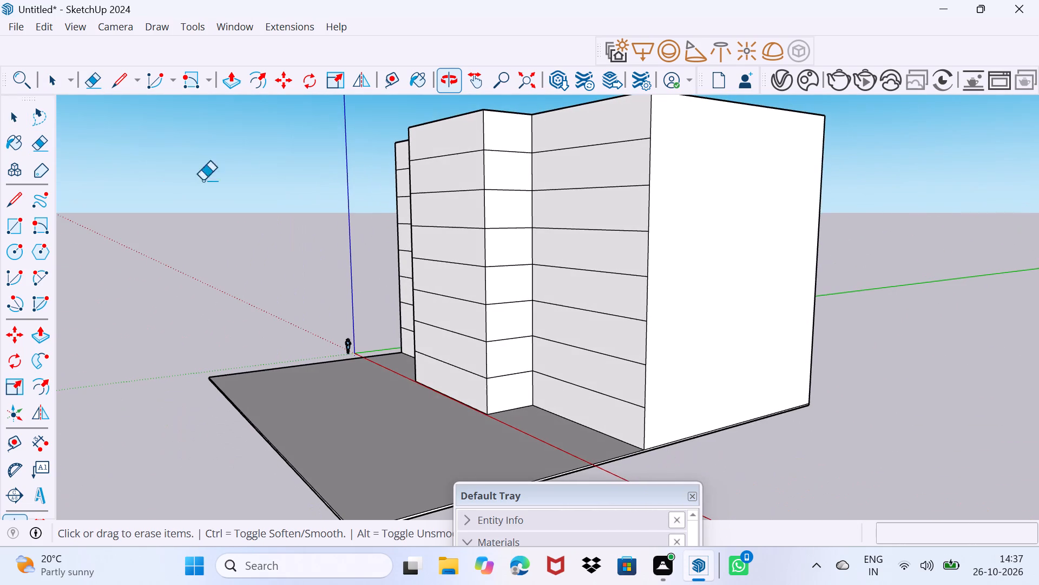
{"action": "left_click_drag", "start_coordinate": [510, 146], "coordinate": [509, 406]}
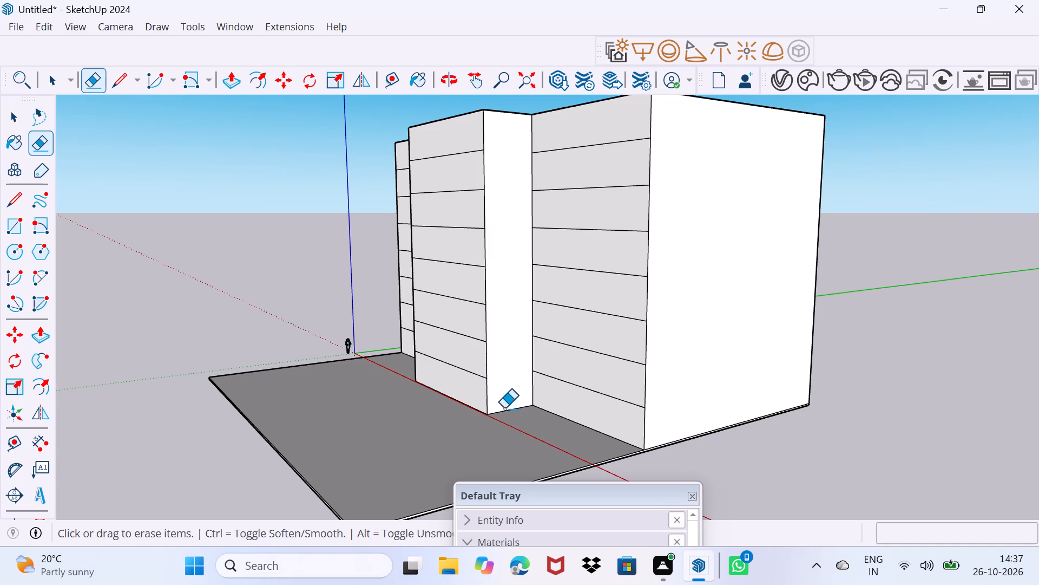
Copy the seven front storey lines of the bay nearest the origin downward by 8".
{"action": "middle_click_drag", "start_coordinate": [402, 407], "coordinate": [564, 411]}
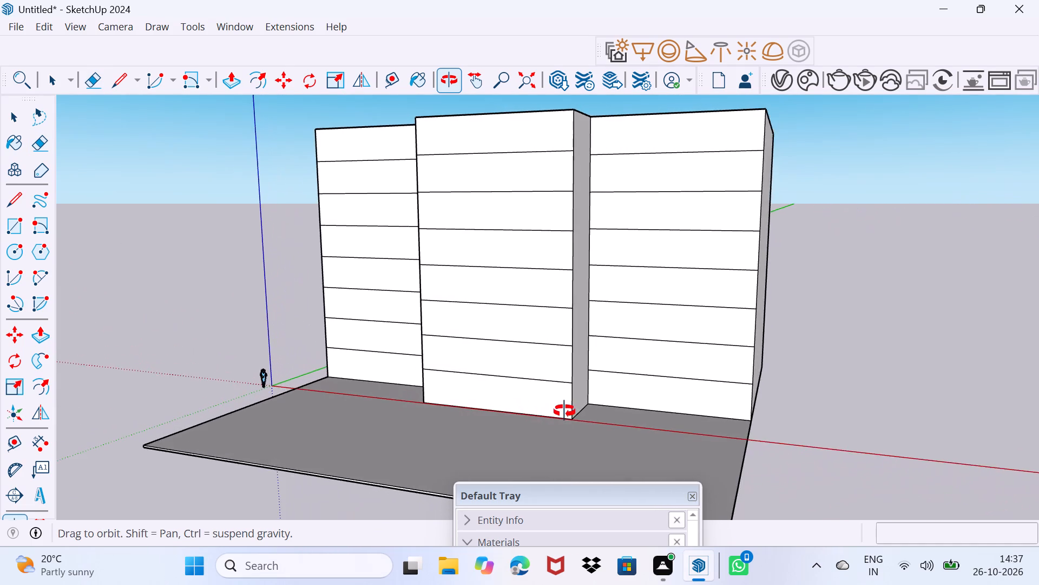
{"action": "middle_click_drag", "start_coordinate": [564, 411], "coordinate": [661, 412]}
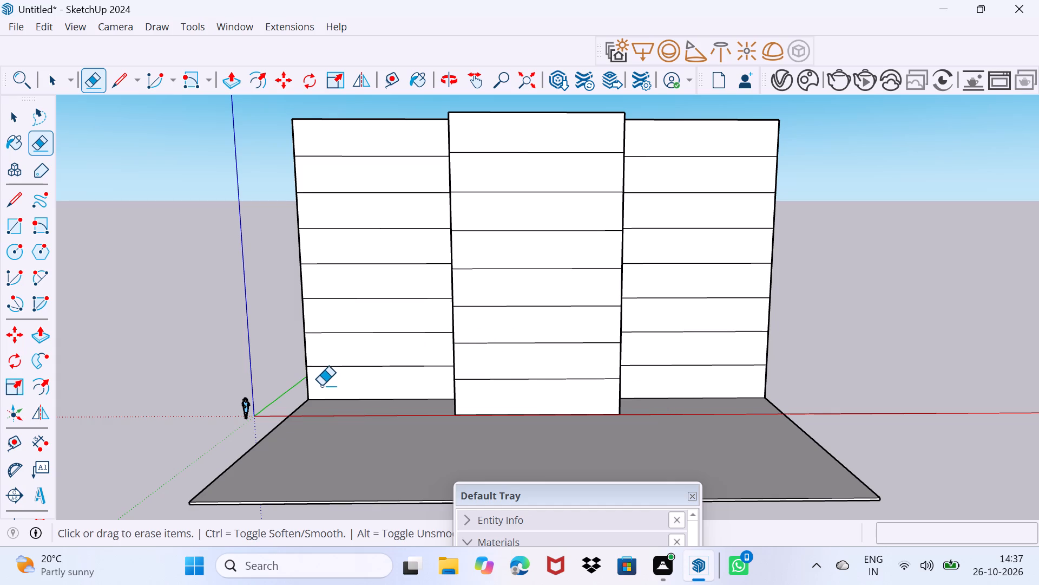
{"action": "key", "text": "space"}
{"action": "left_click", "coordinate": [332, 367]}
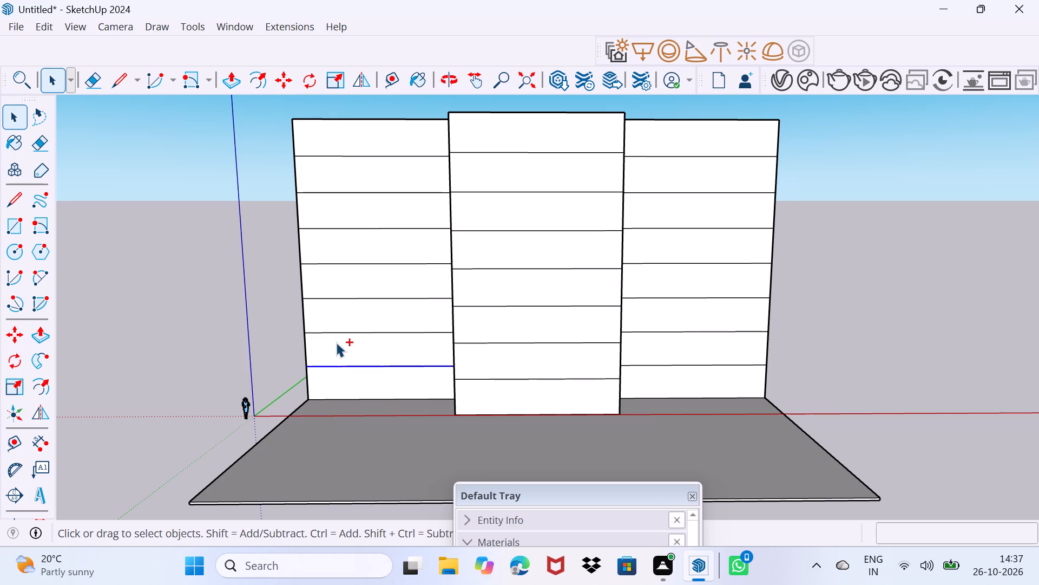
{"action": "left_click", "coordinate": [342, 331], "text": "ctrl"}
{"action": "left_click", "coordinate": [342, 298], "text": "ctrl"}
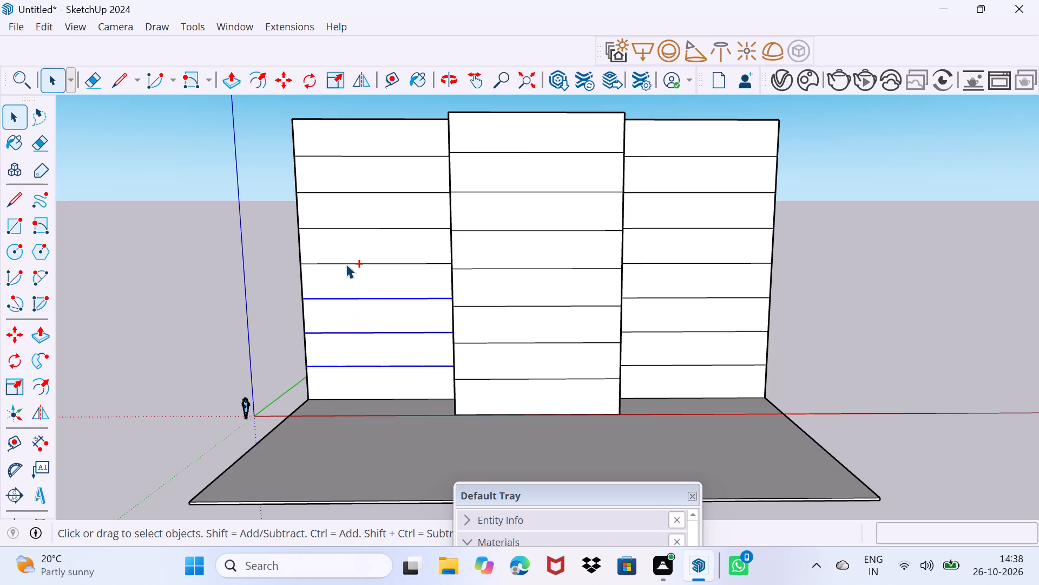
{"action": "left_click", "coordinate": [346, 263], "text": "ctrl"}
{"action": "left_click", "coordinate": [353, 228], "text": "ctrl"}
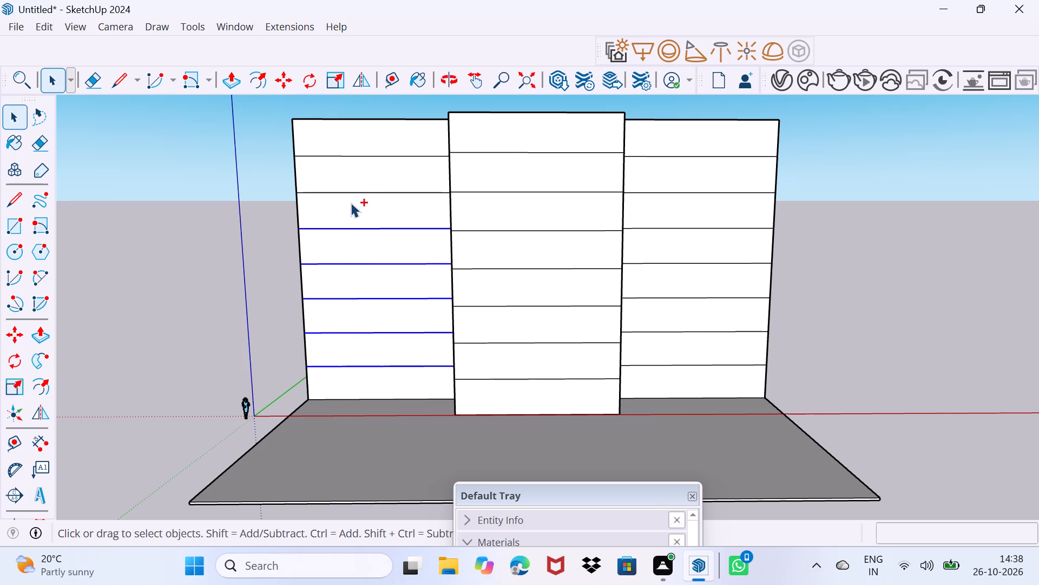
{"action": "left_click", "coordinate": [351, 193], "text": "ctrl"}
{"action": "left_click", "coordinate": [357, 154], "text": "ctrl"}
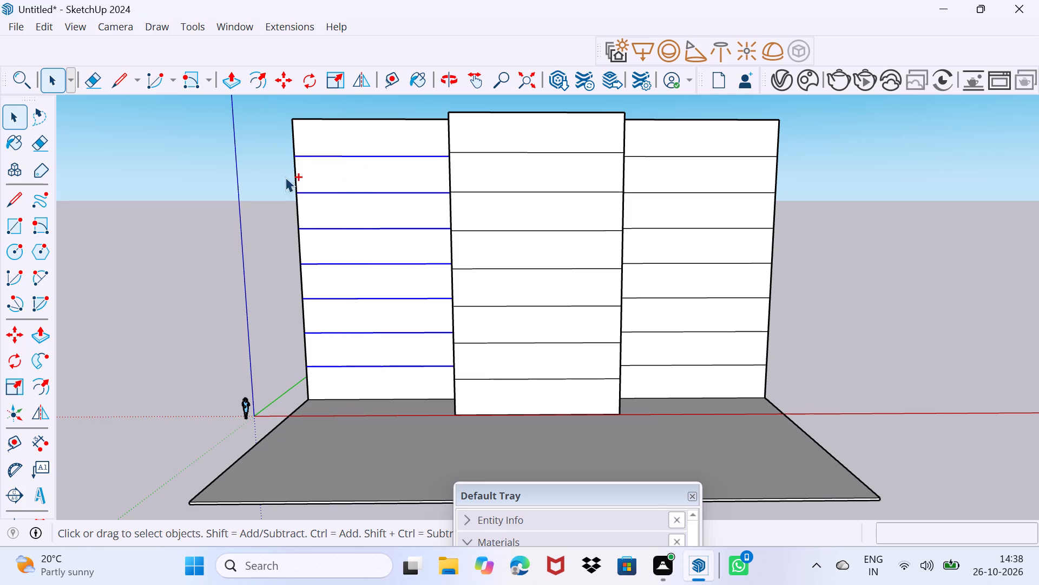
{"action": "middle_click_drag", "start_coordinate": [285, 177], "coordinate": [418, 220], "text": "ctrl"}
{"action": "key", "text": "m"}
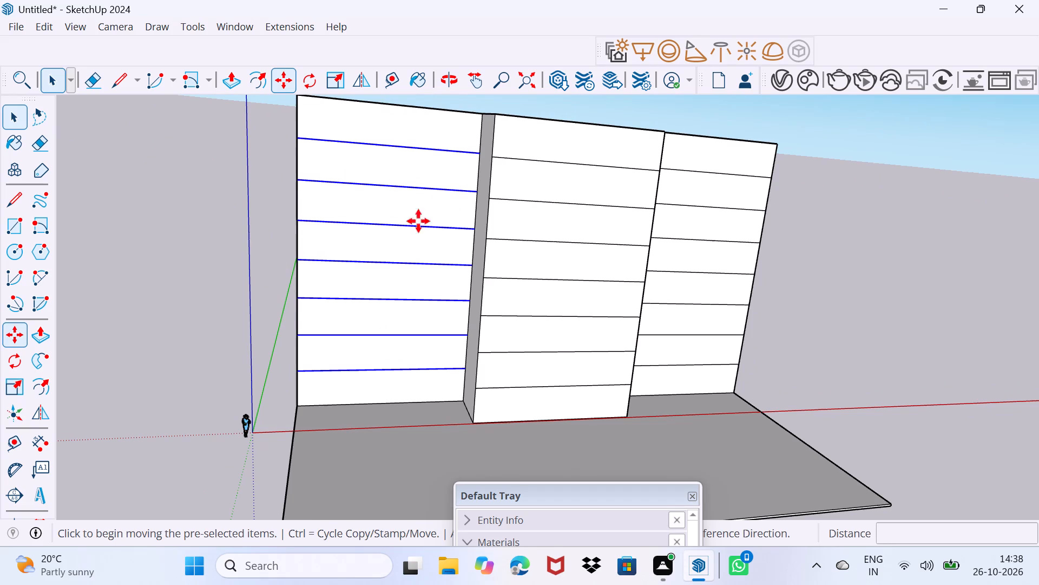
{"action": "left_click", "coordinate": [297, 138]}
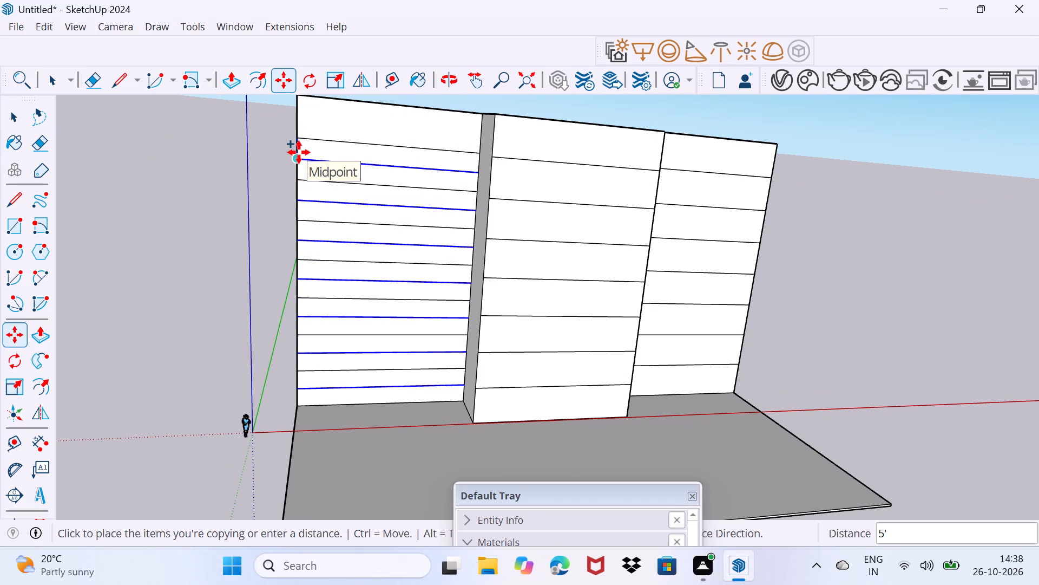
{"action": "key", "text": "8"}
{"action": "key", "text": "shift+quotedbl"}
{"action": "key", "text": "Return"}
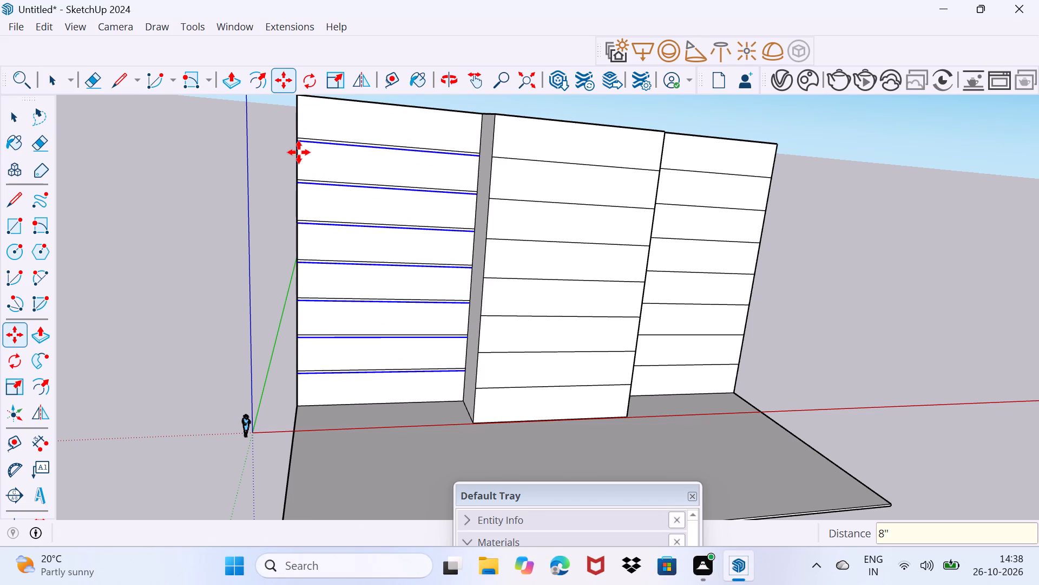
{"action": "key", "text": "space"}
Push/Pull the topmost 8" strip of the bay nearest the origin outward 15', flush with the middle bay's front.
{"action": "left_click_drag", "start_coordinate": [341, 178], "coordinate": [371, 108]}
{"action": "middle_click_drag", "start_coordinate": [329, 152], "coordinate": [356, 216]}
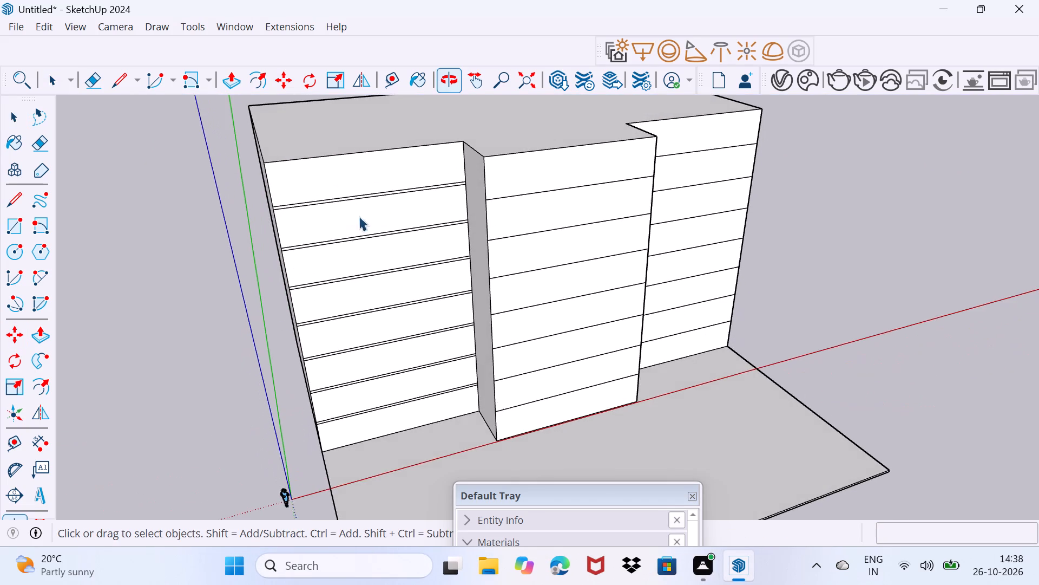
{"action": "scroll", "coordinate": [354, 185], "scroll_direction": "up", "scroll_amount": 3}
{"action": "middle_click_drag", "start_coordinate": [352, 210], "coordinate": [370, 207]}
{"action": "scroll", "coordinate": [364, 204], "scroll_direction": "up", "scroll_amount": 2}
{"action": "left_click", "coordinate": [361, 203]}
{"action": "scroll", "coordinate": [361, 203], "scroll_direction": "up", "scroll_amount": 4}
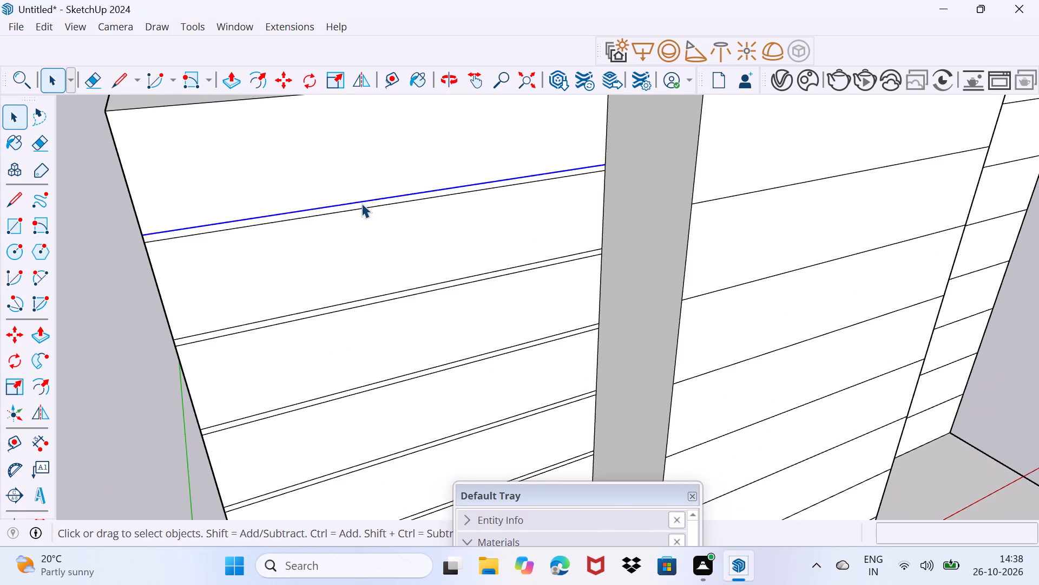
{"action": "left_click_drag", "start_coordinate": [361, 205], "coordinate": [386, 166]}
{"action": "left_click", "coordinate": [381, 200]}
{"action": "left_click_drag", "start_coordinate": [381, 200], "coordinate": [420, 145]}
{"action": "scroll", "coordinate": [392, 186], "scroll_direction": "up", "scroll_amount": 3}
{"action": "left_click", "coordinate": [400, 204]}
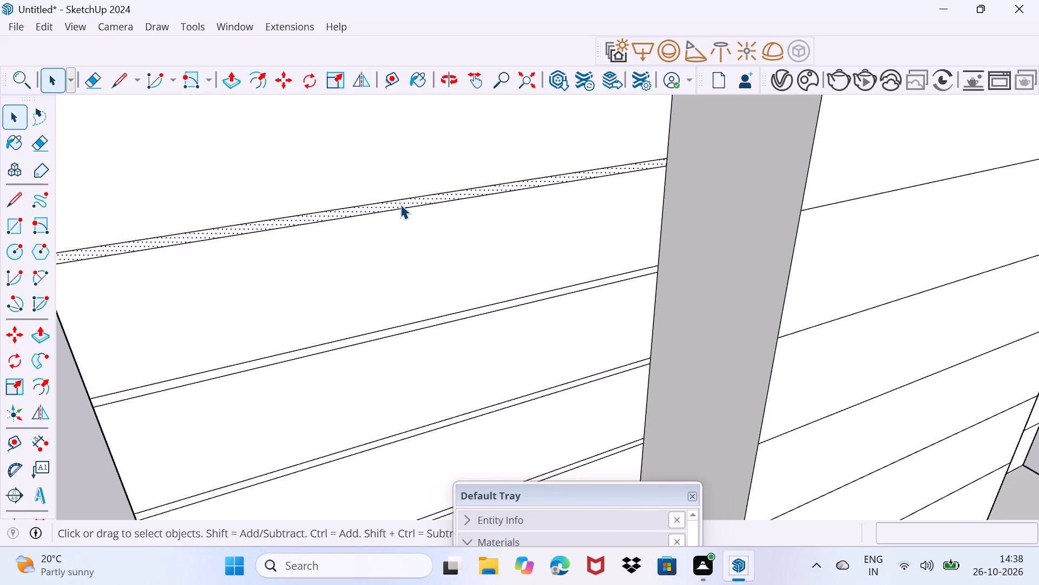
{"action": "key", "text": "p"}
{"action": "left_click", "coordinate": [400, 204]}
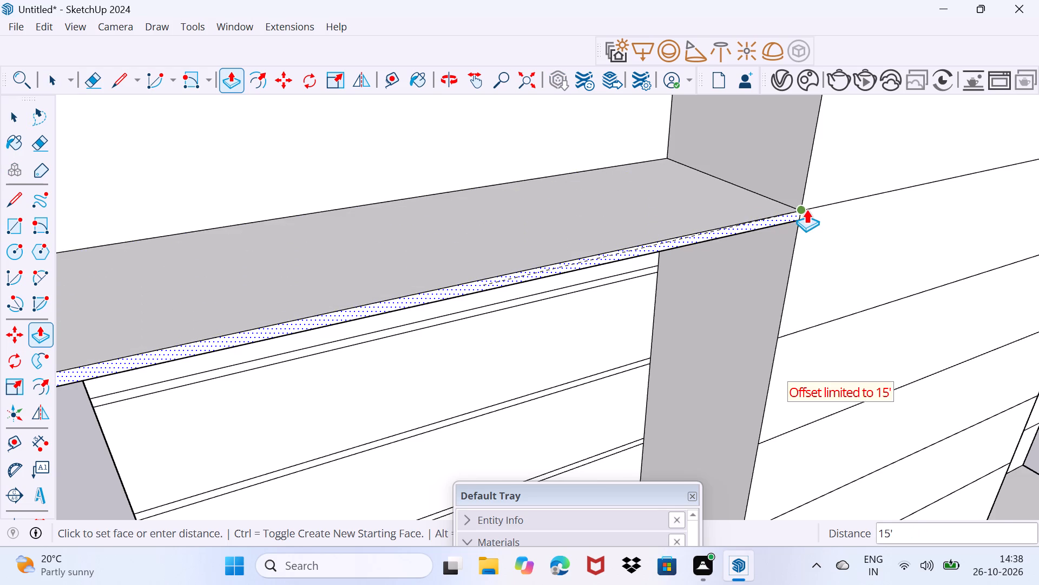
{"action": "left_click", "coordinate": [806, 209]}
{"action": "scroll", "coordinate": [747, 246], "scroll_direction": "down", "scroll_amount": 2}
{"action": "middle_click_drag", "start_coordinate": [669, 316], "coordinate": [679, 263]}
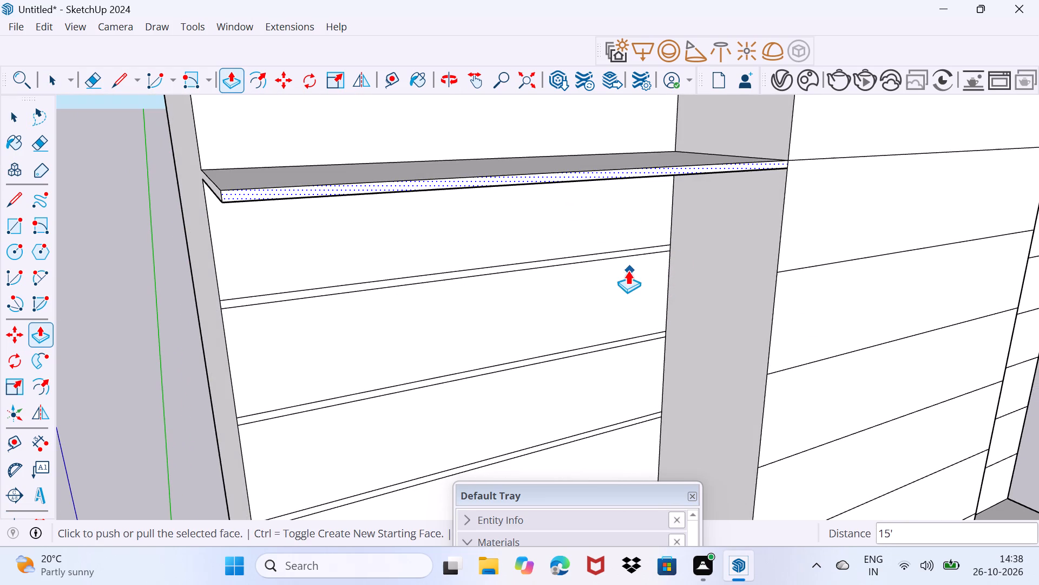
{"action": "key", "text": "Escape"}
Push/Pull the six remaining 8" strips of the bay nearest the origin outward 15', flush with the middle bay's front.
{"action": "left_click", "coordinate": [582, 259]}
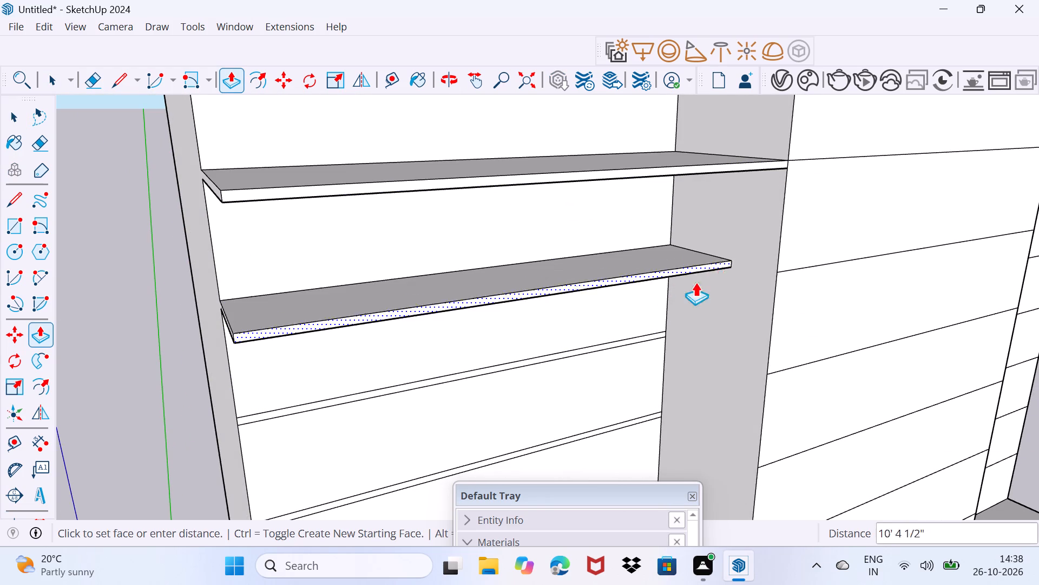
{"action": "left_click", "coordinate": [775, 266]}
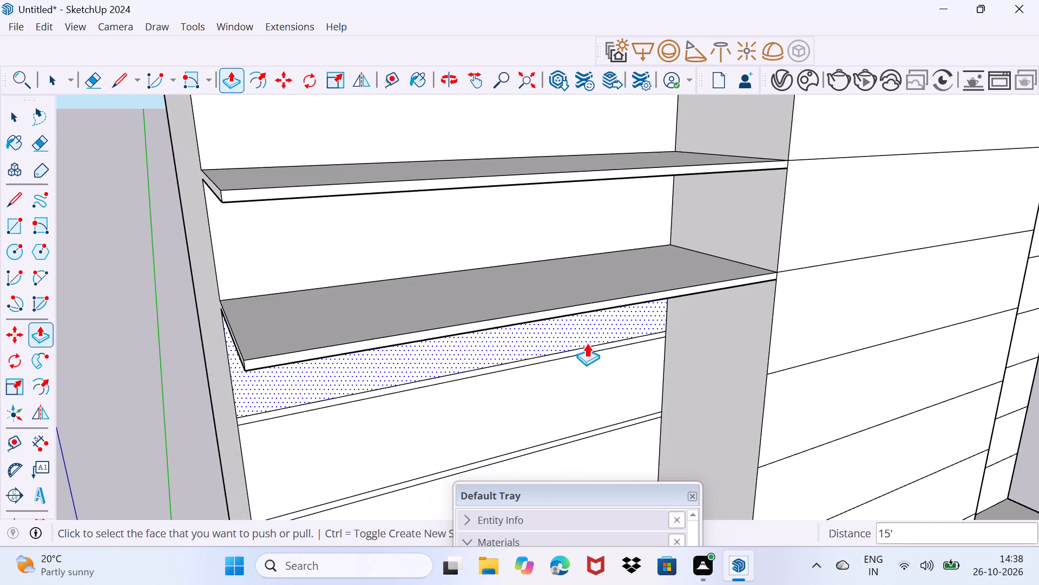
{"action": "middle_click_drag", "start_coordinate": [587, 343], "coordinate": [557, 179]}
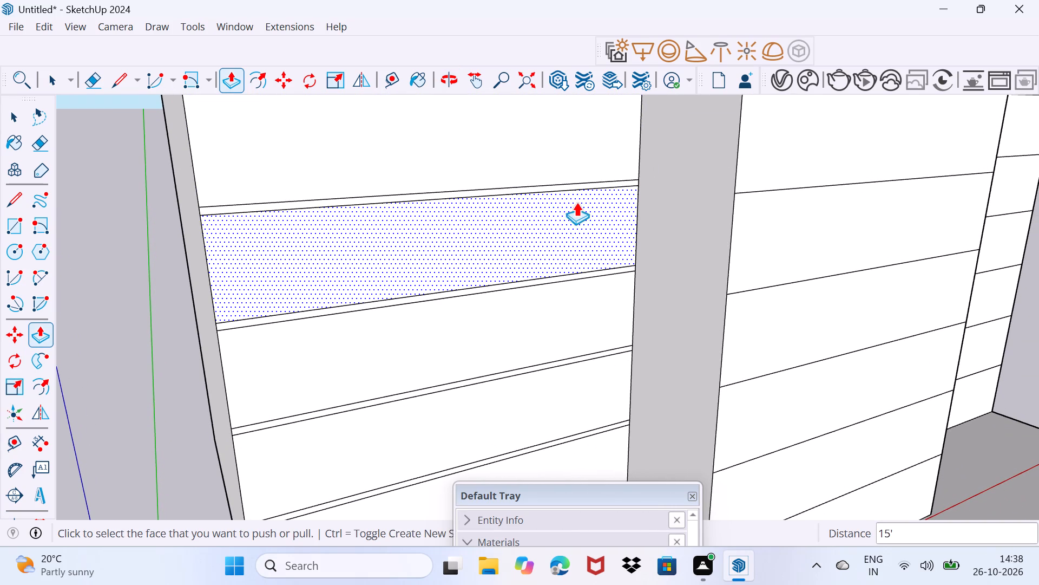
{"action": "left_click", "coordinate": [580, 186]}
{"action": "left_click", "coordinate": [735, 190]}
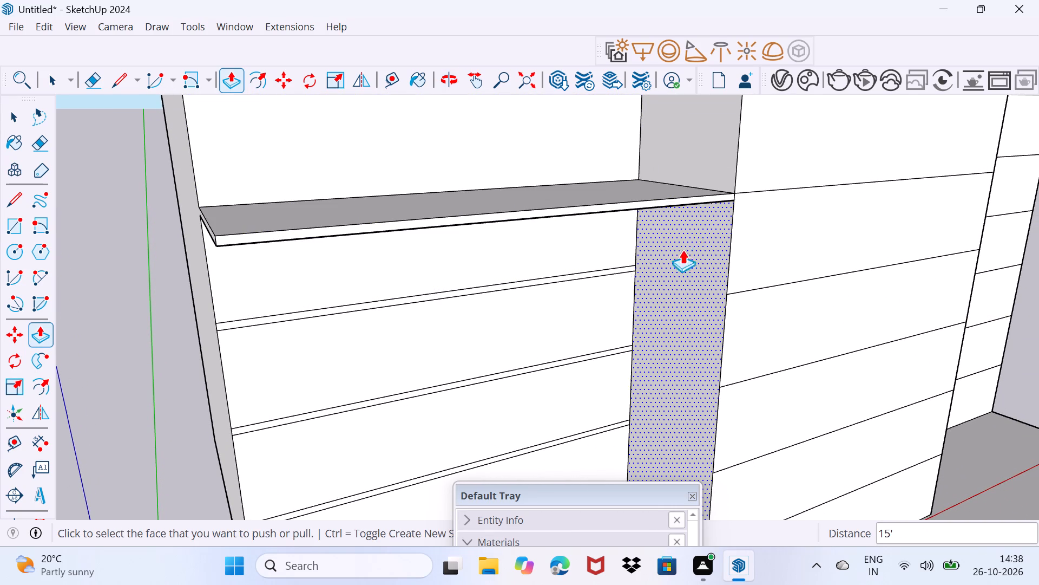
{"action": "left_click", "coordinate": [580, 275]}
{"action": "left_click", "coordinate": [726, 287]}
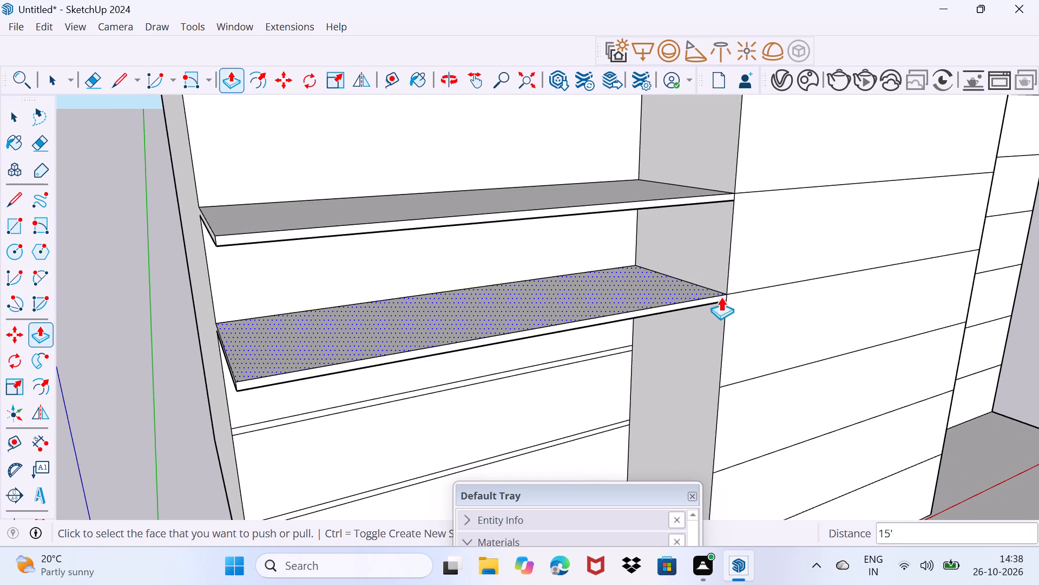
{"action": "middle_click_drag", "start_coordinate": [687, 306], "coordinate": [661, 148], "text": "shift"}
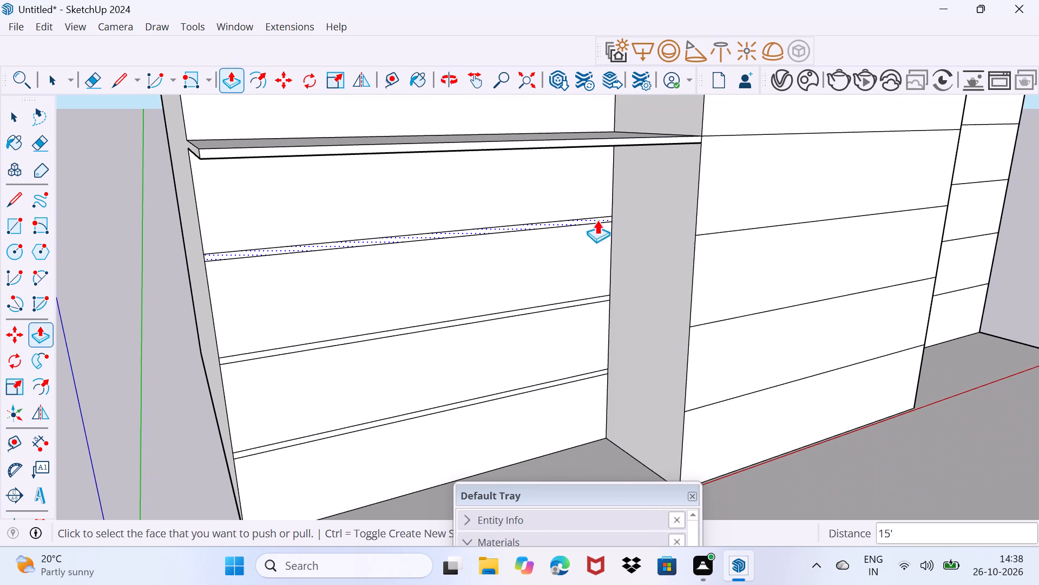
{"action": "left_click", "coordinate": [576, 223]}
{"action": "left_click", "coordinate": [705, 235]}
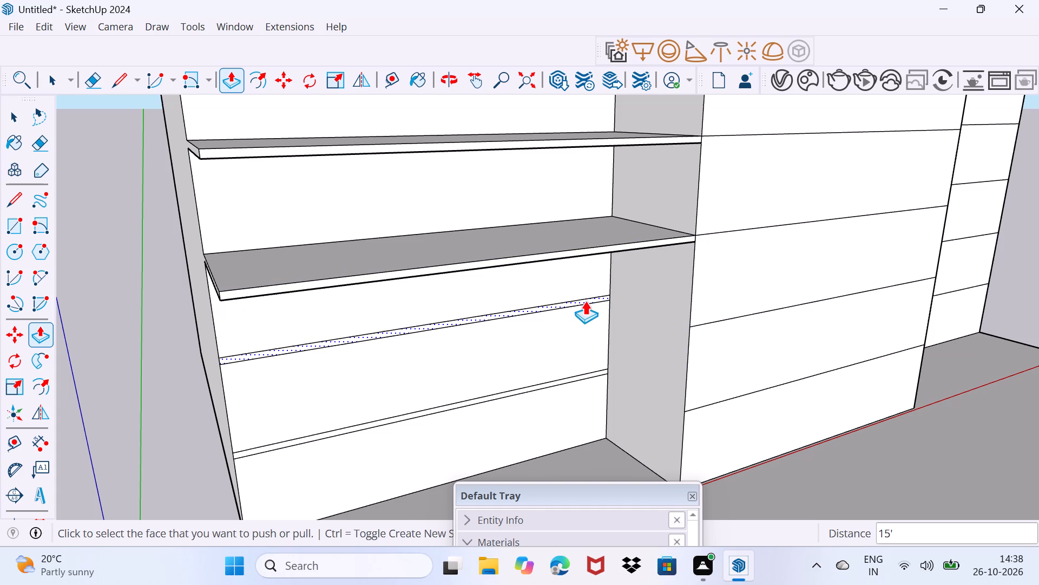
{"action": "left_click", "coordinate": [585, 301]}
{"action": "left_click", "coordinate": [696, 321]}
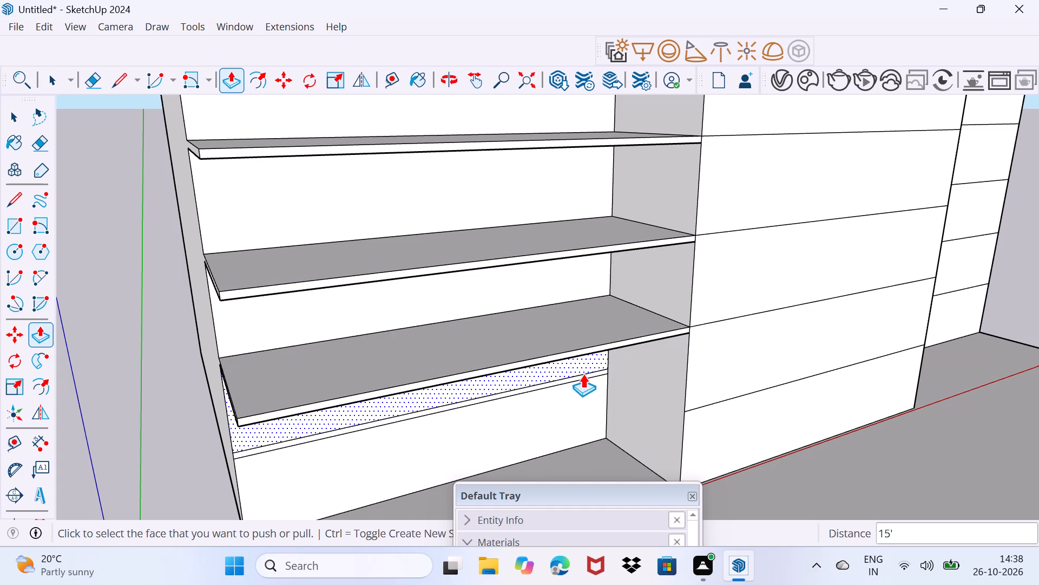
{"action": "left_click", "coordinate": [576, 377]}
{"action": "left_click", "coordinate": [686, 413]}
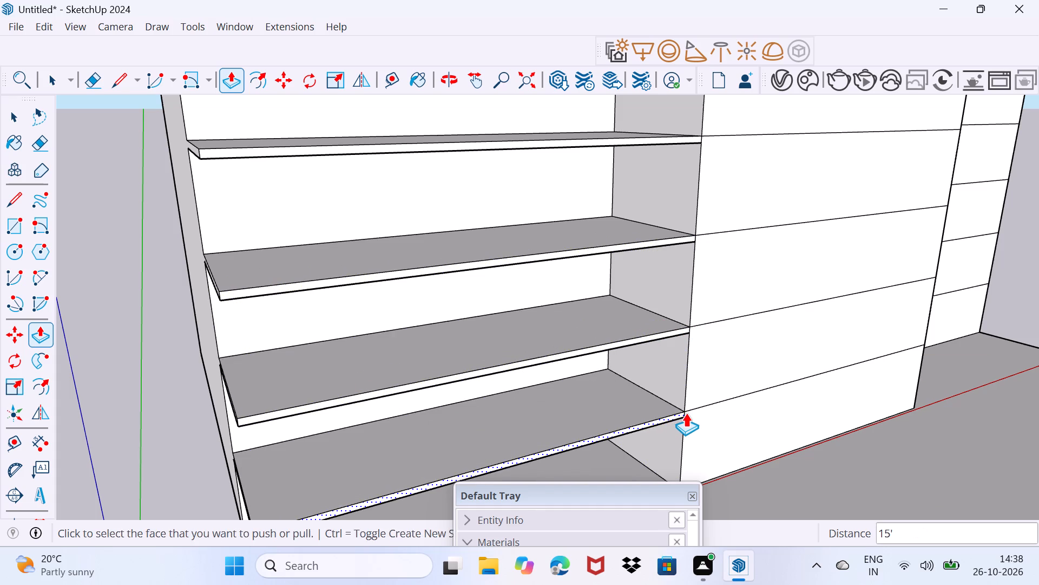
{"action": "key", "text": "space"}
{"action": "left_click_drag", "start_coordinate": [632, 409], "coordinate": [660, 331]}
Copy the seven front storey lines of the outer bay farthest from the origin downward by 8".
{"action": "scroll", "coordinate": [649, 311], "scroll_direction": "down", "scroll_amount": 8}
{"action": "middle_click_drag", "start_coordinate": [762, 309], "coordinate": [731, 318]}
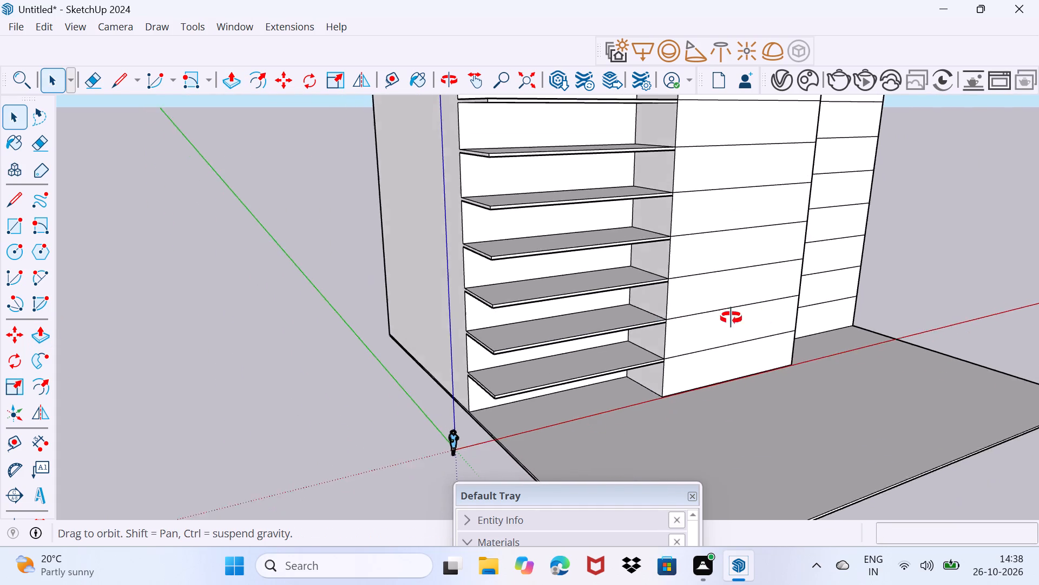
{"action": "middle_click_drag", "start_coordinate": [731, 318], "coordinate": [176, 349]}
{"action": "middle_click_drag", "start_coordinate": [391, 273], "coordinate": [363, 290], "text": "shift"}
{"action": "scroll", "coordinate": [385, 277], "scroll_direction": "down", "scroll_amount": 1, "text": "shift"}
{"action": "left_click", "coordinate": [456, 165]}
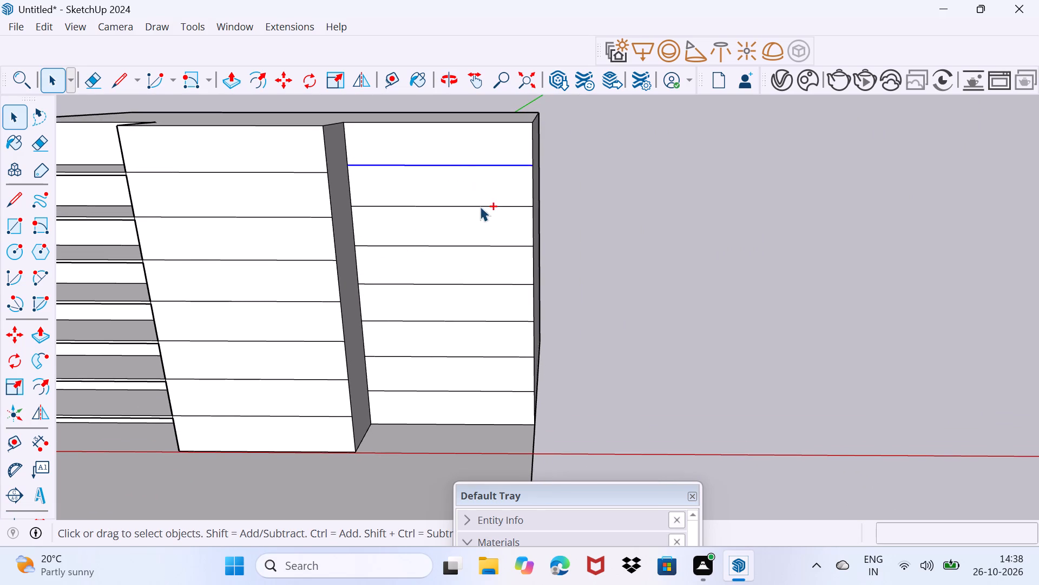
{"action": "left_click", "coordinate": [480, 207], "text": "ctrl"}
{"action": "left_click", "coordinate": [491, 245], "text": "ctrl"}
{"action": "left_click", "coordinate": [500, 284], "text": "ctrl"}
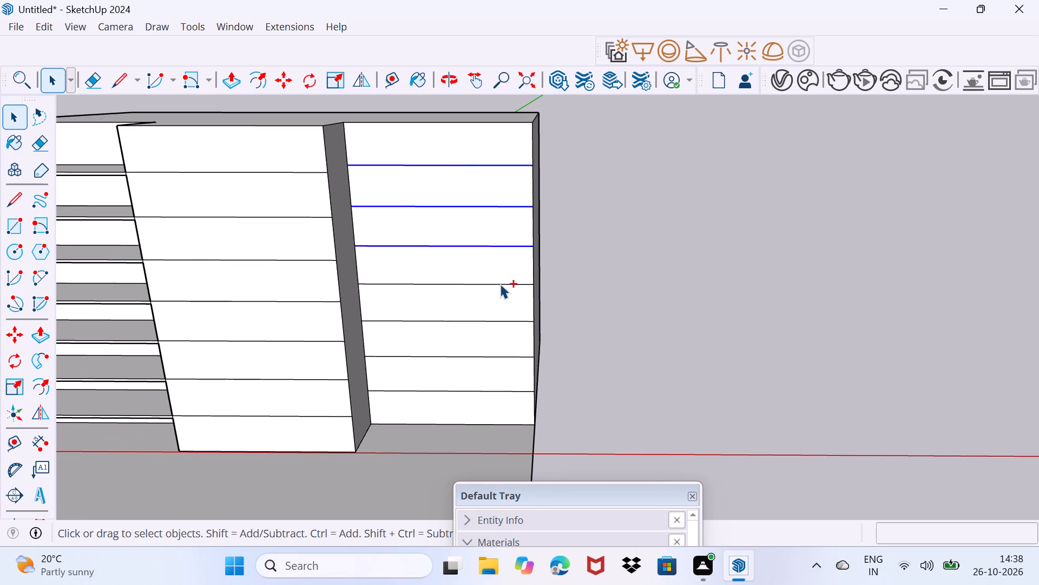
{"action": "left_click", "coordinate": [494, 321], "text": "ctrl"}
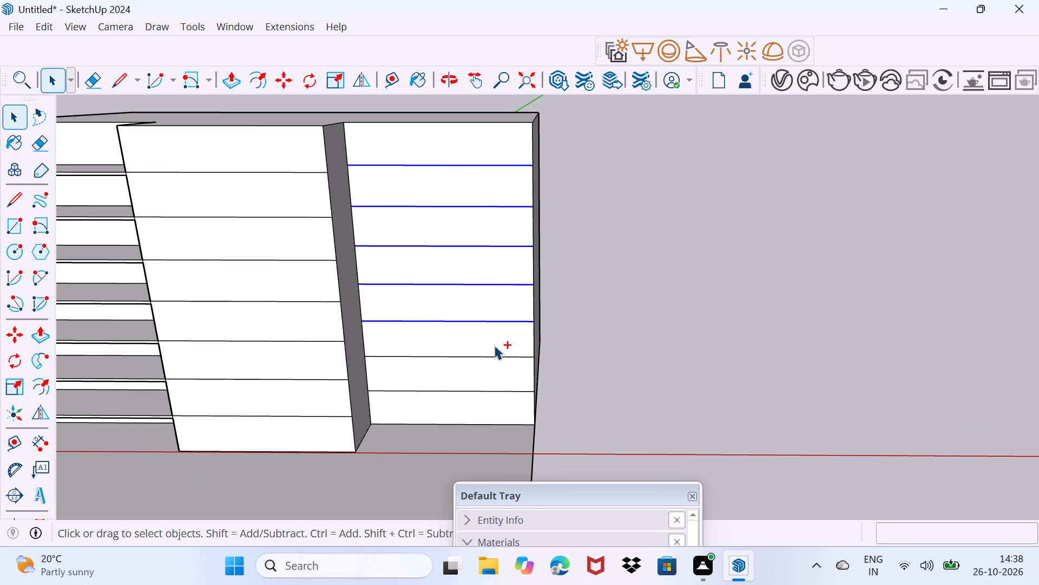
{"action": "left_click", "coordinate": [494, 353], "text": "ctrl"}
{"action": "left_click", "coordinate": [507, 346], "text": "ctrl+shift"}
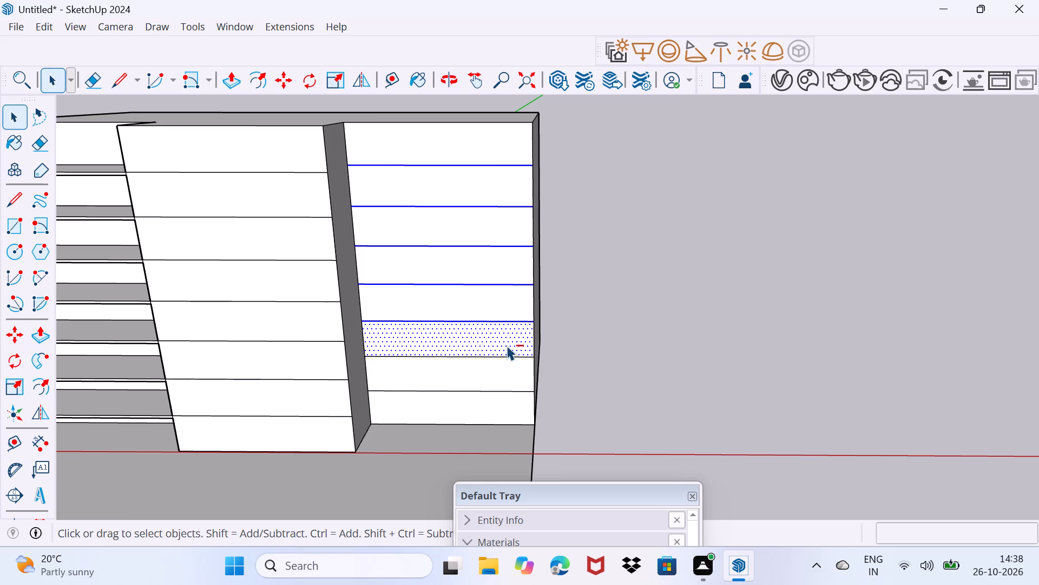
{"action": "left_click", "coordinate": [507, 357], "text": "ctrl"}
{"action": "left_click", "coordinate": [503, 390], "text": "ctrl"}
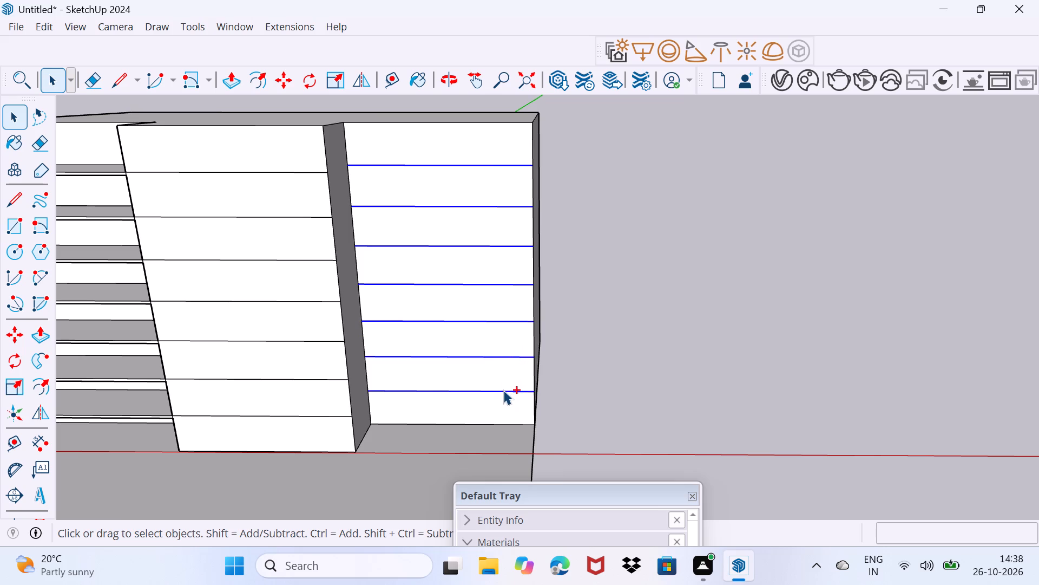
{"action": "key", "text": "m"}
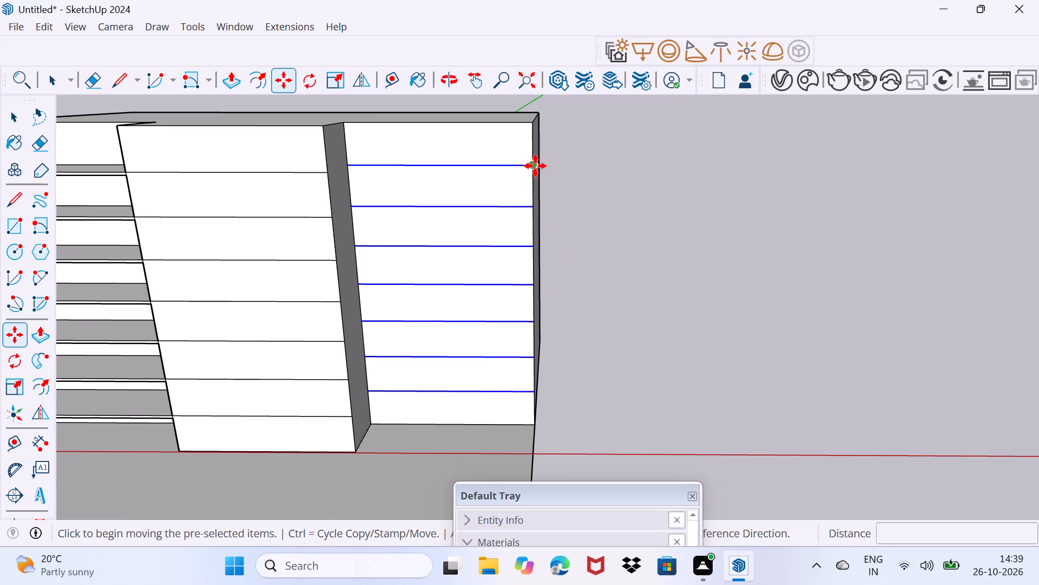
{"action": "left_click", "coordinate": [535, 165]}
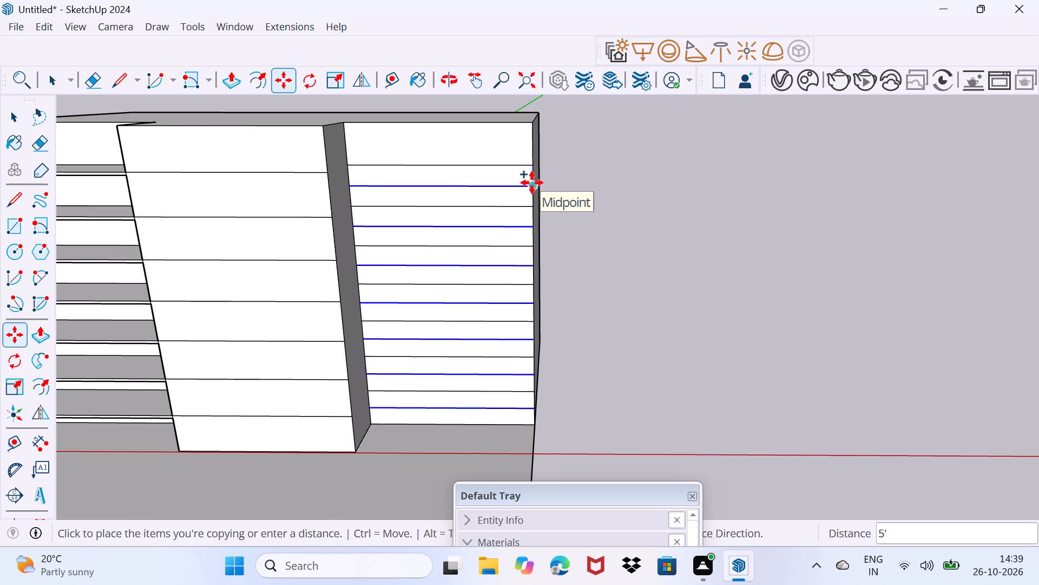
{"action": "type", "text": "8\""}
{"action": "key", "text": "Return"}
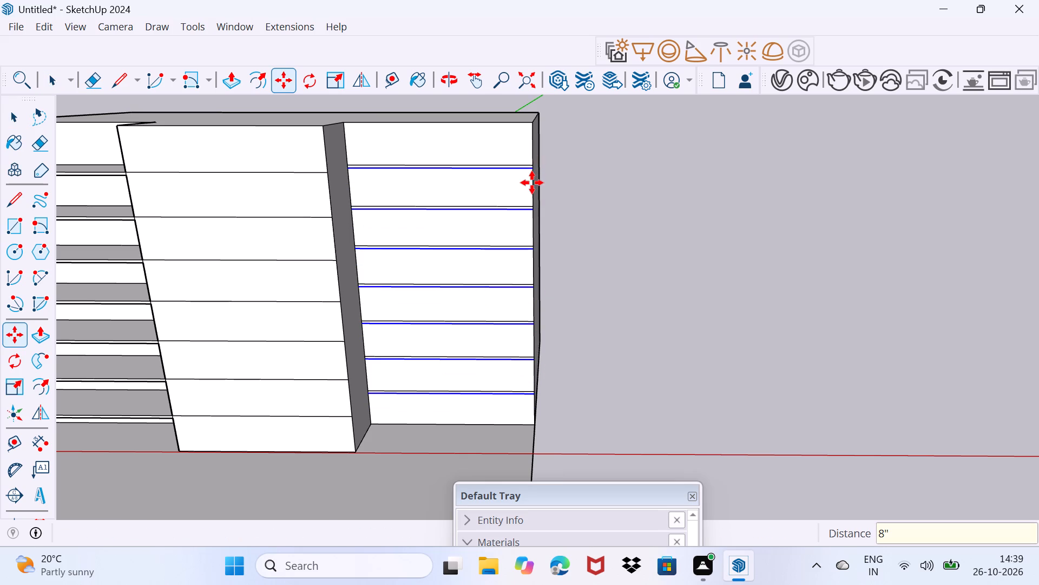
{"action": "key", "text": "space"}
{"action": "left_click_drag", "start_coordinate": [463, 196], "coordinate": [520, 119]}
Push/Pull the top two 8" strips of the outer bay farthest from the origin outward 15', flush with the middle bay's front.
{"action": "scroll", "coordinate": [349, 147], "scroll_direction": "up", "scroll_amount": 6}
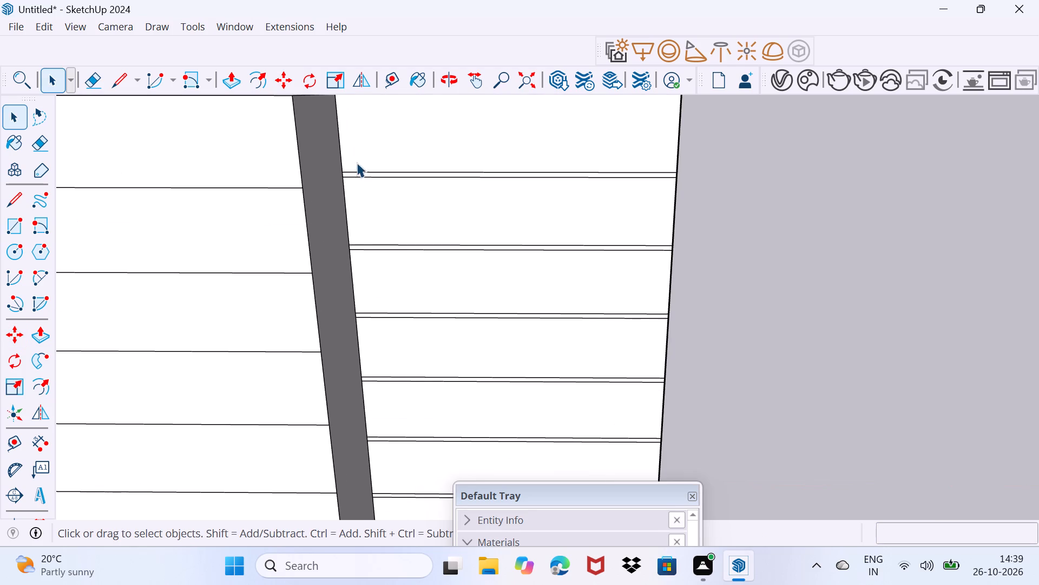
{"action": "left_click", "coordinate": [358, 175]}
{"action": "left_click_drag", "start_coordinate": [358, 175], "coordinate": [365, 162]}
{"action": "scroll", "coordinate": [356, 170], "scroll_direction": "up", "scroll_amount": 3}
{"action": "left_click", "coordinate": [353, 174]}
{"action": "left_click_drag", "start_coordinate": [353, 174], "coordinate": [370, 154]}
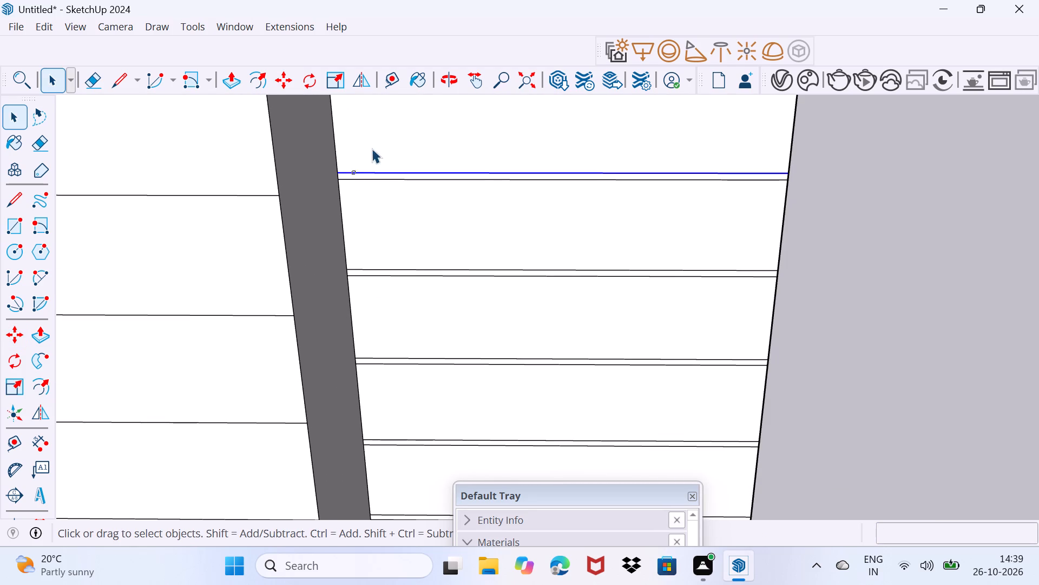
{"action": "scroll", "coordinate": [355, 179], "scroll_direction": "up", "scroll_amount": 3}
{"action": "left_click", "coordinate": [352, 175]}
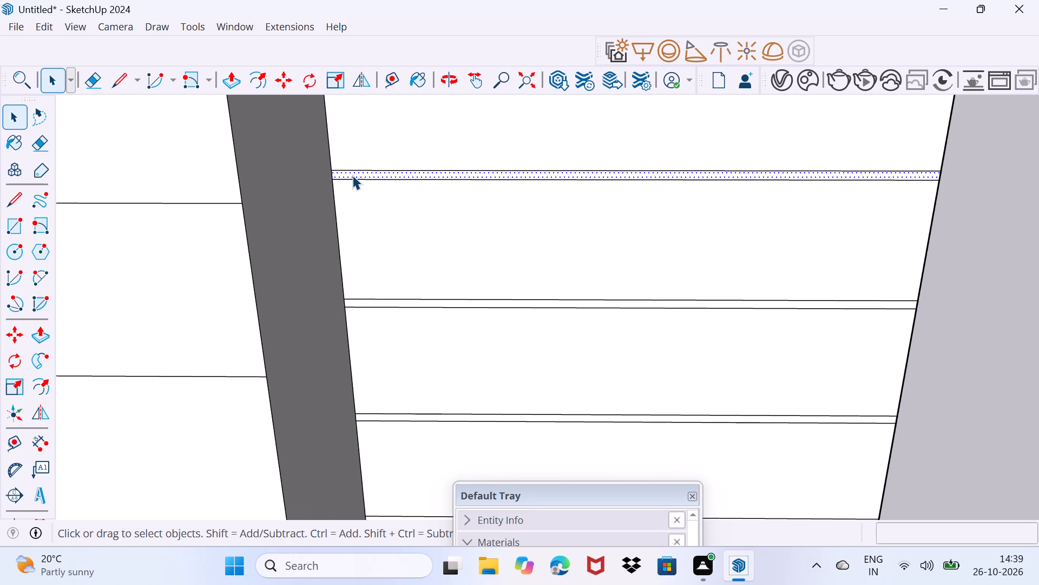
{"action": "key", "text": "p"}
{"action": "left_click", "coordinate": [352, 175]}
{"action": "left_click", "coordinate": [243, 201]}
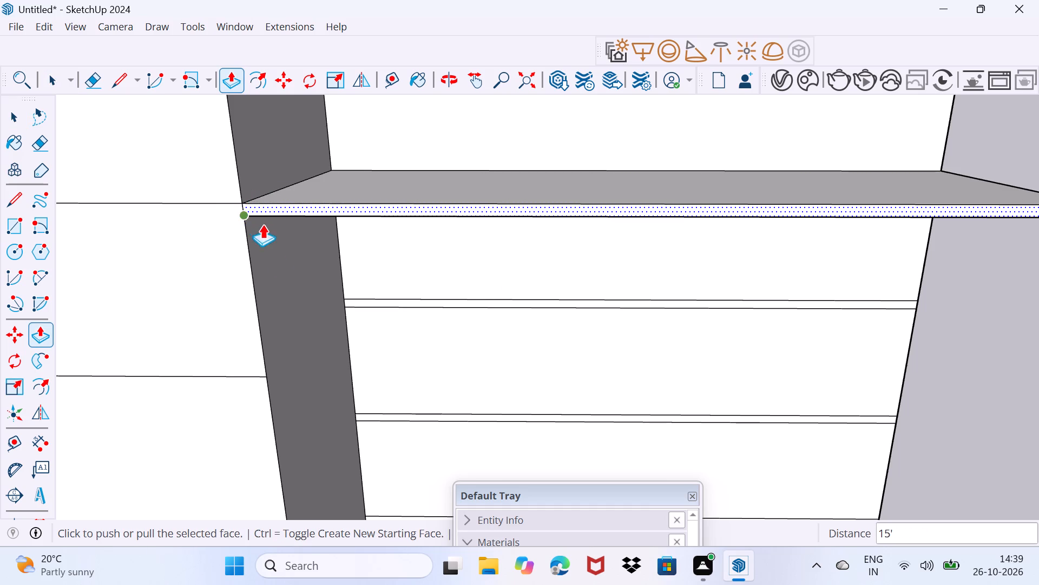
{"action": "key", "text": "Escape"}
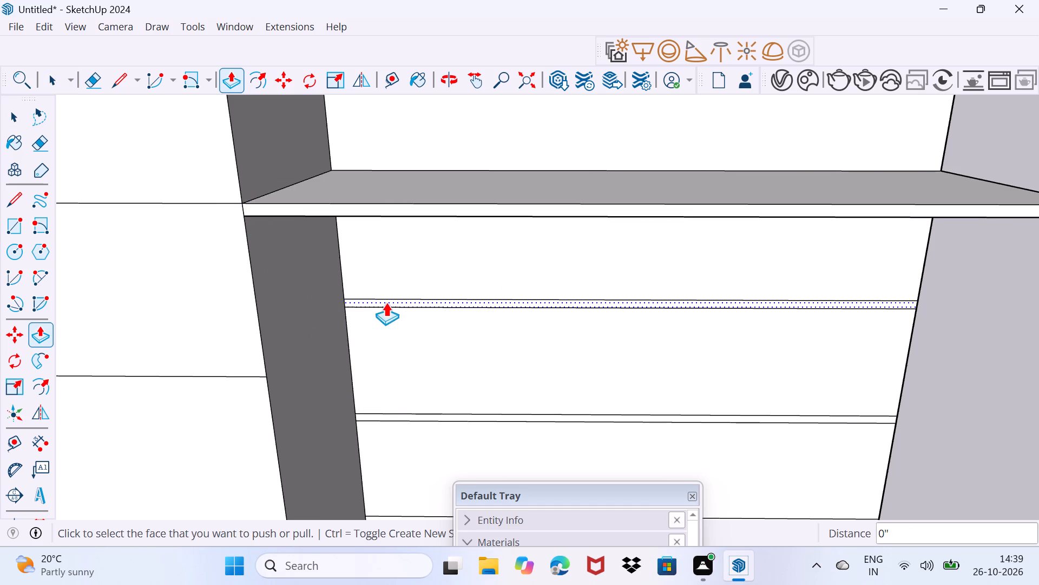
{"action": "left_click", "coordinate": [386, 302]}
{"action": "left_click", "coordinate": [243, 328]}
Push/Pull the five remaining 8" strips of the far outer bay outward 15', flush with the middle bay's front.
{"action": "scroll", "coordinate": [265, 327], "scroll_direction": "down", "scroll_amount": 2}
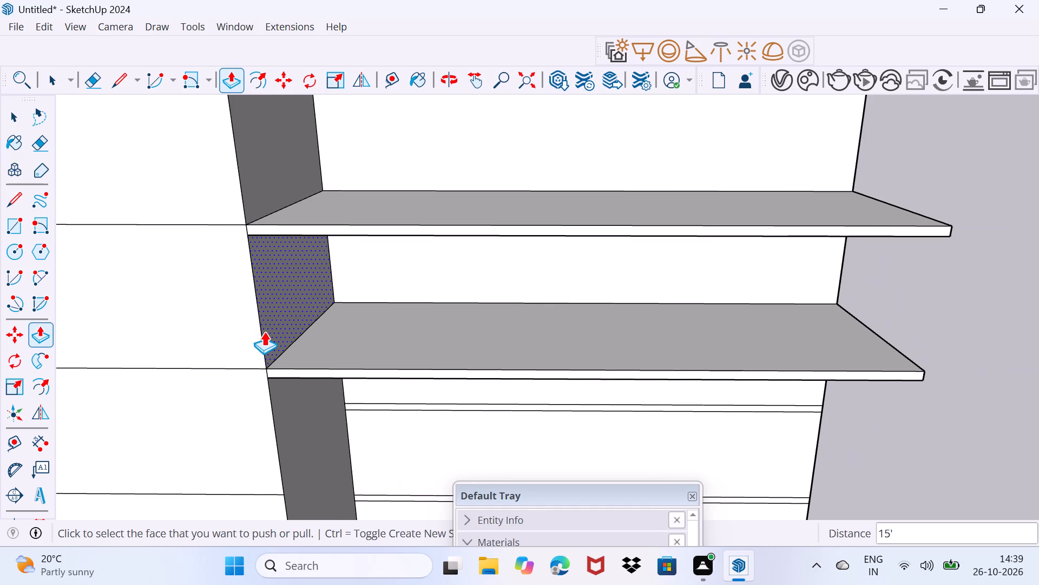
{"action": "middle_click_drag", "start_coordinate": [264, 331], "coordinate": [305, 76], "text": "shift"}
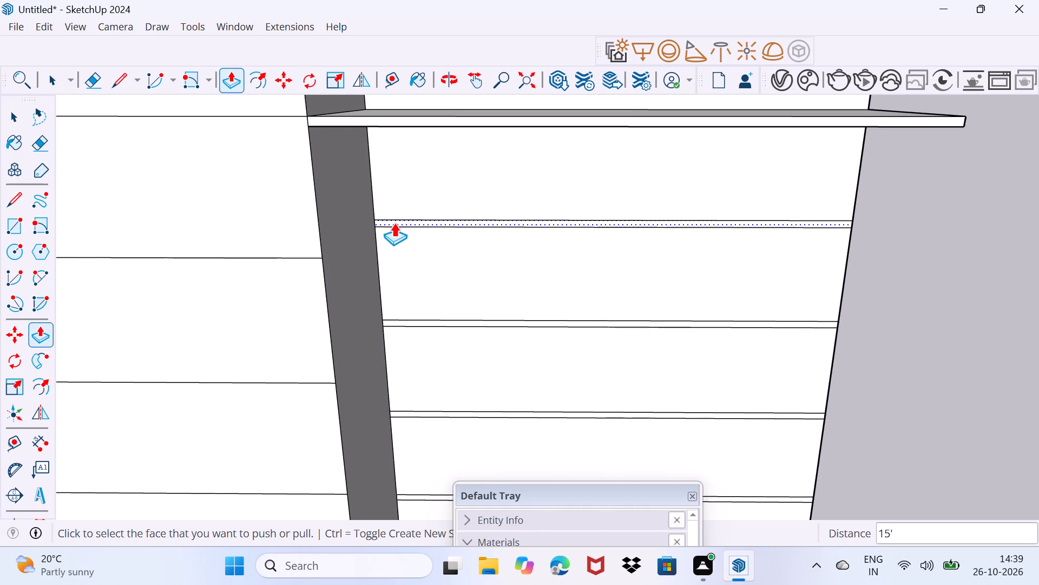
{"action": "left_click", "coordinate": [394, 223]}
{"action": "left_click", "coordinate": [312, 256]}
{"action": "scroll", "coordinate": [326, 267], "scroll_direction": "down", "scroll_amount": 2}
{"action": "middle_click_drag", "start_coordinate": [355, 298], "coordinate": [360, 164]}
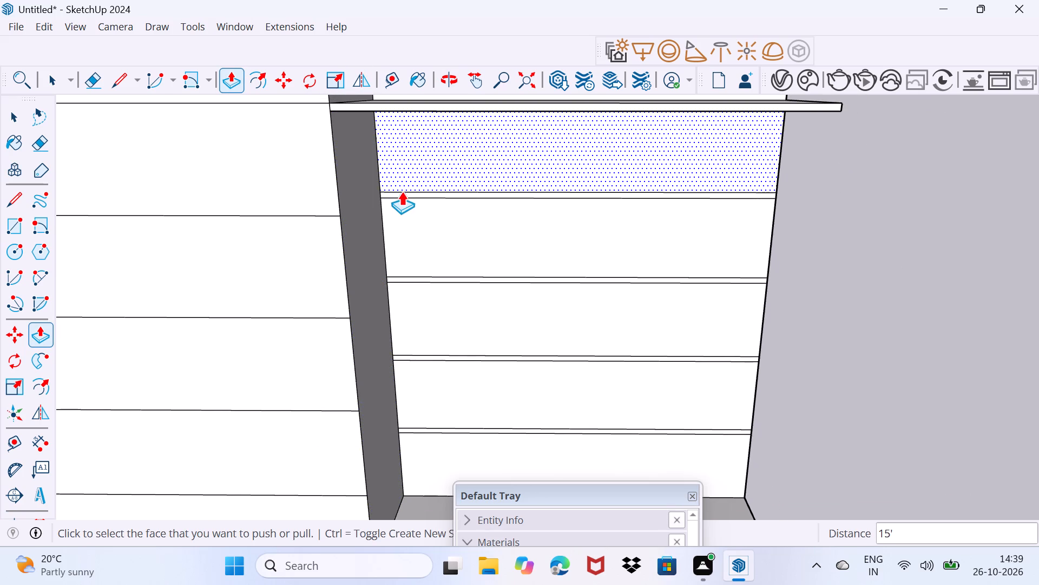
{"action": "left_click", "coordinate": [401, 193]}
{"action": "left_click", "coordinate": [334, 217]}
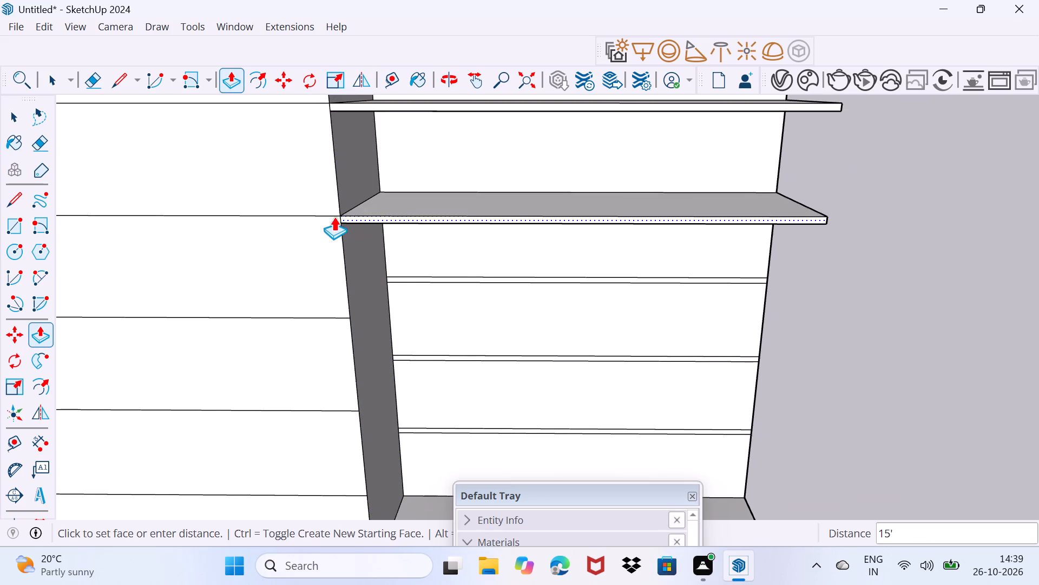
{"action": "left_click", "coordinate": [420, 279]}
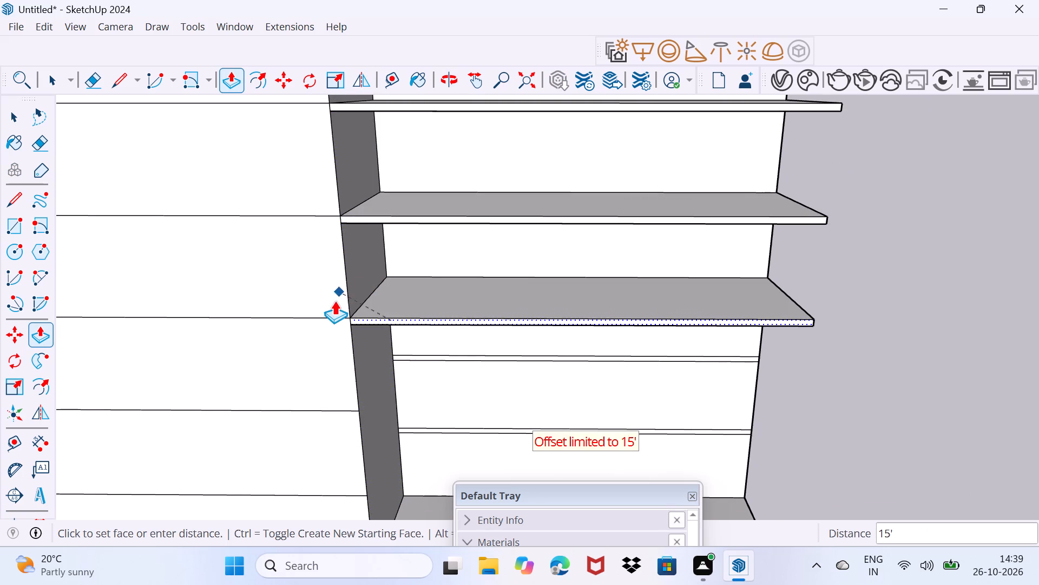
{"action": "left_click", "coordinate": [331, 307]}
{"action": "middle_click_drag", "start_coordinate": [396, 359], "coordinate": [379, 229]}
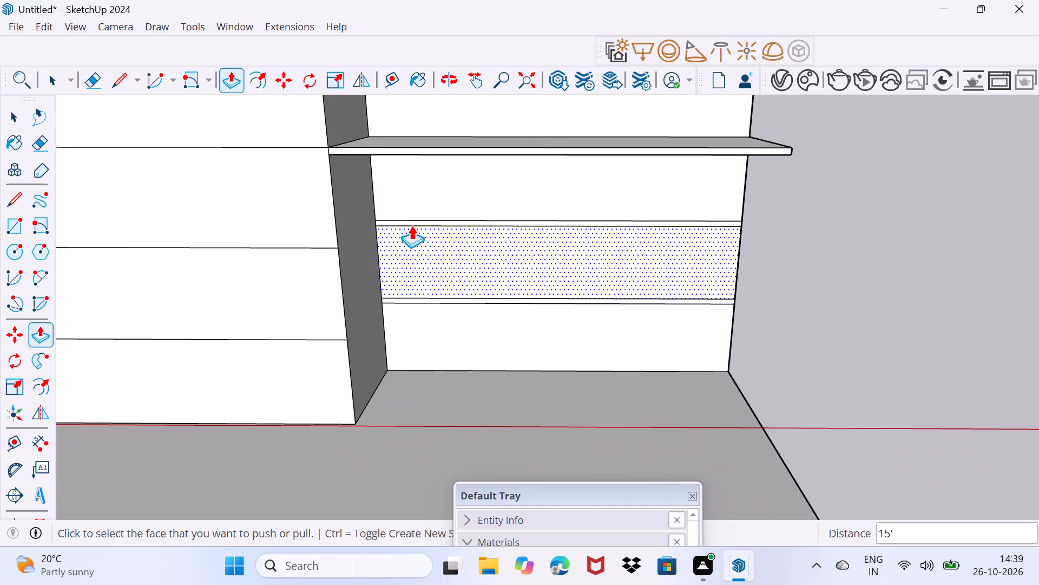
{"action": "left_click", "coordinate": [413, 222]}
{"action": "left_click", "coordinate": [336, 261]}
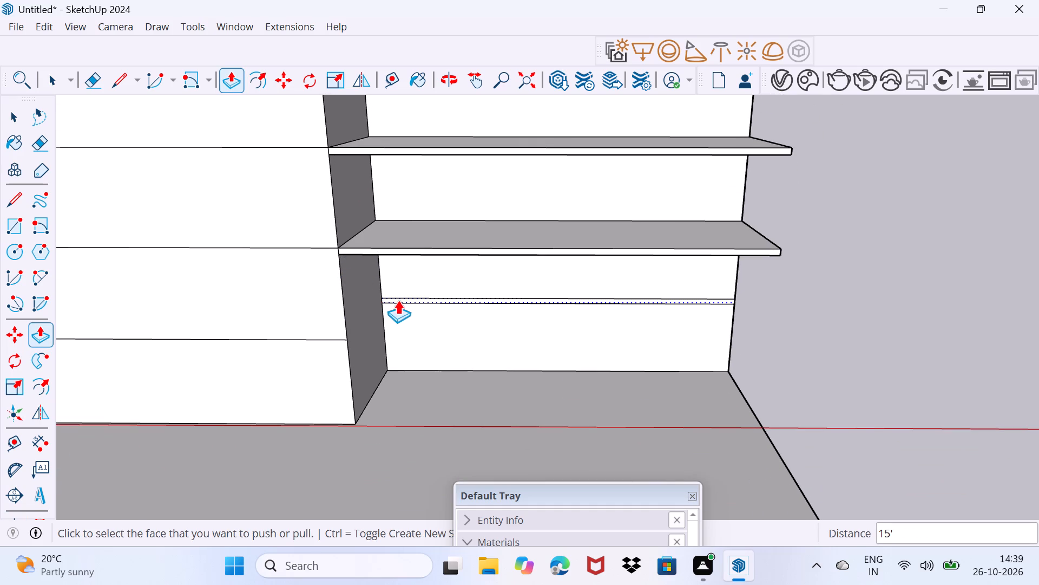
{"action": "left_click", "coordinate": [402, 300]}
{"action": "left_click", "coordinate": [334, 330]}
{"action": "key", "text": "space"}
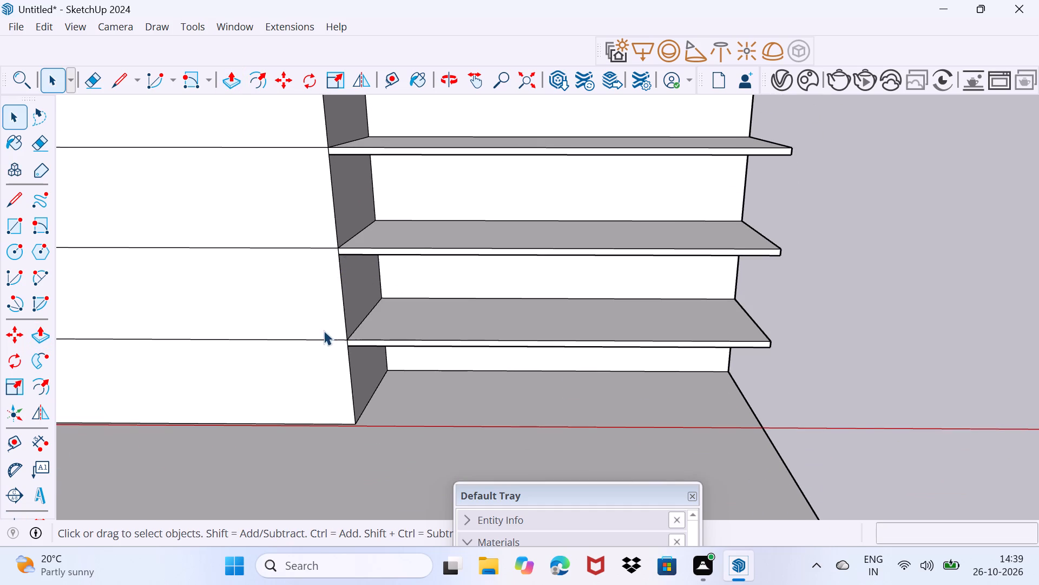
{"action": "left_click_drag", "start_coordinate": [323, 331], "coordinate": [359, 305]}
Examine the whole building's front, with the floor slabs on both outer bays and the base slab.
{"action": "scroll", "coordinate": [361, 295], "scroll_direction": "down", "scroll_amount": 10}
{"action": "middle_click_drag", "start_coordinate": [270, 295], "coordinate": [420, 287]}
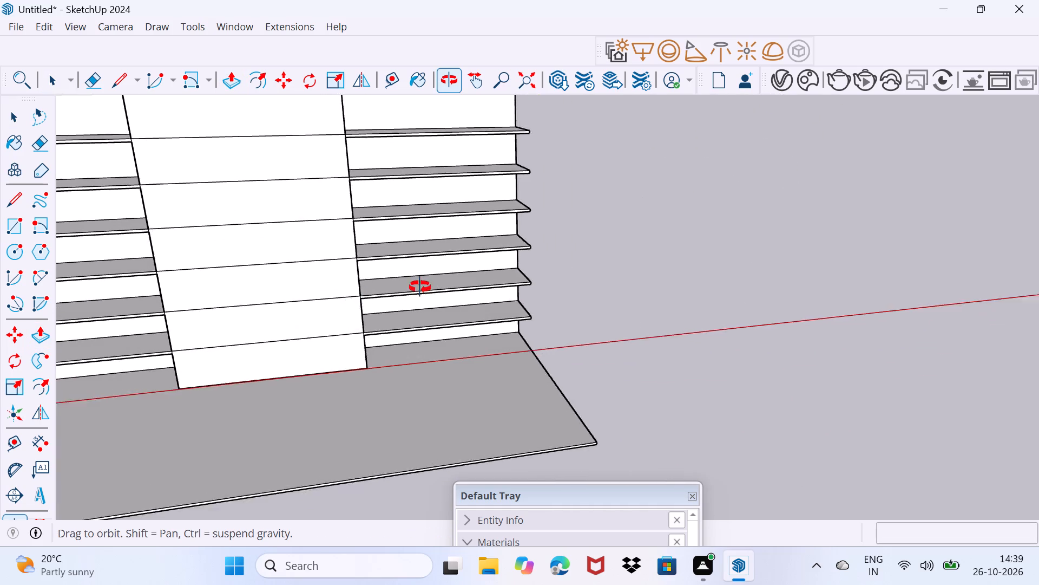
{"action": "middle_click_drag", "start_coordinate": [420, 287], "coordinate": [530, 266]}
{"action": "scroll", "coordinate": [530, 266], "scroll_direction": "down", "scroll_amount": 6}
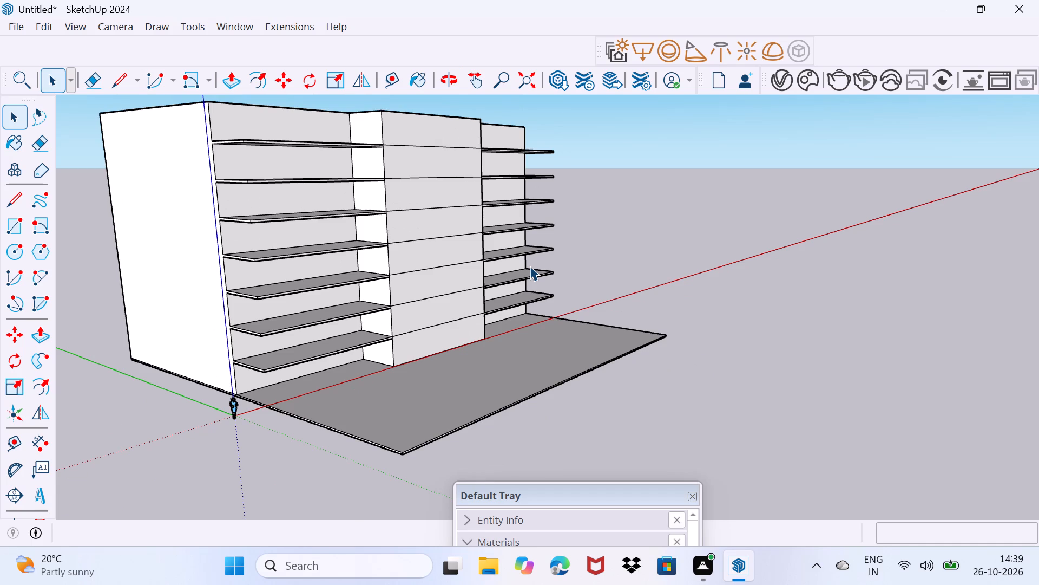
{"action": "scroll", "coordinate": [521, 268], "scroll_direction": "down", "scroll_amount": 1}
{"action": "middle_click_drag", "start_coordinate": [577, 255], "coordinate": [468, 257]}
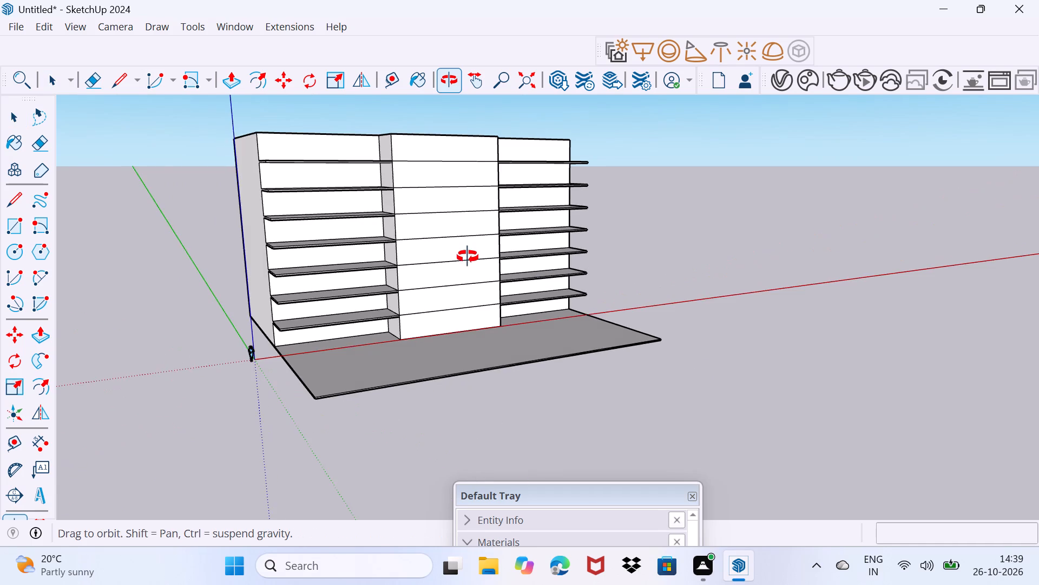
{"action": "middle_click_drag", "start_coordinate": [468, 257], "coordinate": [429, 256]}
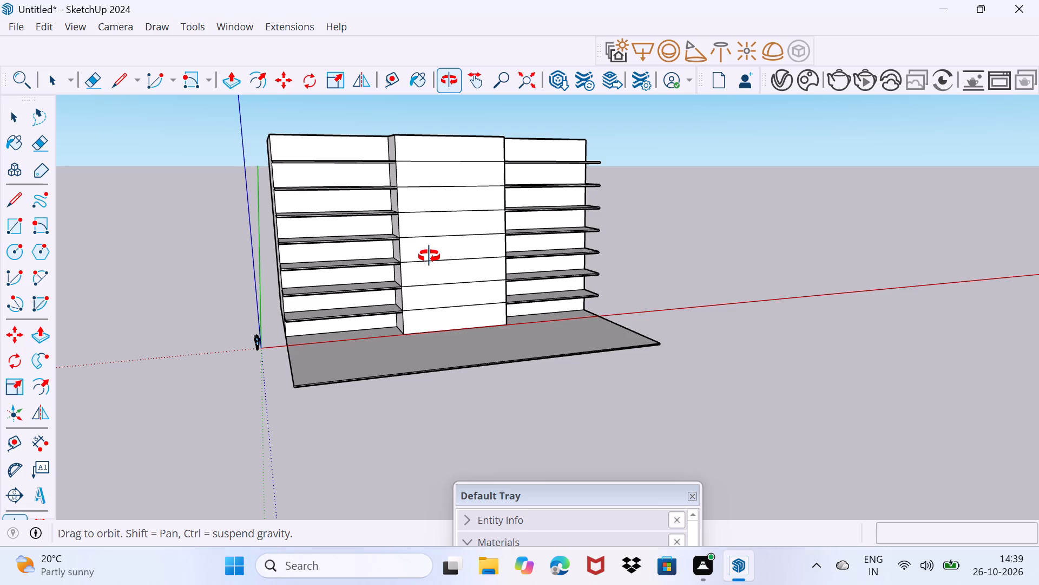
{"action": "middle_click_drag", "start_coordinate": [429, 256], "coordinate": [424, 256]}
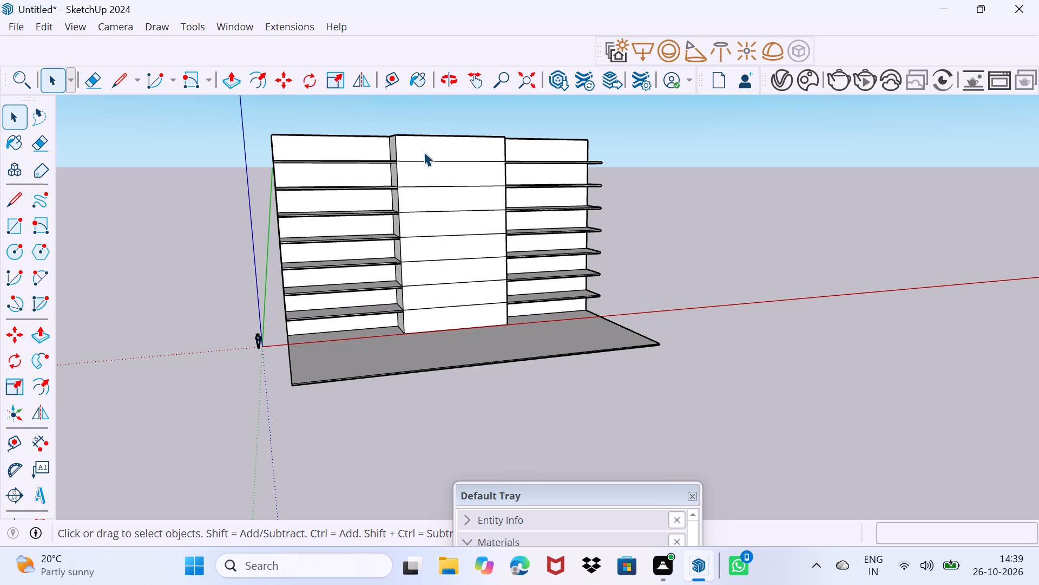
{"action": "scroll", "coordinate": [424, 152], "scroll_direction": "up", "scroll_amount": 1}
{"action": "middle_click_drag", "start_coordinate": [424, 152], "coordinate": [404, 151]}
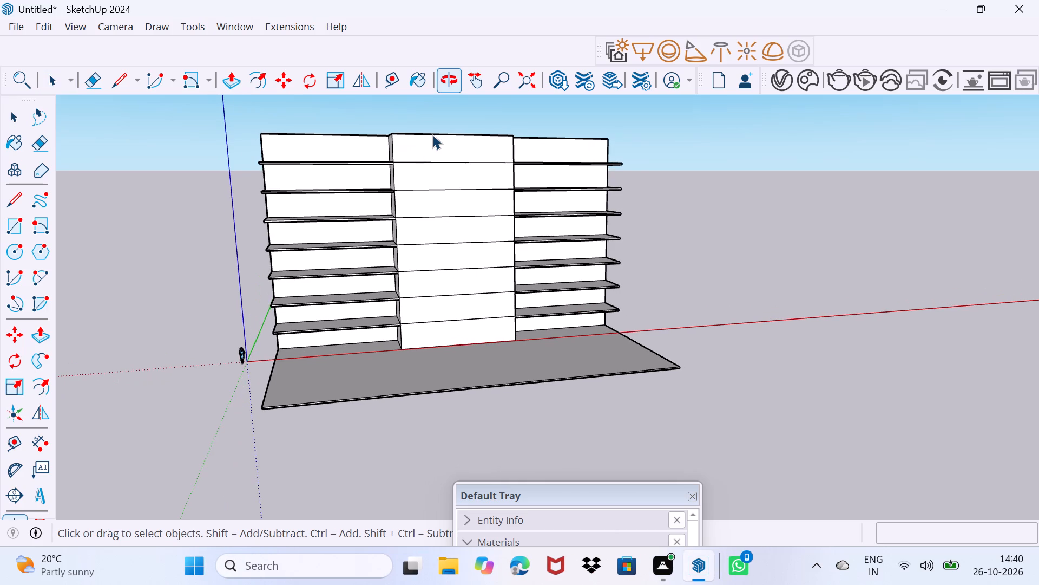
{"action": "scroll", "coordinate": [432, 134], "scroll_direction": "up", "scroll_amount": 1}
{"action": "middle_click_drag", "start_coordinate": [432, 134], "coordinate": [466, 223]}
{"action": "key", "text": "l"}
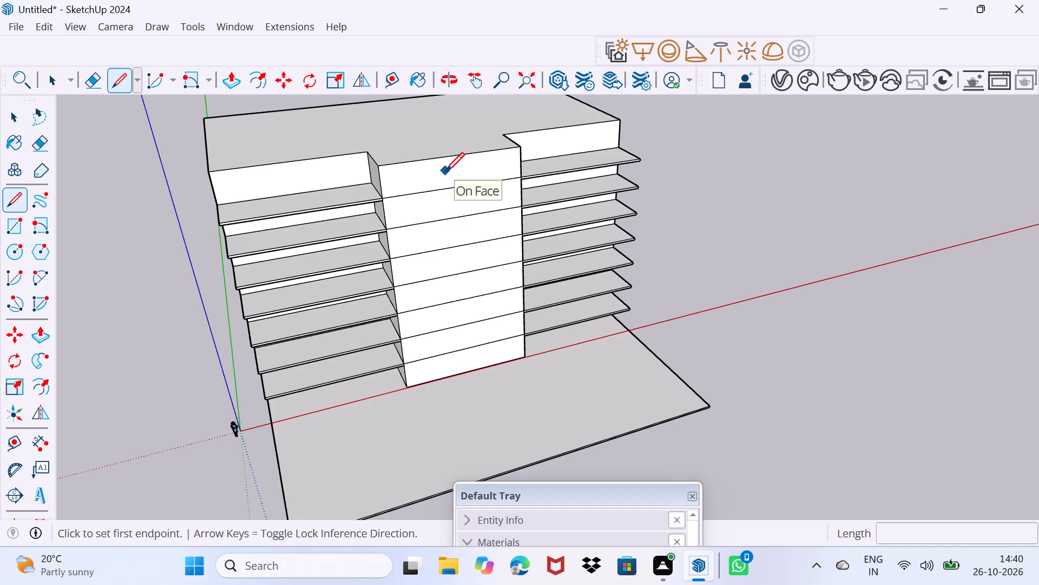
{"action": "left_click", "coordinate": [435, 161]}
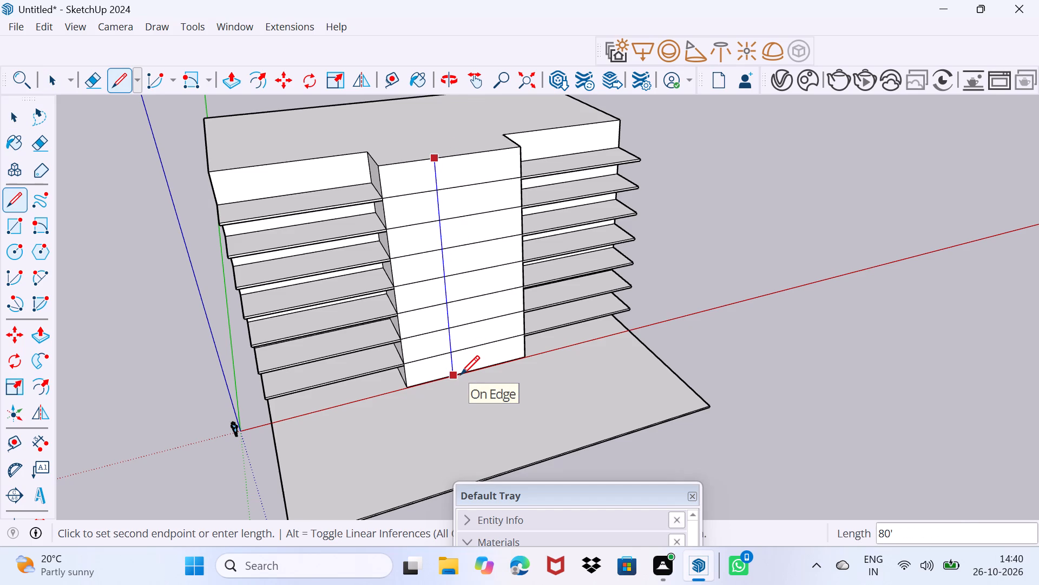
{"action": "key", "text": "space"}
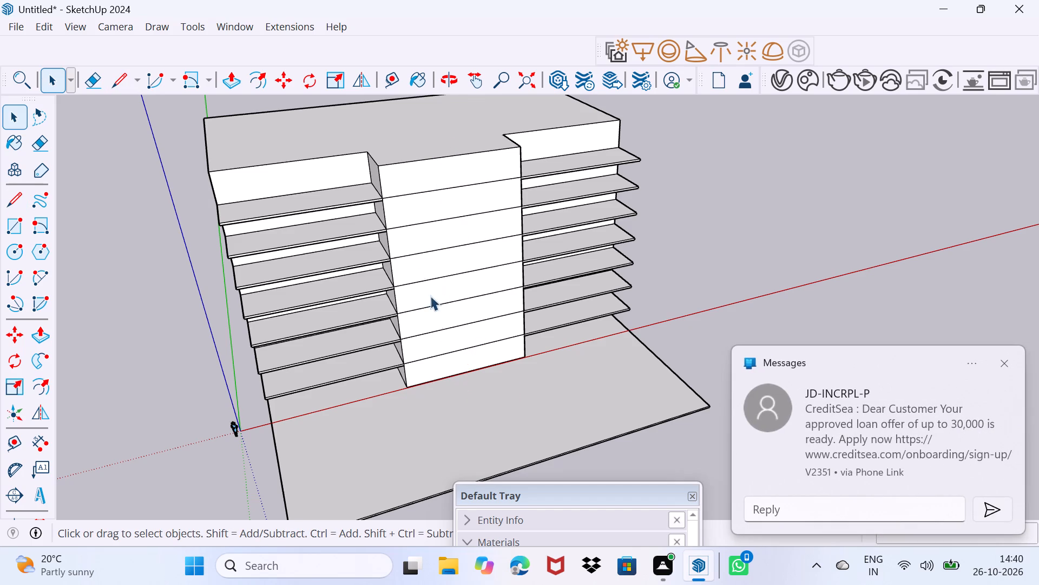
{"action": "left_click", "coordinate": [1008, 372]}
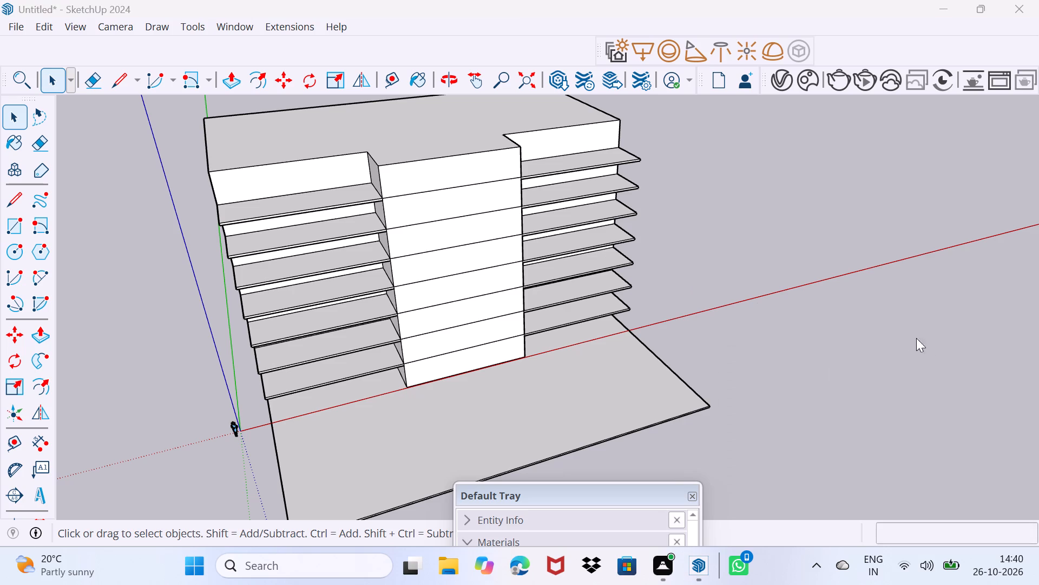
Draw two vertical 80' lines down the middle bay's front, from roof edge to base, outlining a narrow central strip.
{"action": "key", "text": "l"}
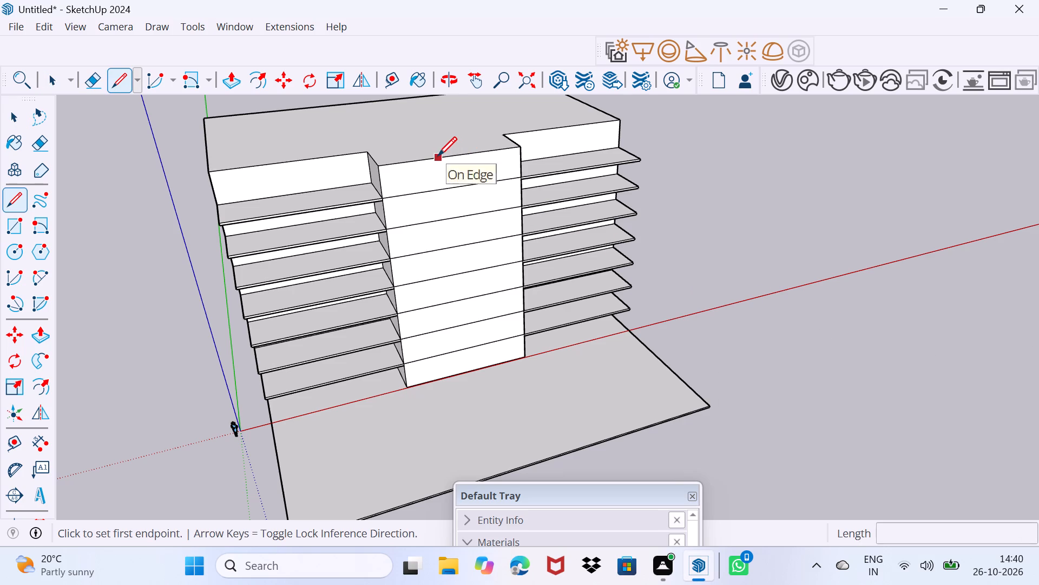
{"action": "left_click", "coordinate": [438, 155]}
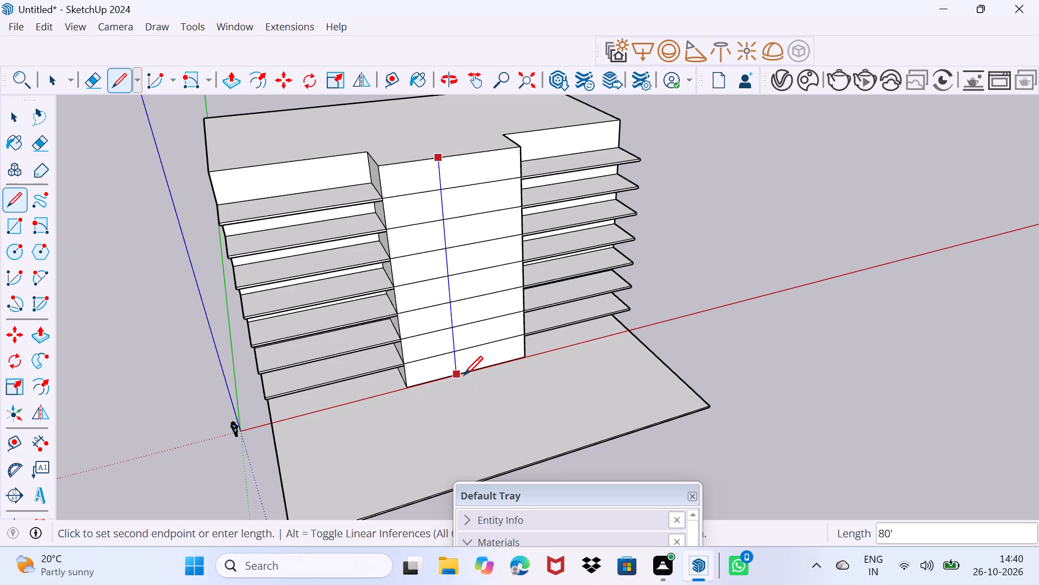
{"action": "left_click", "coordinate": [464, 375]}
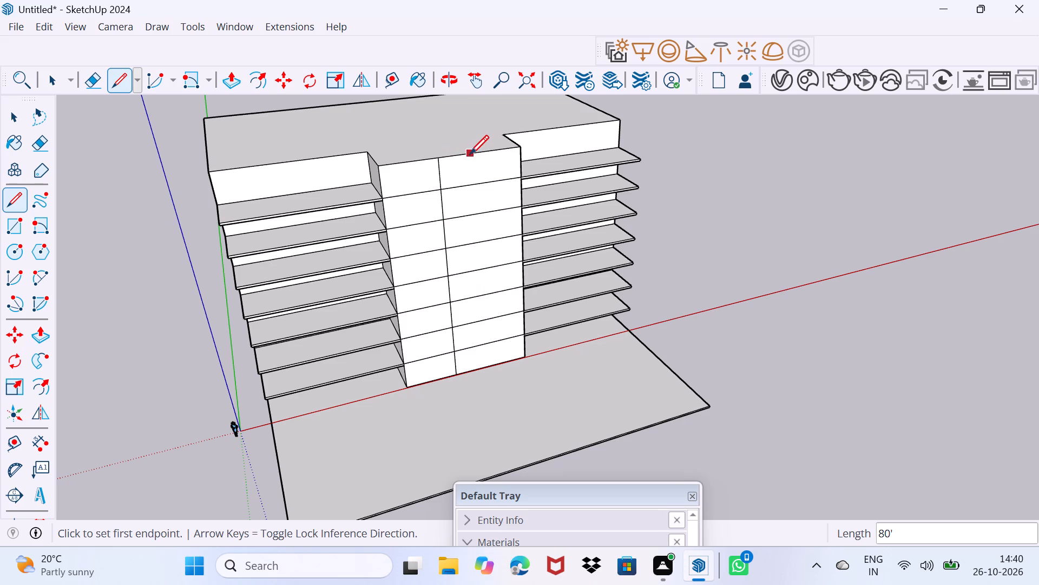
{"action": "left_click", "coordinate": [468, 154]}
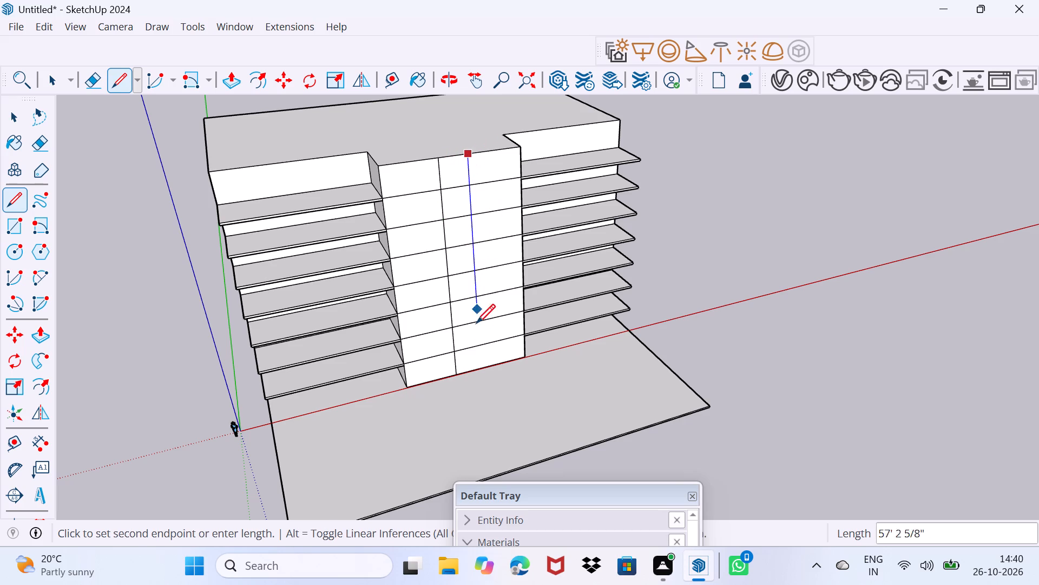
{"action": "left_click", "coordinate": [482, 369]}
{"action": "key", "text": "space"}
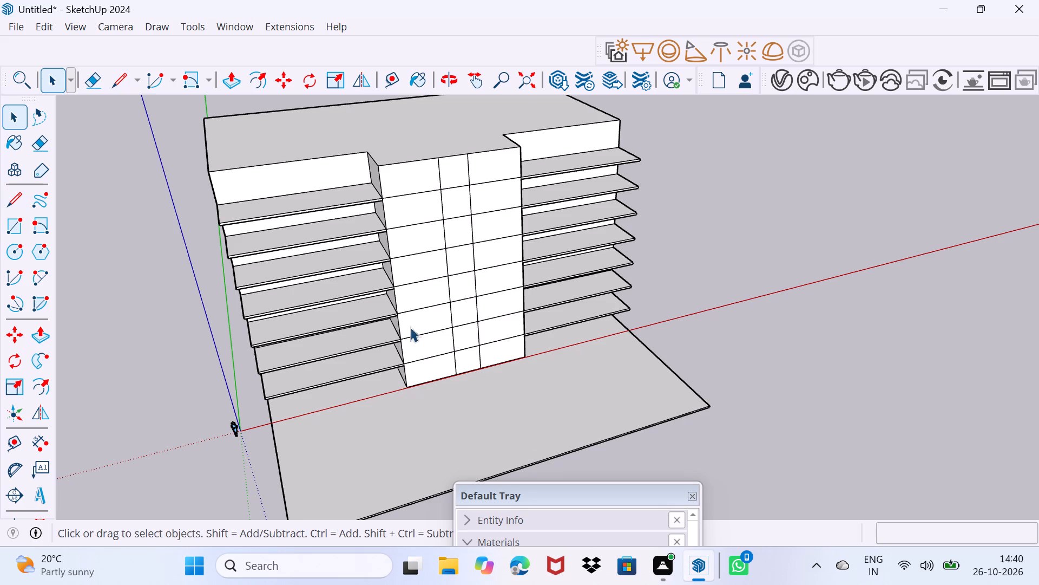
Erase the horizontal storey lines between the two vertical lines on the middle bay's front.
{"action": "key", "text": "e"}
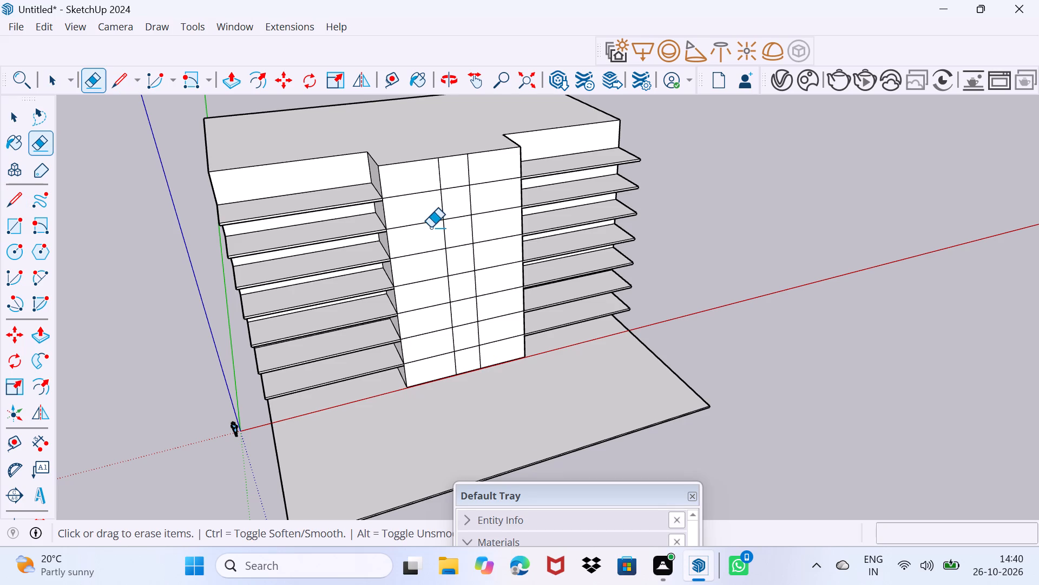
{"action": "left_click_drag", "start_coordinate": [452, 186], "coordinate": [461, 284]}
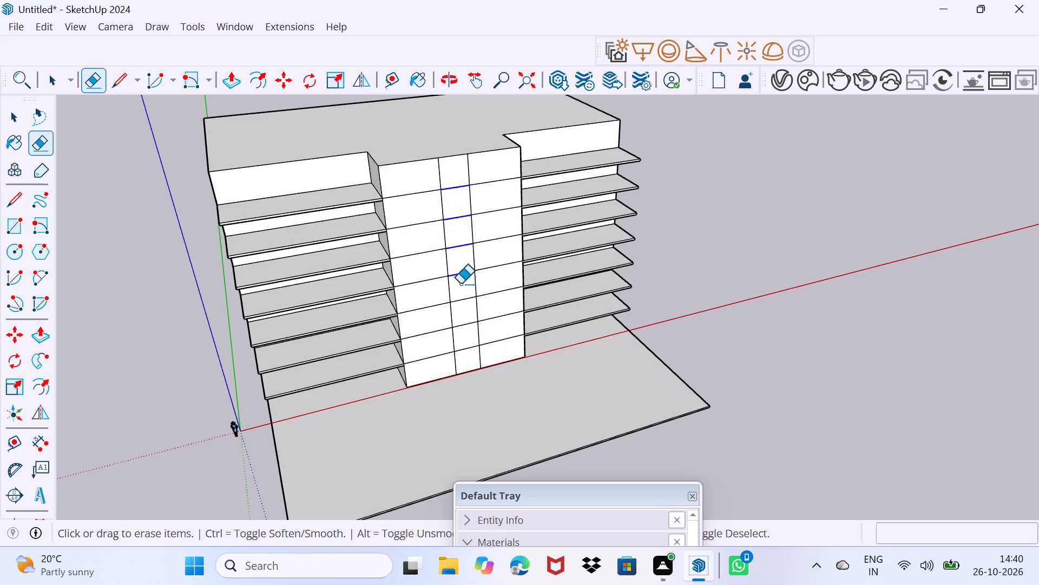
{"action": "left_click_drag", "start_coordinate": [461, 284], "coordinate": [468, 364]}
{"action": "key", "text": "space"}
Examine the whole building from both sides, with the plain vertical strip on the middle bay.
{"action": "scroll", "coordinate": [468, 370], "scroll_direction": "down", "scroll_amount": 2}
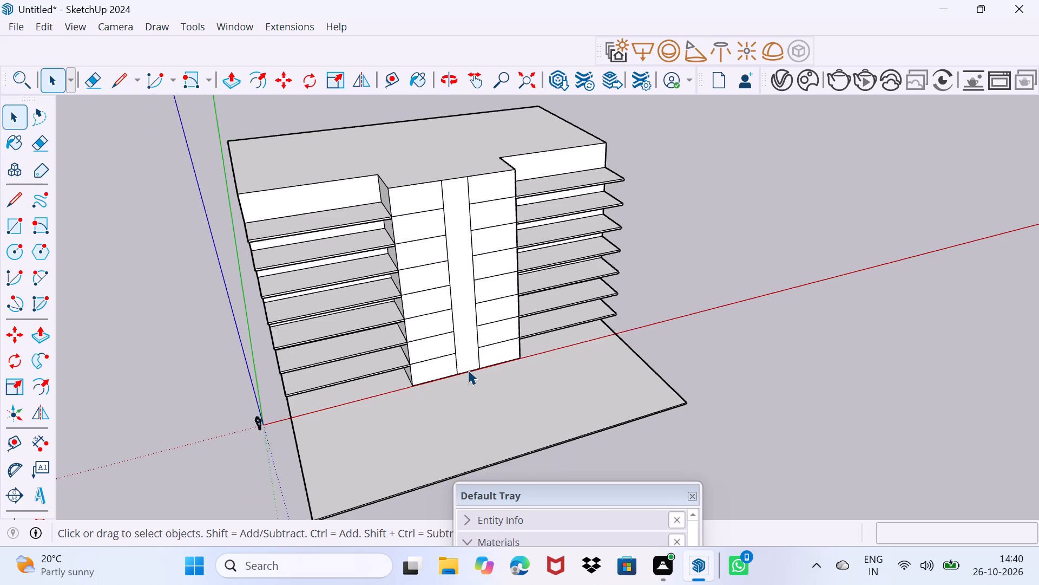
{"action": "scroll", "coordinate": [468, 370], "scroll_direction": "down", "scroll_amount": 1}
{"action": "middle_click_drag", "start_coordinate": [468, 370], "coordinate": [443, 270]}
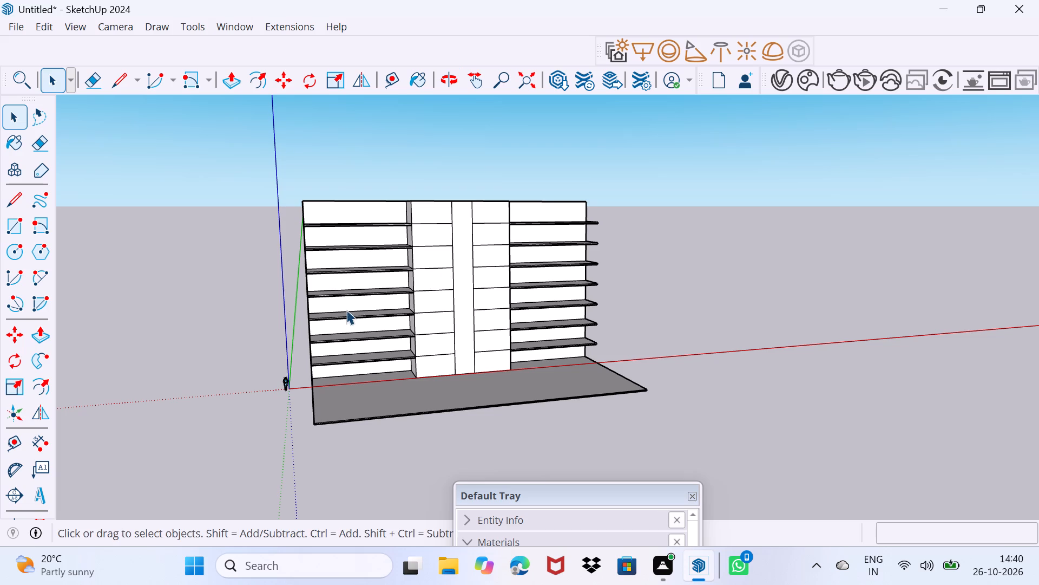
{"action": "middle_click_drag", "start_coordinate": [343, 312], "coordinate": [508, 284]}
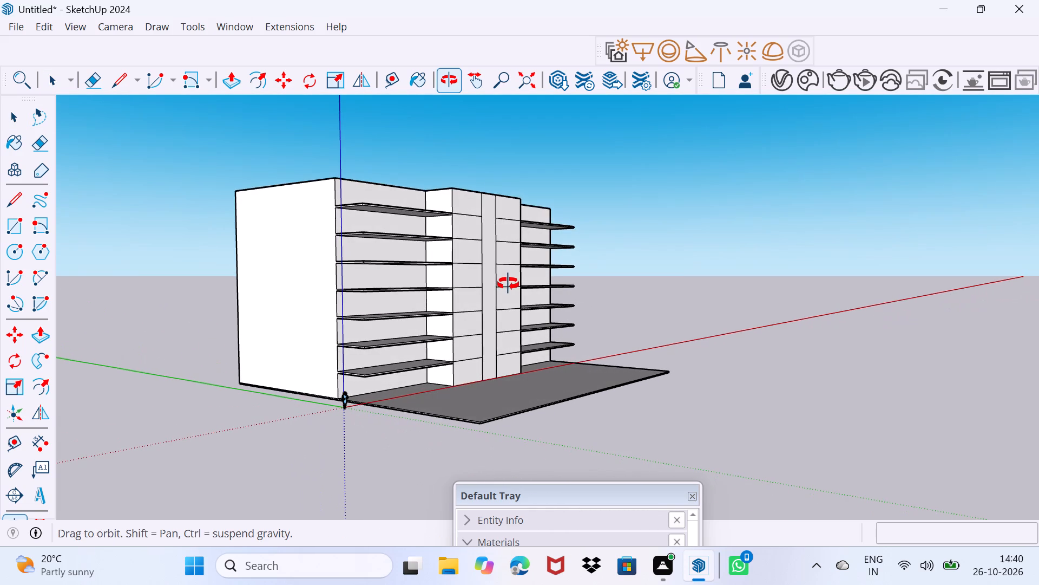
{"action": "middle_click_drag", "start_coordinate": [508, 284], "coordinate": [162, 288]}
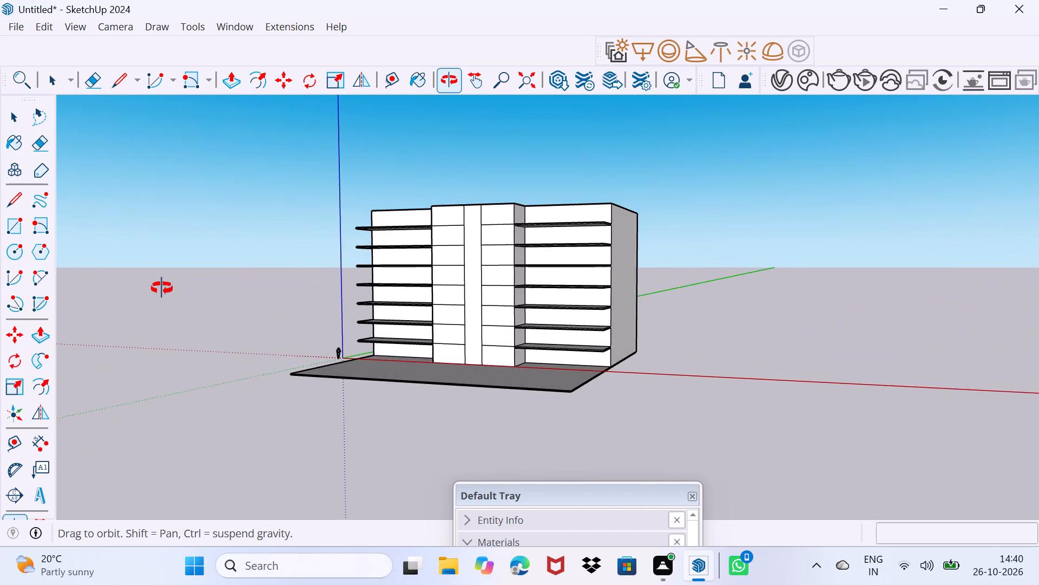
{"action": "middle_click_drag", "start_coordinate": [162, 288], "coordinate": [277, 302]}
Copy the front and free side edges of the top floor slab, in the outer bay nearest the origin, inward by 6".
{"action": "middle_click_drag", "start_coordinate": [200, 277], "coordinate": [352, 458]}
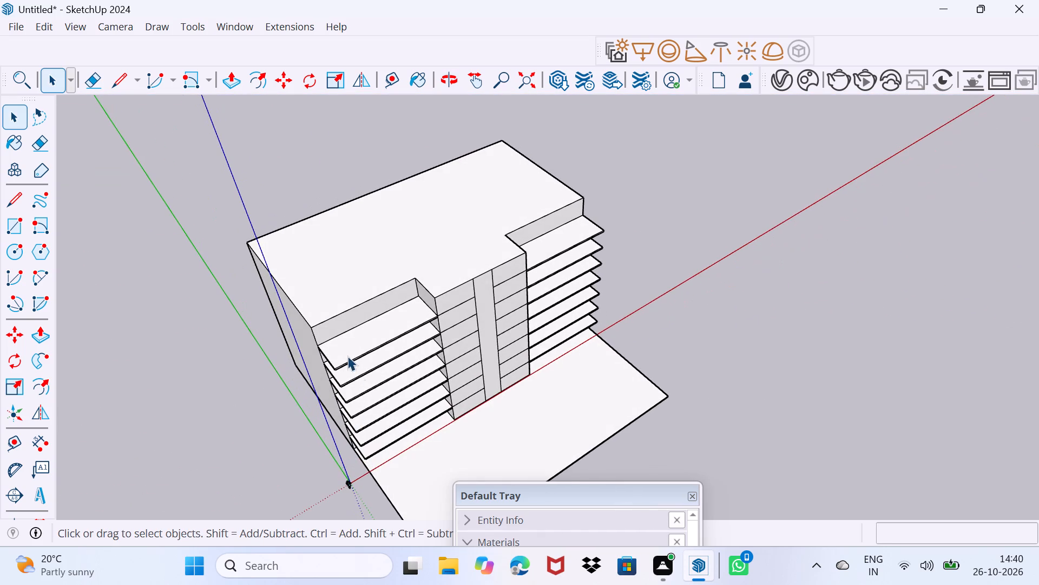
{"action": "scroll", "coordinate": [345, 350], "scroll_direction": "up", "scroll_amount": 9}
{"action": "middle_click_drag", "start_coordinate": [335, 385], "coordinate": [490, 345]}
{"action": "scroll", "coordinate": [509, 369], "scroll_direction": "up", "scroll_amount": 6}
{"action": "left_click", "coordinate": [509, 382]}
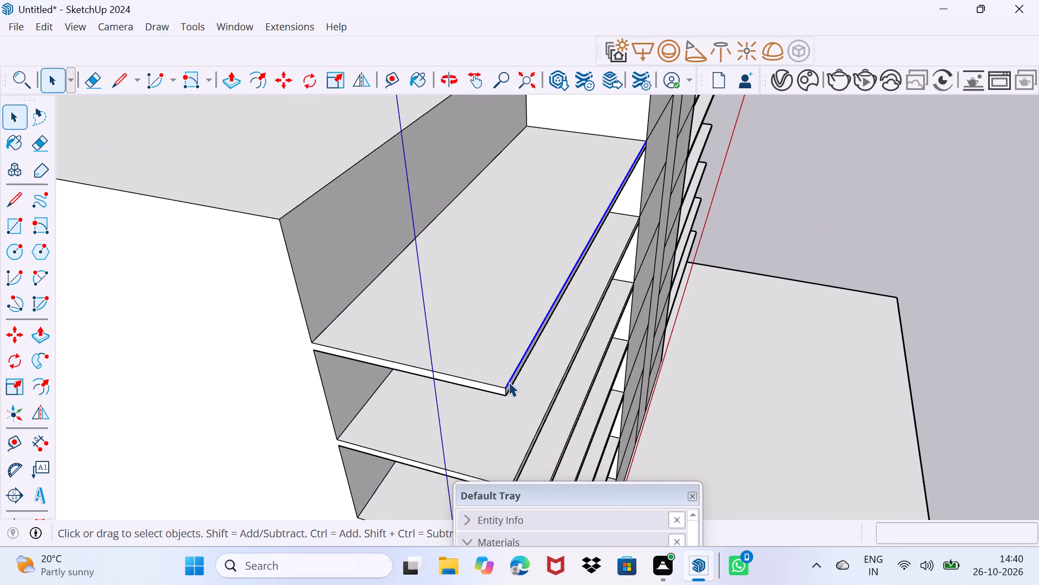
{"action": "key", "text": "m"}
{"action": "left_click", "coordinate": [502, 390]}
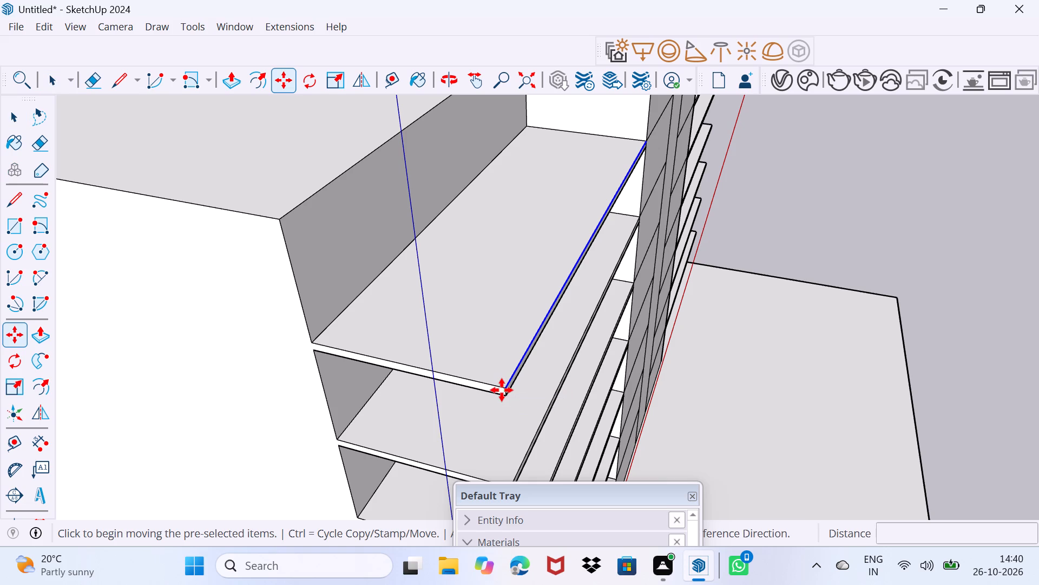
{"action": "type", "text": "6\""}
{"action": "key", "text": "Return"}
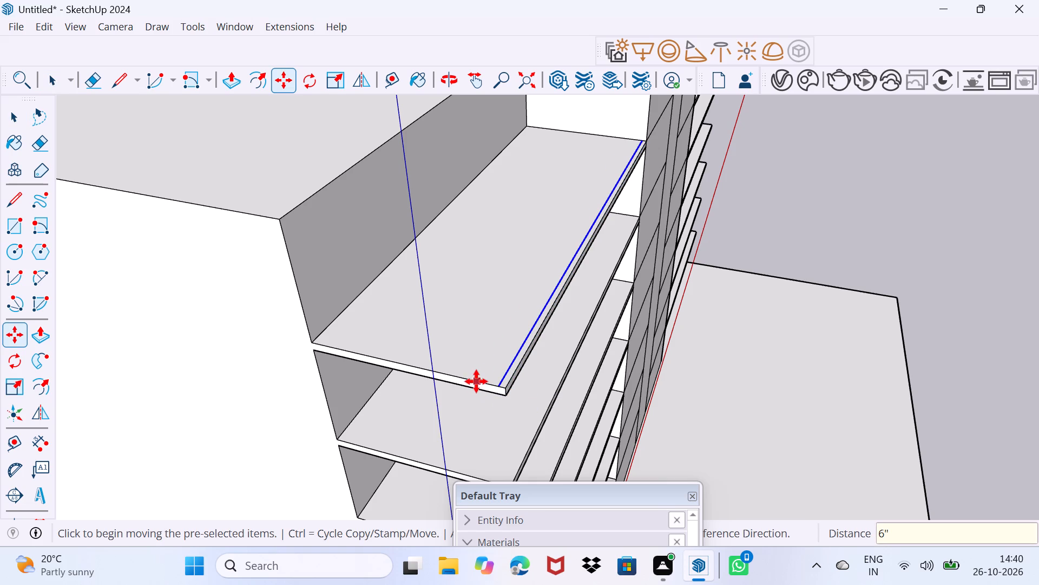
{"action": "key", "text": "Escape"}
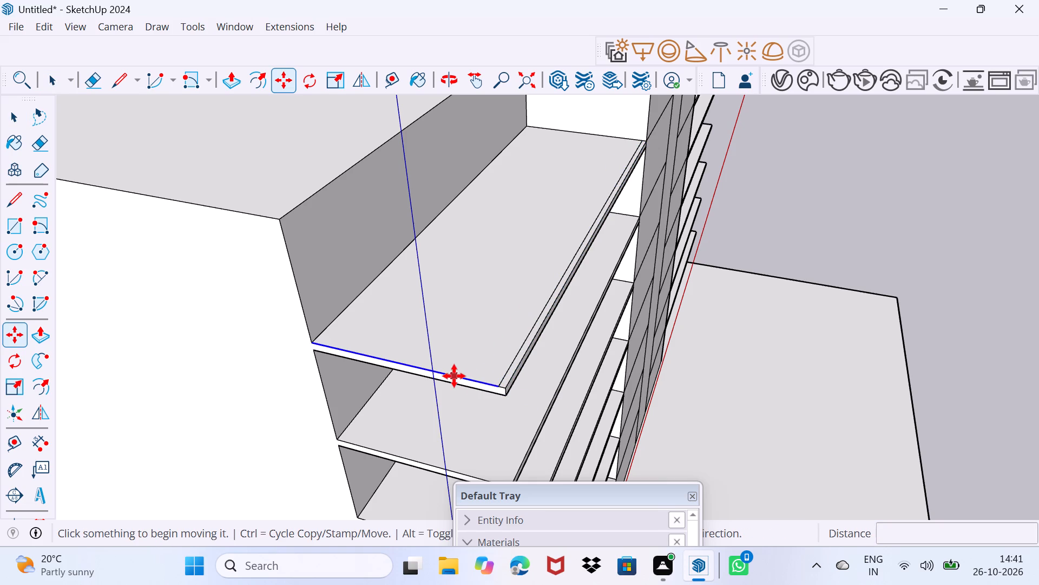
{"action": "left_click", "coordinate": [454, 376]}
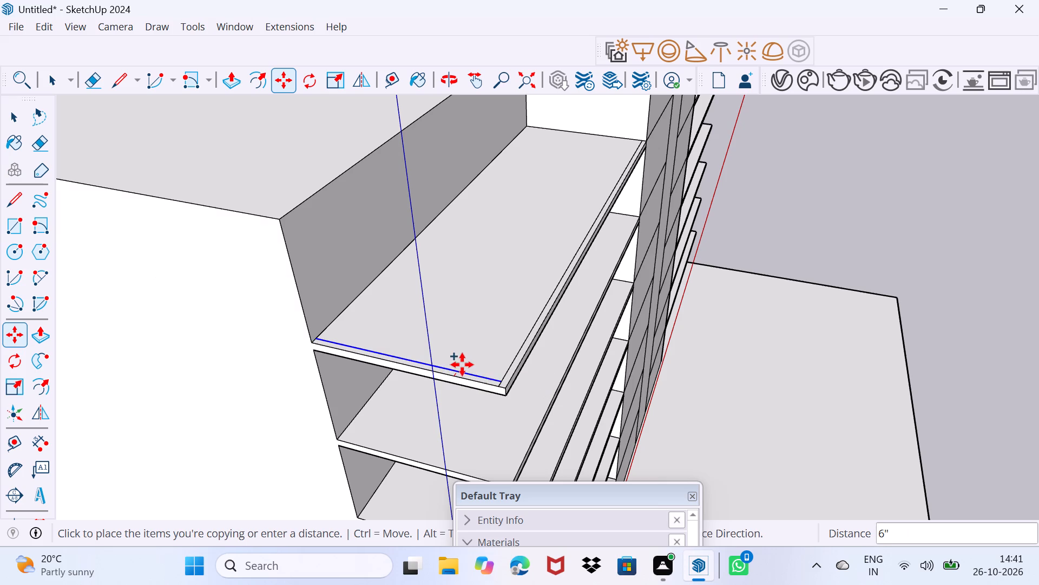
{"action": "type", "text": "6\""}
{"action": "key", "text": "Return"}
{"action": "key", "text": "space"}
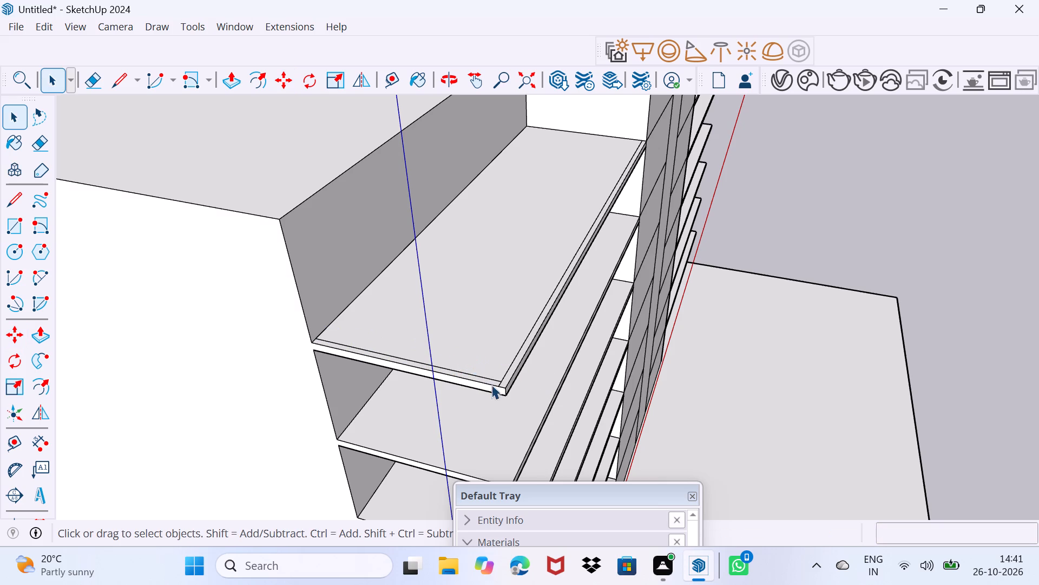
Erase the leftover line stub at the outer corner of the top slab's 6" border.
{"action": "scroll", "coordinate": [499, 389], "scroll_direction": "up", "scroll_amount": 4}
{"action": "key", "text": "e"}
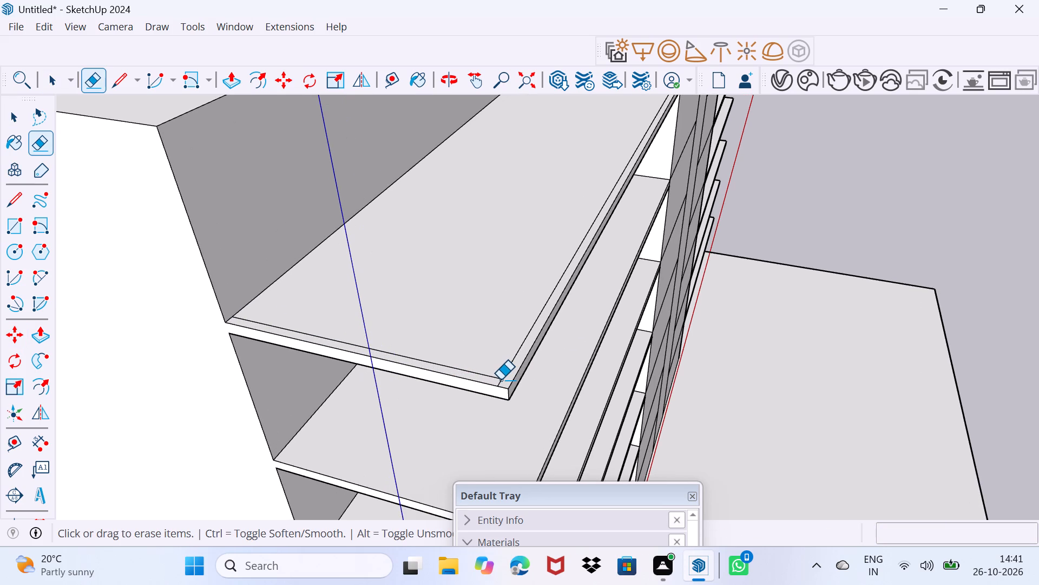
{"action": "left_click", "coordinate": [501, 380]}
{"action": "key", "text": "ctrl+z"}
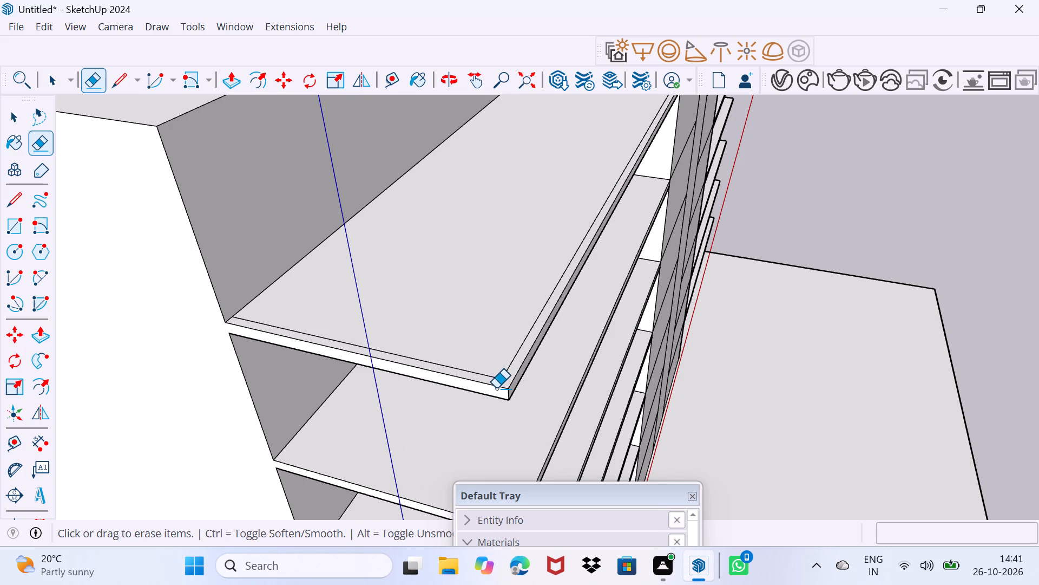
{"action": "scroll", "coordinate": [496, 388], "scroll_direction": "up", "scroll_amount": 9}
{"action": "left_click", "coordinate": [503, 377]}
Copy the front and free side edges of the second slab from the top, in the same outer bay, inward by 6".
{"action": "scroll", "coordinate": [507, 370], "scroll_direction": "down", "scroll_amount": 4}
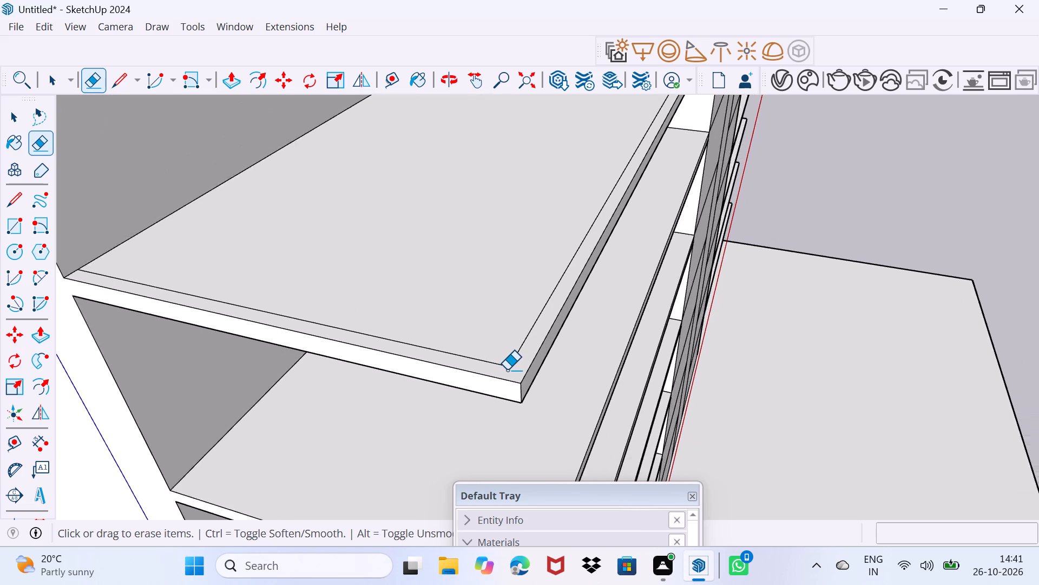
{"action": "scroll", "coordinate": [507, 370], "scroll_direction": "down", "scroll_amount": 9}
{"action": "middle_click_drag", "start_coordinate": [516, 387], "coordinate": [378, 350]}
{"action": "key", "text": "space"}
{"action": "scroll", "coordinate": [413, 428], "scroll_direction": "up", "scroll_amount": 3}
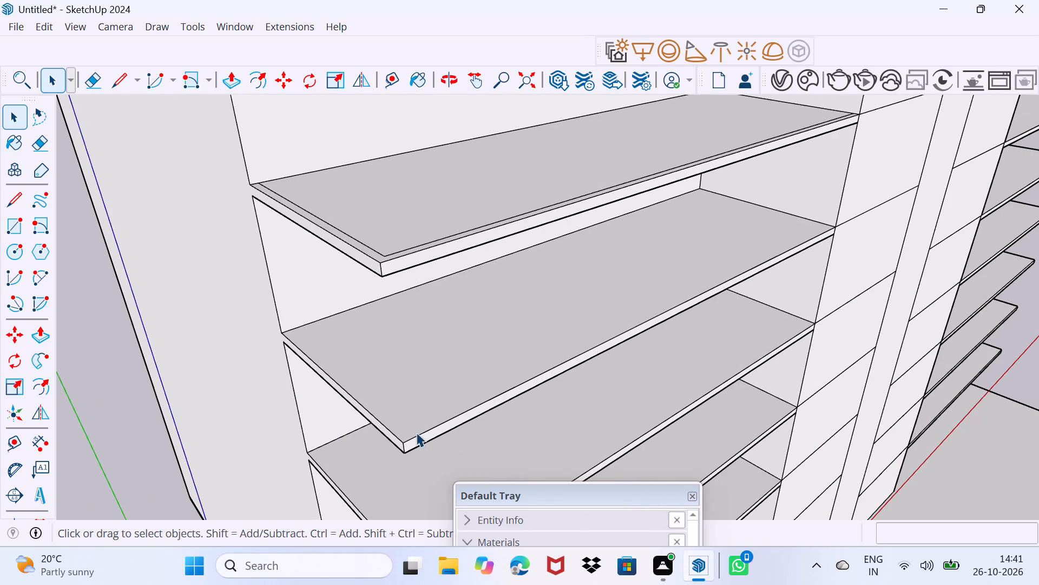
{"action": "left_click", "coordinate": [418, 433]}
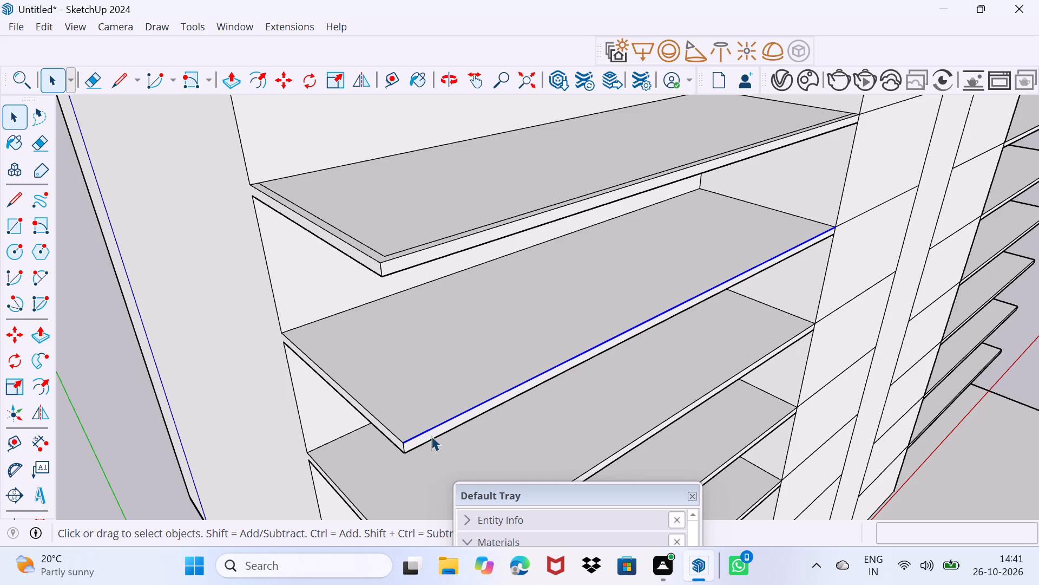
{"action": "key", "text": "m"}
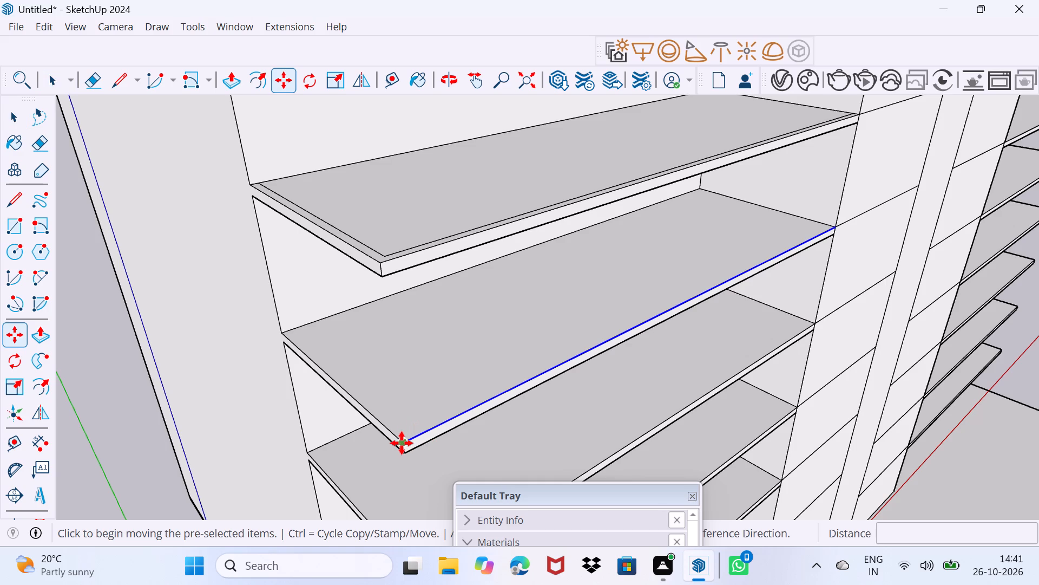
{"action": "left_click", "coordinate": [402, 443]}
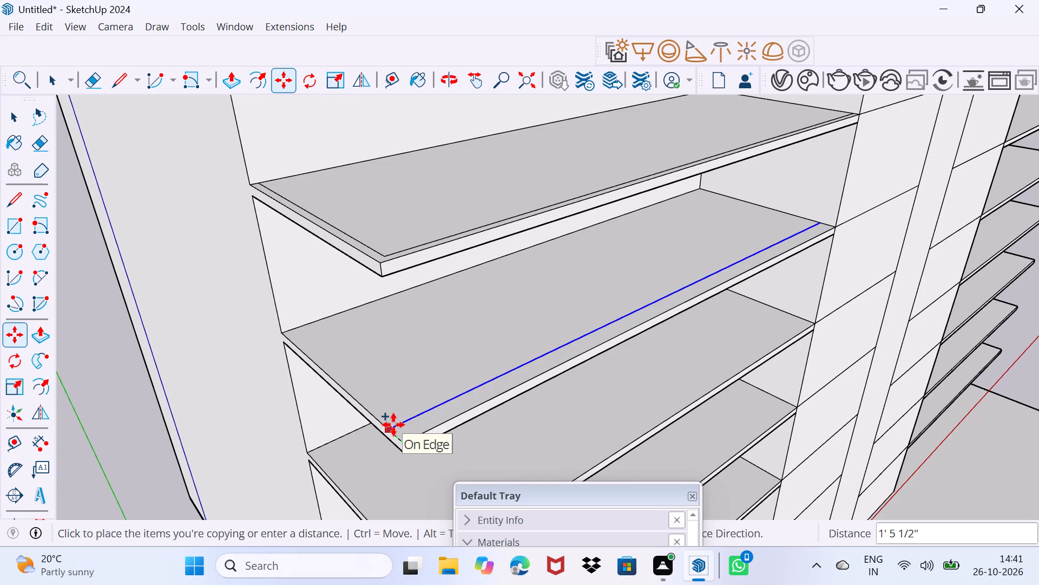
{"action": "type", "text": "6\""}
{"action": "key", "text": "Return"}
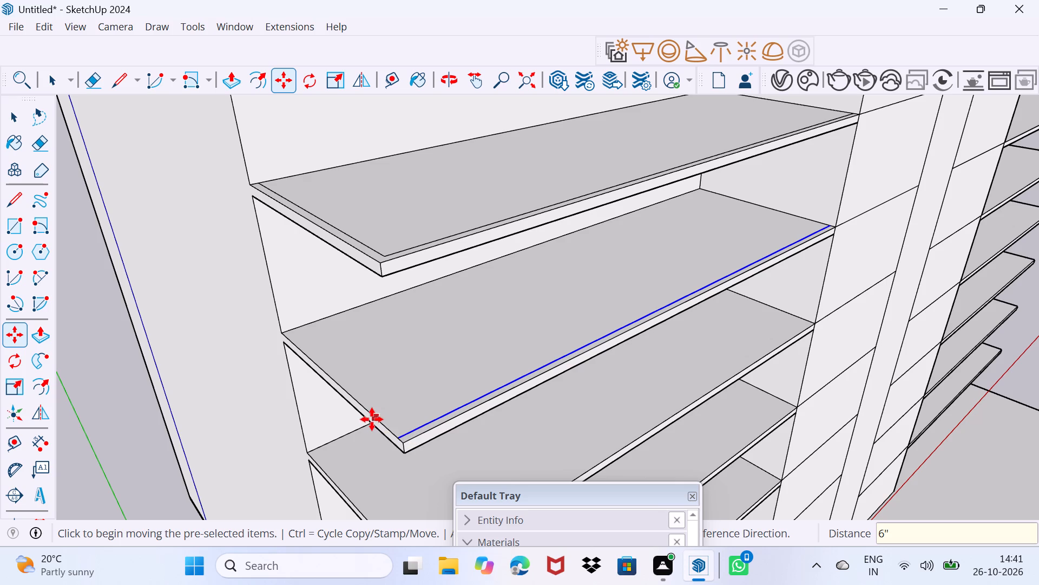
{"action": "key", "text": "Escape"}
{"action": "left_click", "coordinate": [371, 414]}
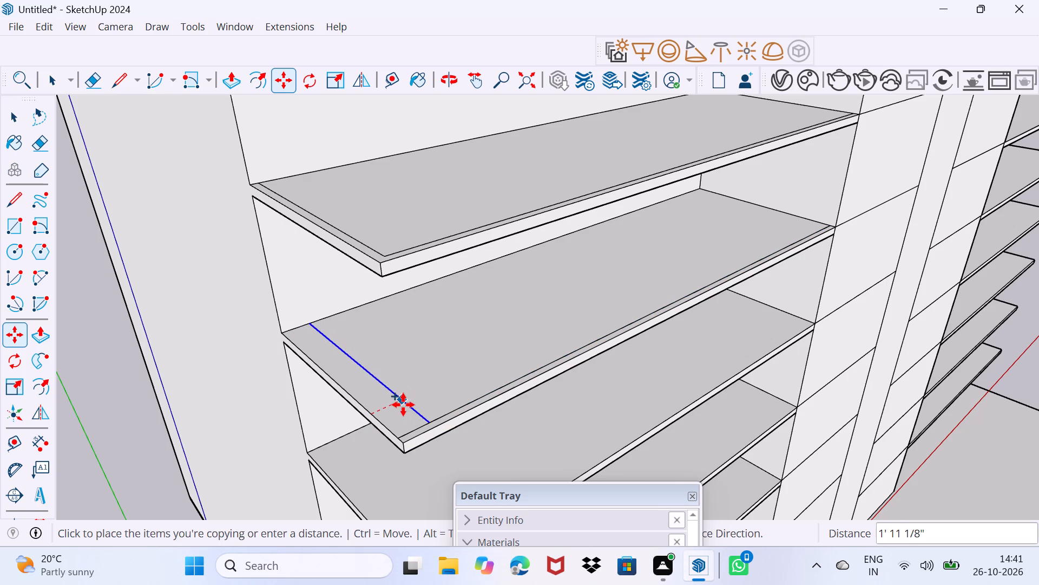
{"action": "type", "text": "6\""}
{"action": "key", "text": "Return"}
{"action": "scroll", "coordinate": [410, 431], "scroll_direction": "down", "scroll_amount": 1}
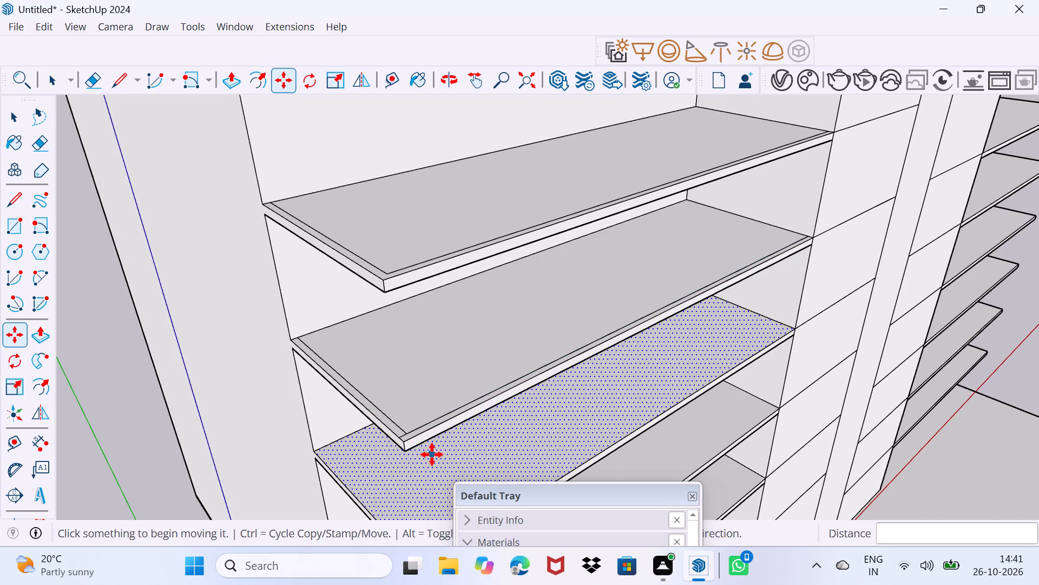
{"action": "key", "text": "Escape"}
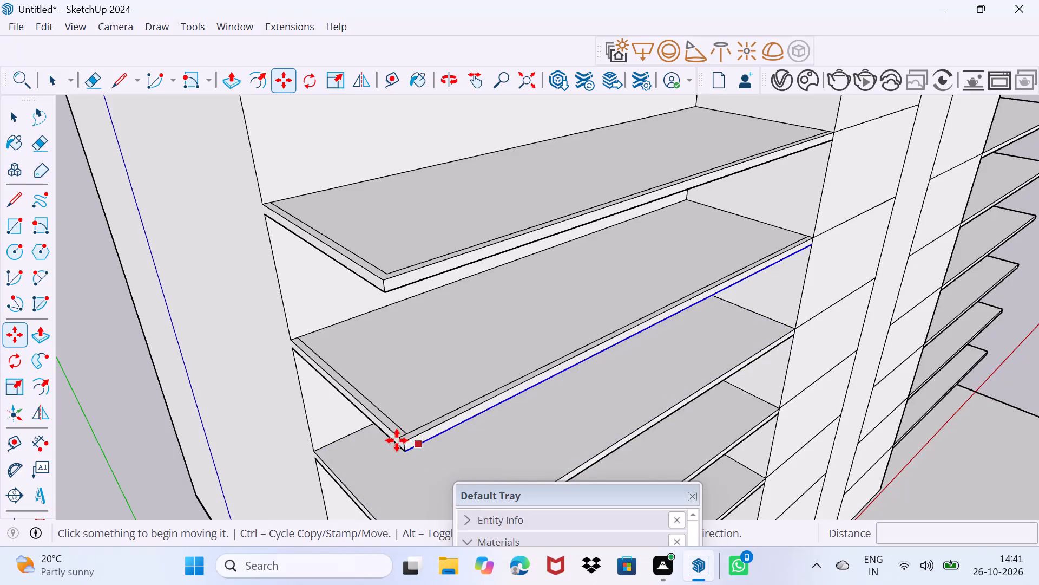
Erase the leftover line stub at the outer corner of the 6" border on the second slab from the top.
{"action": "middle_click_drag", "start_coordinate": [412, 443], "coordinate": [307, 224], "text": "shift"}
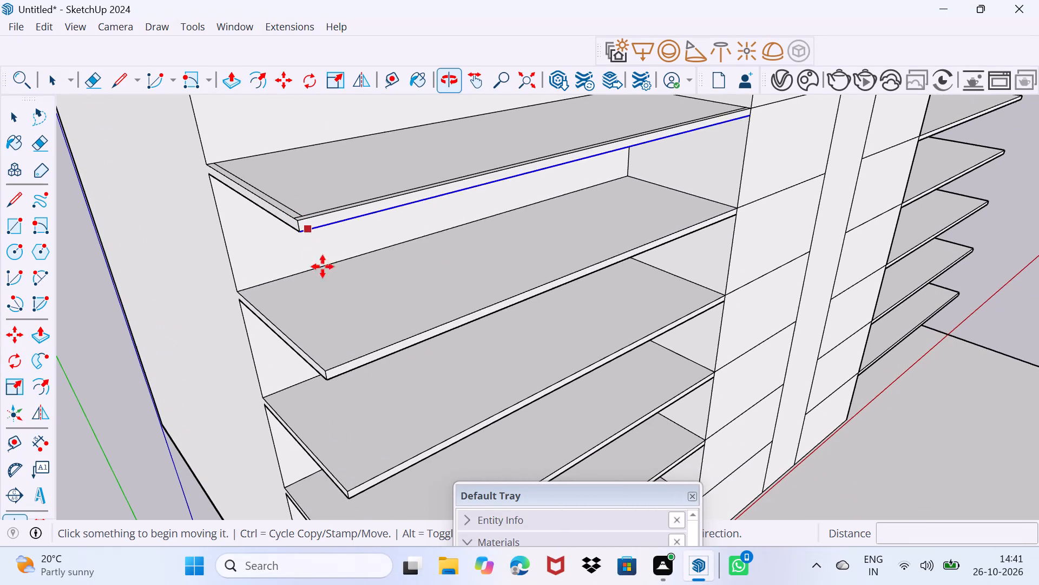
{"action": "scroll", "coordinate": [329, 370], "scroll_direction": "up", "scroll_amount": 1}
{"action": "key", "text": "space"}
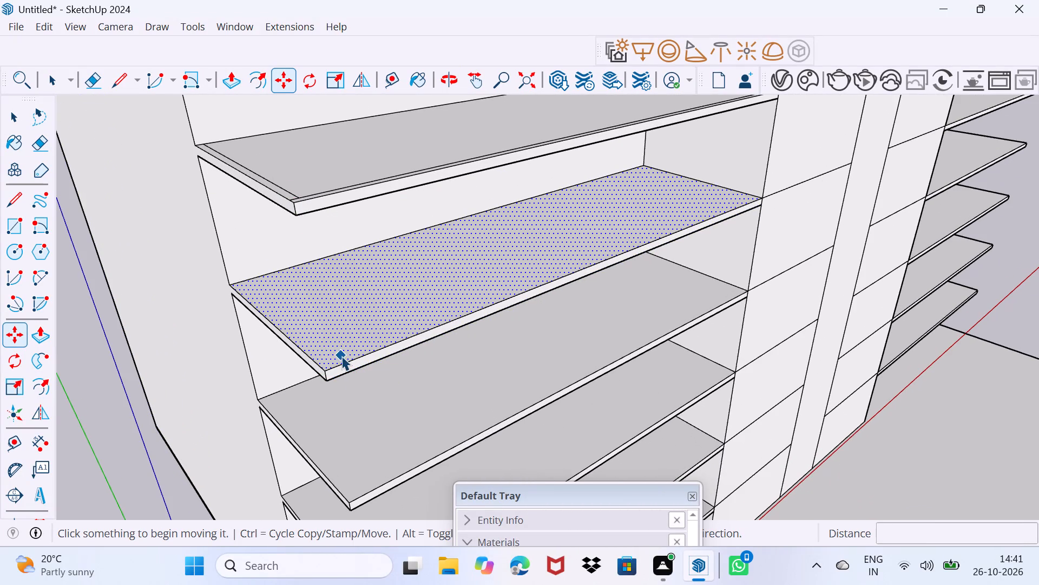
{"action": "middle_click_drag", "start_coordinate": [317, 352], "coordinate": [367, 428]}
{"action": "scroll", "coordinate": [348, 362], "scroll_direction": "up", "scroll_amount": 2}
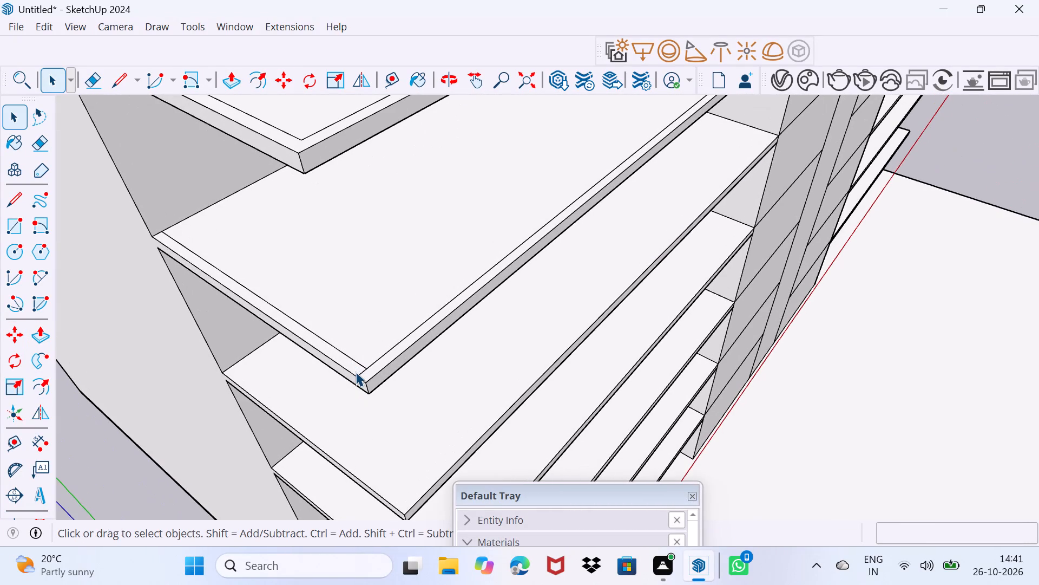
{"action": "scroll", "coordinate": [356, 372], "scroll_direction": "up", "scroll_amount": 3}
{"action": "key", "text": "e"}
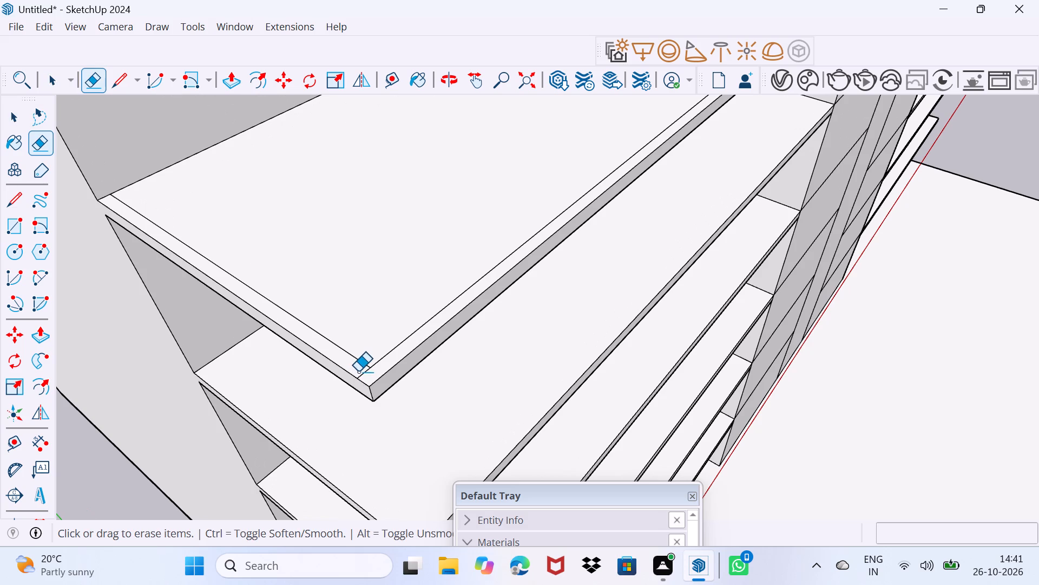
{"action": "left_click", "coordinate": [358, 374]}
Push/Pull the second slab's L-shaped border up about 6 11/16" and a further 5 1/2", as two stacked sections.
{"action": "scroll", "coordinate": [367, 368], "scroll_direction": "down", "scroll_amount": 3}
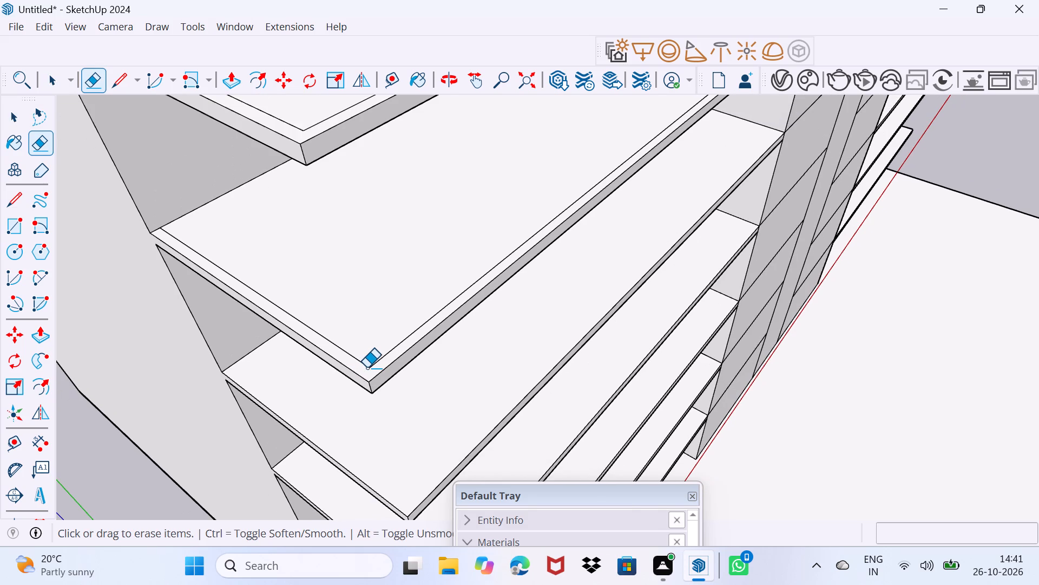
{"action": "scroll", "coordinate": [367, 368], "scroll_direction": "down", "scroll_amount": 1}
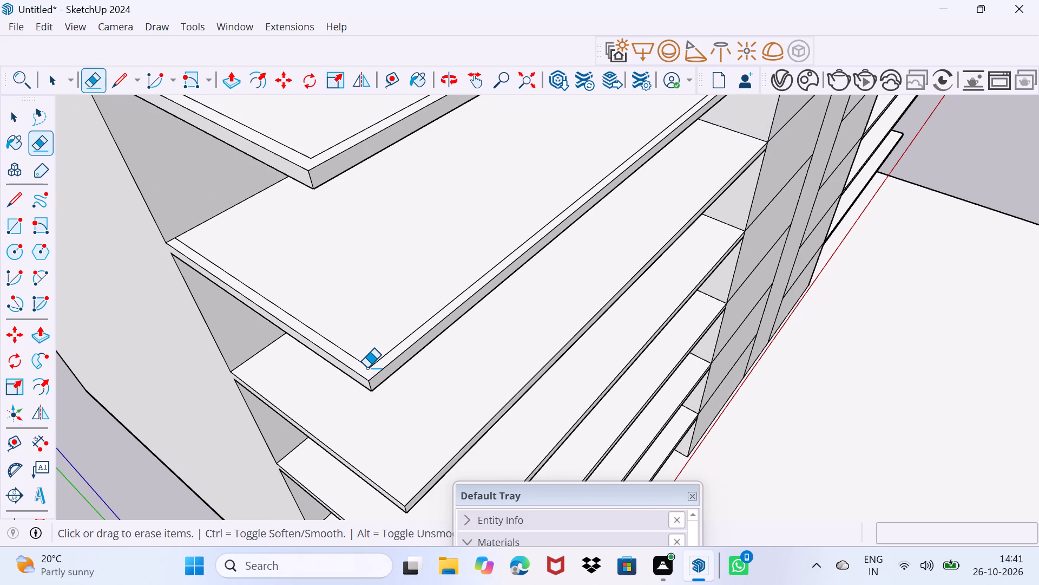
{"action": "key", "text": "space"}
{"action": "type", "text": "P"}
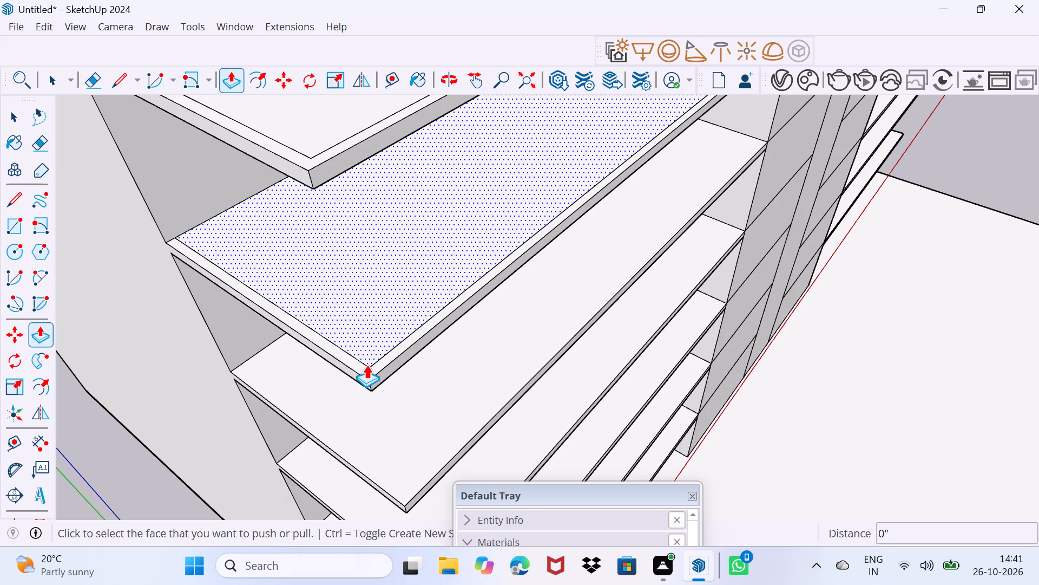
{"action": "left_click", "coordinate": [366, 370]}
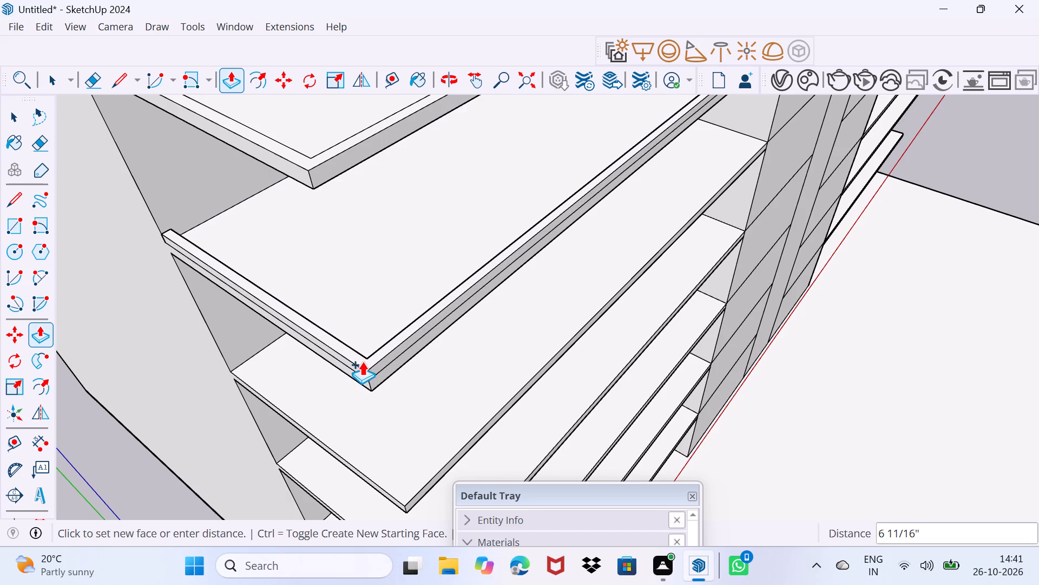
{"action": "left_click", "coordinate": [362, 361]}
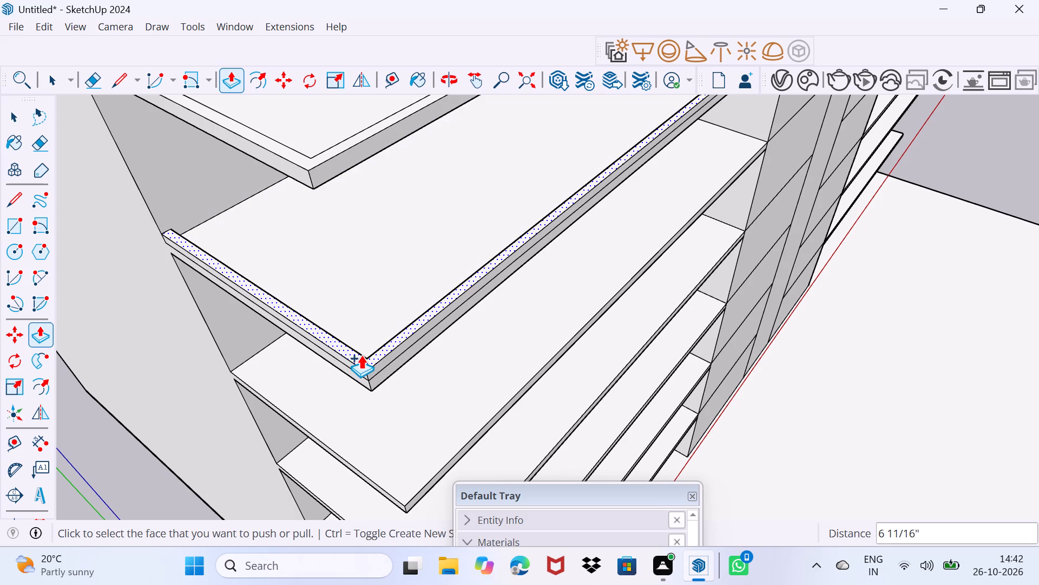
{"action": "left_click", "coordinate": [361, 356]}
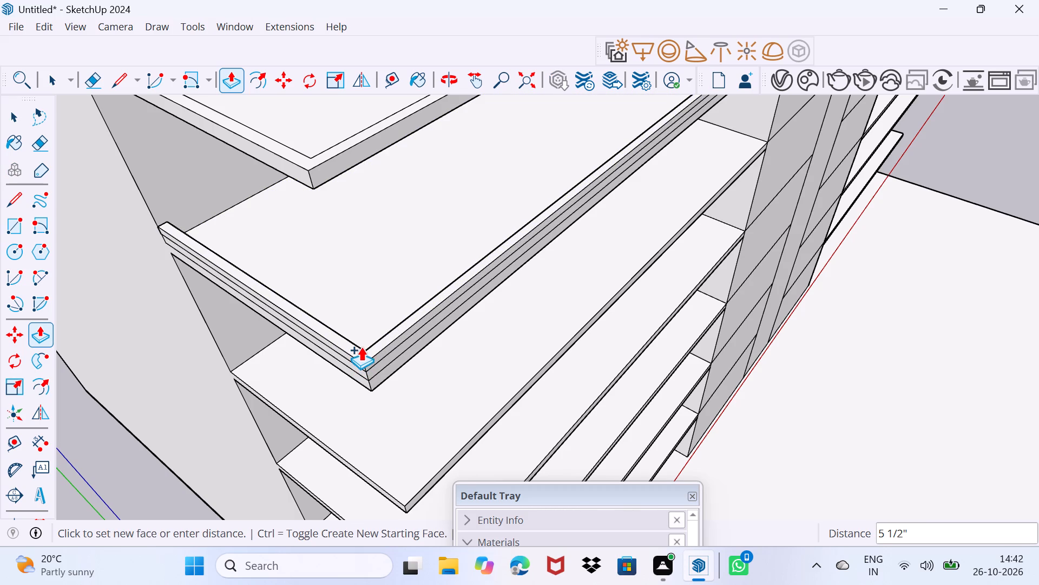
{"action": "left_click", "coordinate": [361, 347]}
Erase the lowest seam line on the front and side faces between the second slab and its raised border.
{"action": "scroll", "coordinate": [373, 369], "scroll_direction": "up", "scroll_amount": 3}
{"action": "middle_click_drag", "start_coordinate": [373, 369], "coordinate": [301, 325]}
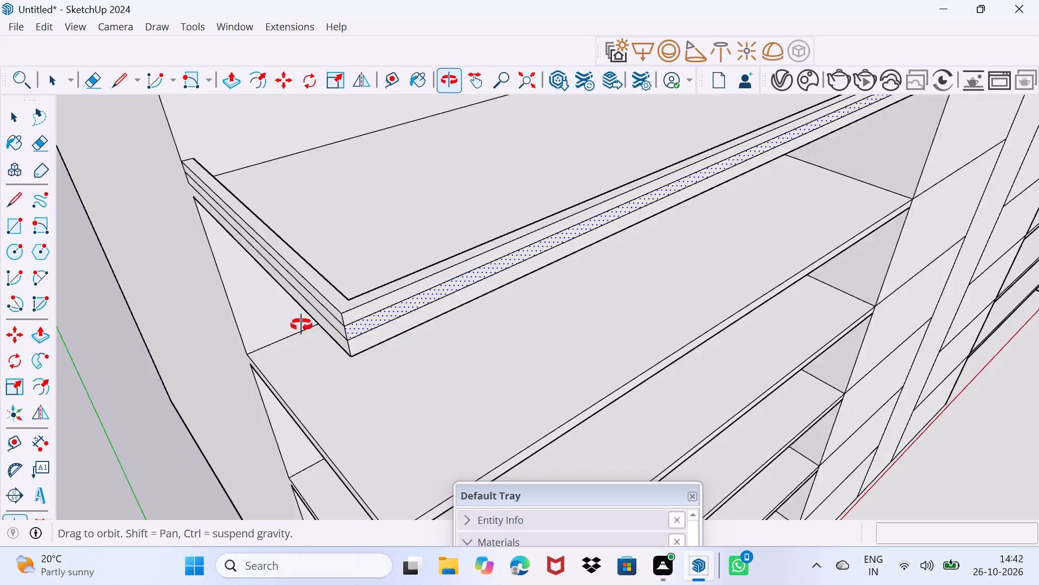
{"action": "middle_click_drag", "start_coordinate": [301, 325], "coordinate": [297, 323]}
{"action": "scroll", "coordinate": [367, 329], "scroll_direction": "up", "scroll_amount": 2}
{"action": "key", "text": "space"}
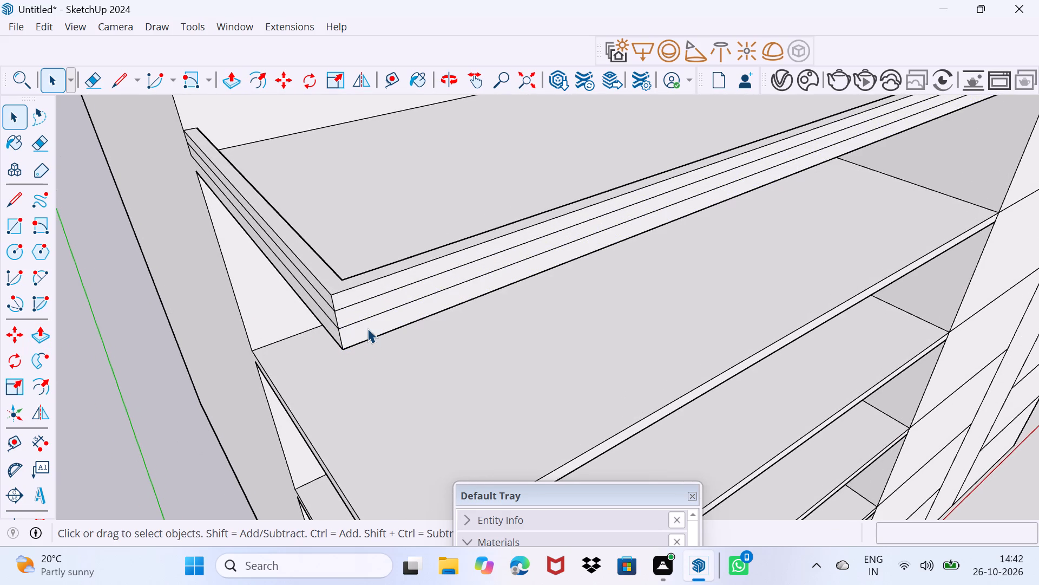
{"action": "type", "text": "W"}
{"action": "key", "text": "e"}
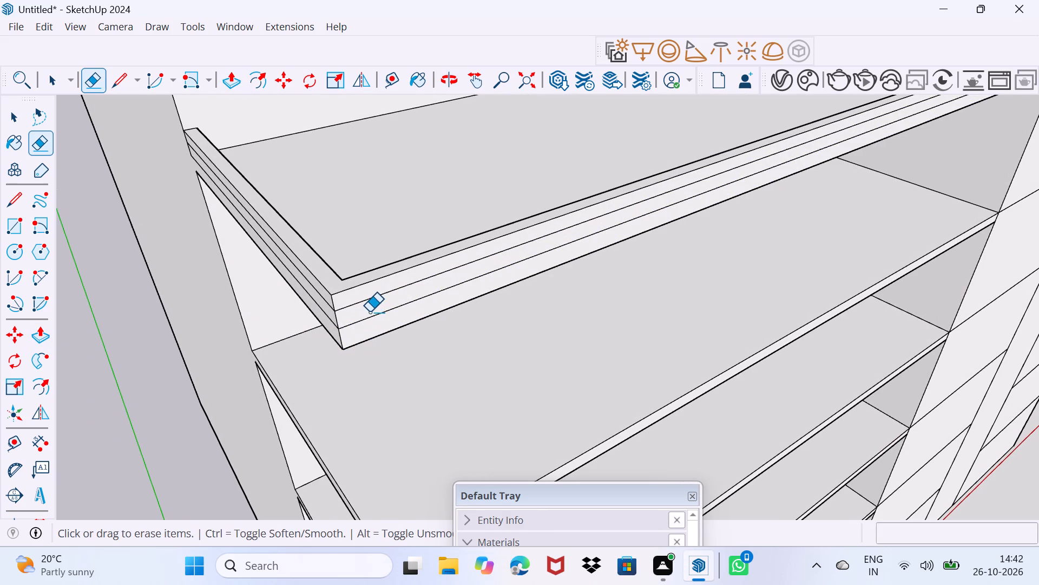
{"action": "left_click_drag", "start_coordinate": [370, 313], "coordinate": [372, 324]}
{"action": "middle_click_drag", "start_coordinate": [312, 324], "coordinate": [377, 309]}
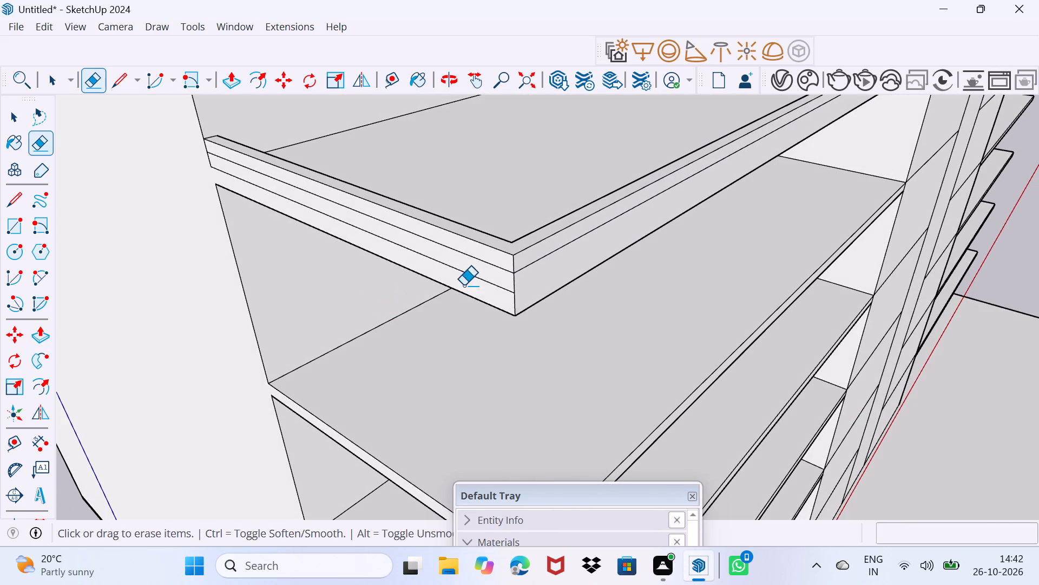
{"action": "left_click", "coordinate": [477, 278]}
{"action": "key", "text": "space"}
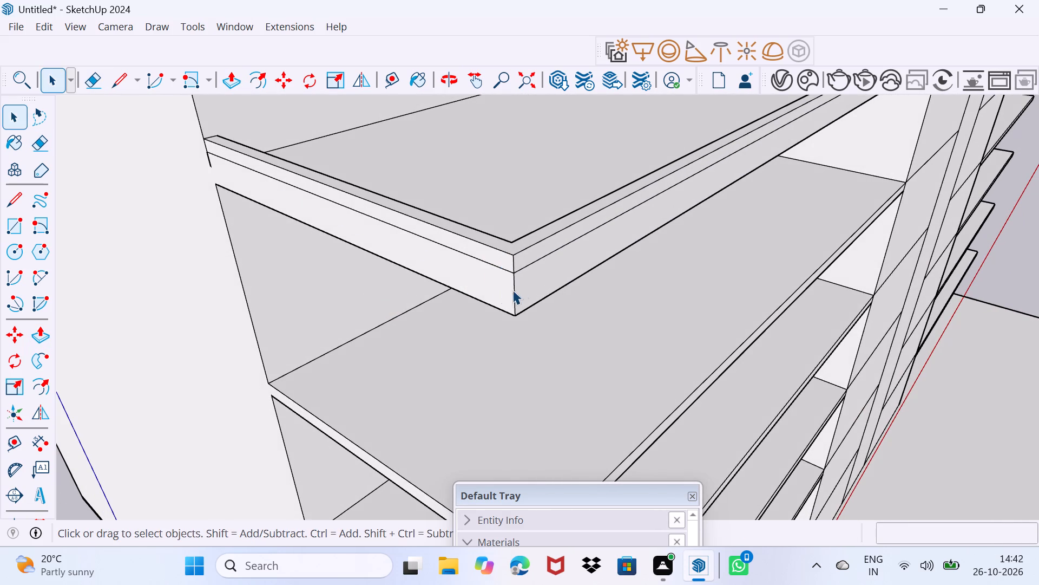
Push the top face of the second slab's raised border down about 2 3/16".
{"action": "middle_click_drag", "start_coordinate": [512, 287], "coordinate": [476, 292]}
{"action": "scroll", "coordinate": [485, 249], "scroll_direction": "up", "scroll_amount": 2}
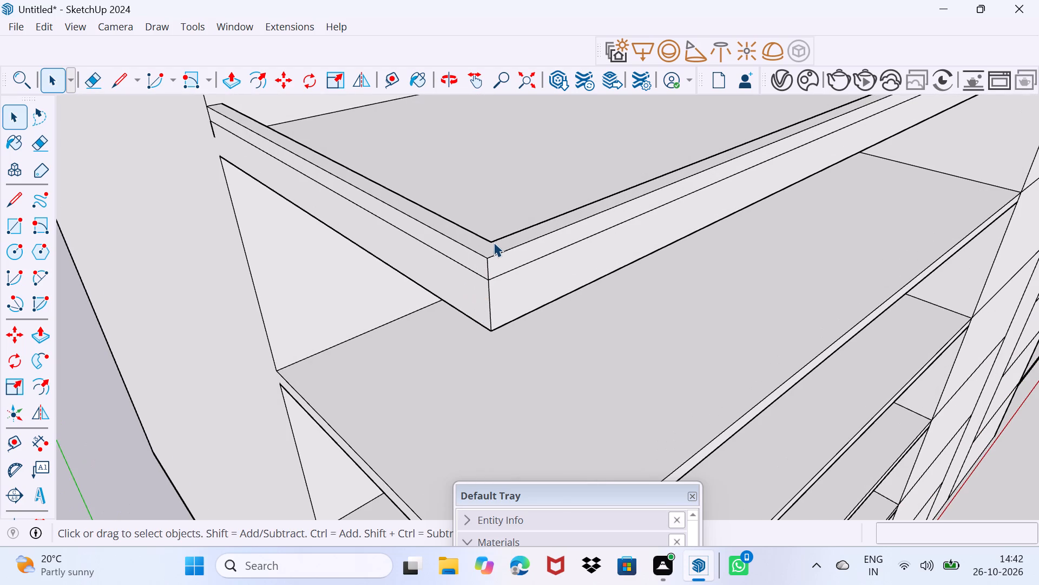
{"action": "left_click", "coordinate": [494, 242]}
{"action": "left_click", "coordinate": [484, 248]}
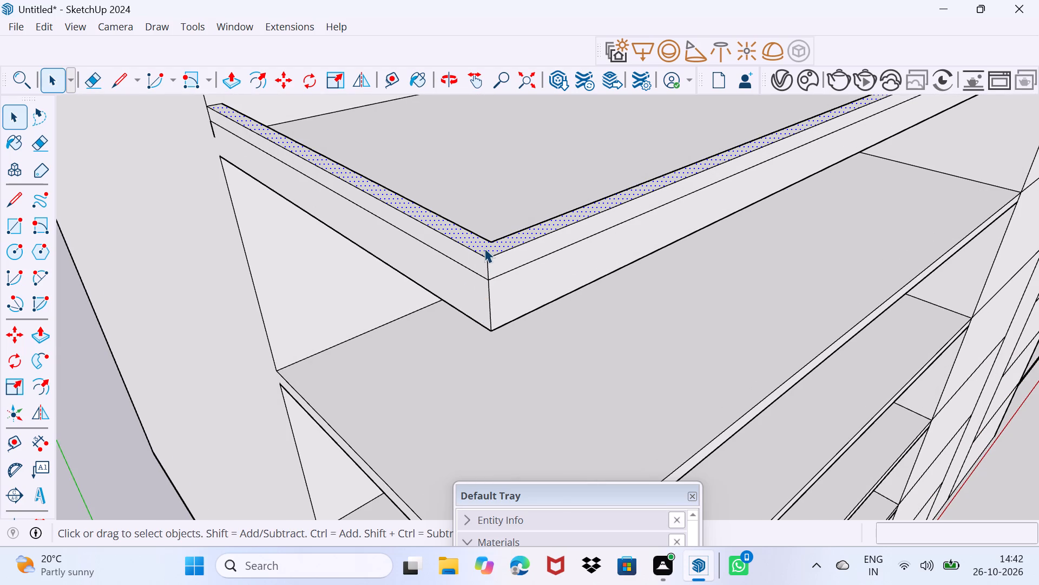
{"action": "key", "text": "p"}
{"action": "left_click", "coordinate": [484, 248]}
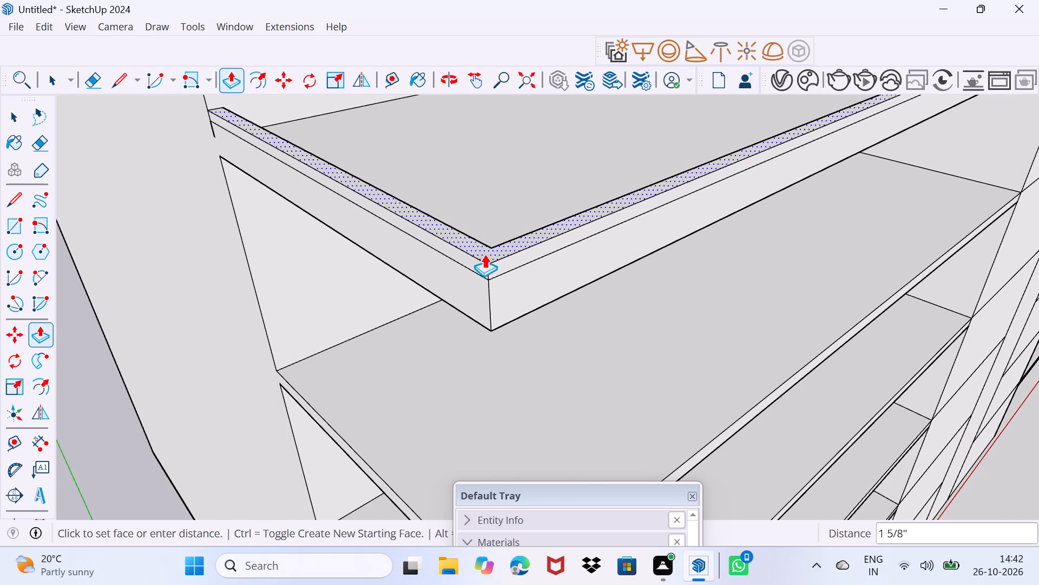
{"action": "left_click", "coordinate": [484, 256]}
{"action": "key", "text": "space"}
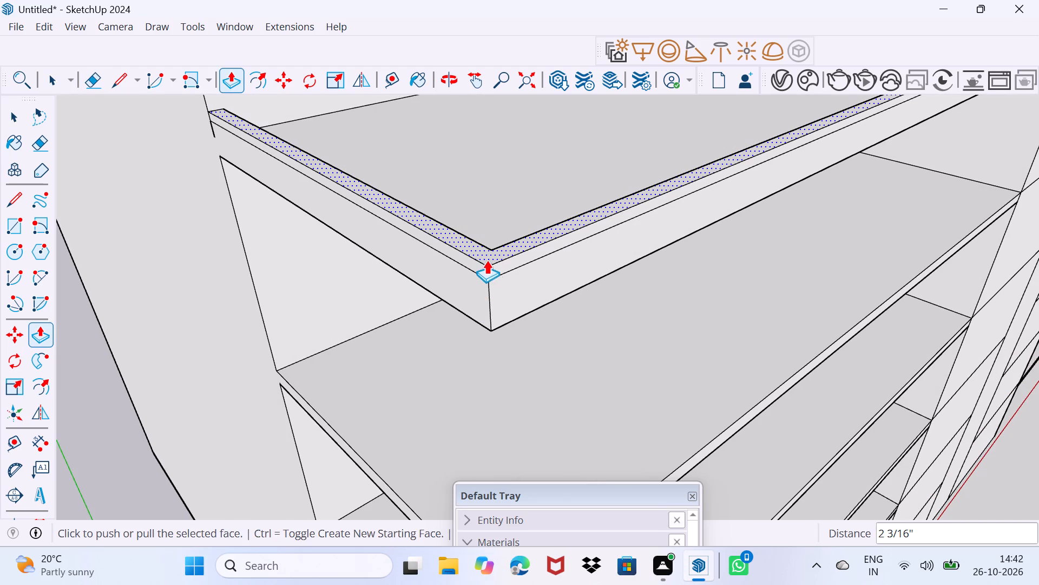
Pull the narrow upper strips on the front and side of the second slab's raised border outward by 0.6".
{"action": "left_click", "coordinate": [494, 275]}
{"action": "left_click_drag", "start_coordinate": [494, 275], "coordinate": [543, 250]}
{"action": "left_click", "coordinate": [504, 265]}
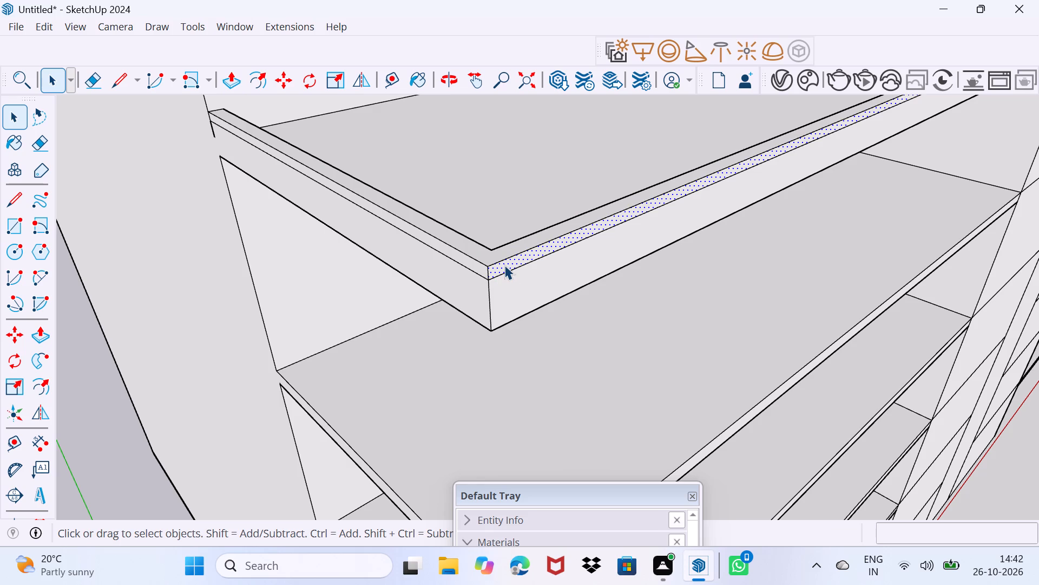
{"action": "key", "text": "p"}
{"action": "left_click", "coordinate": [504, 265]}
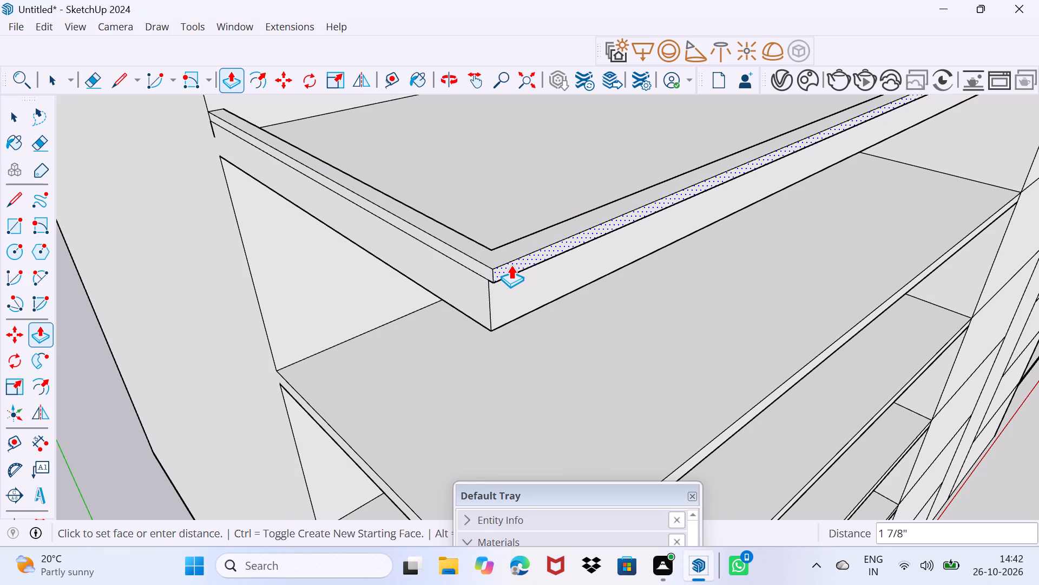
{"action": "type", "text": "0.6\""}
{"action": "key", "text": "Return"}
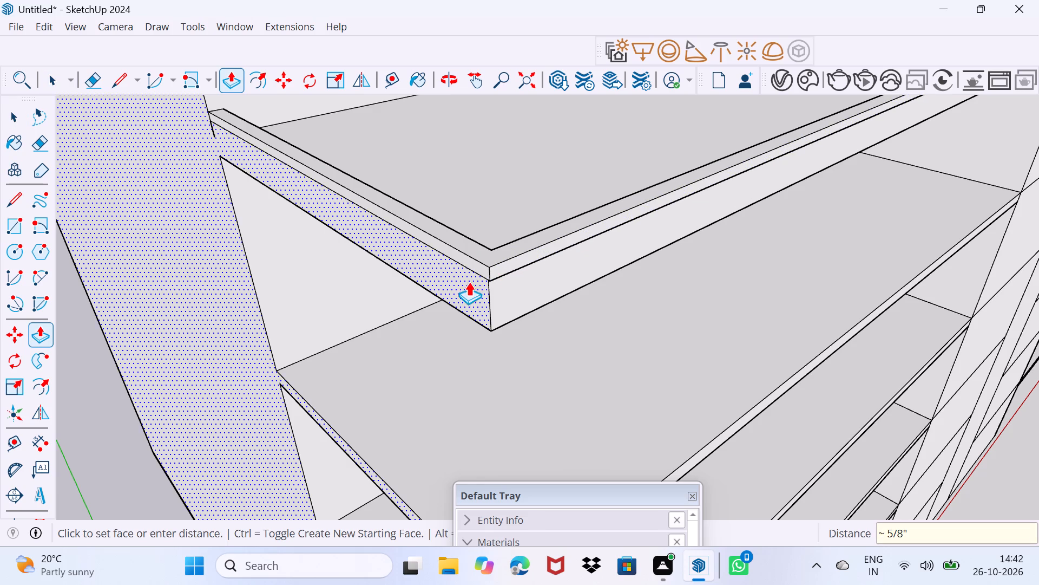
{"action": "double_click", "coordinate": [476, 268]}
Examine the second slab's raised border and its projecting strip against the slabs above and below.
{"action": "middle_click_drag", "start_coordinate": [493, 301], "coordinate": [454, 226]}
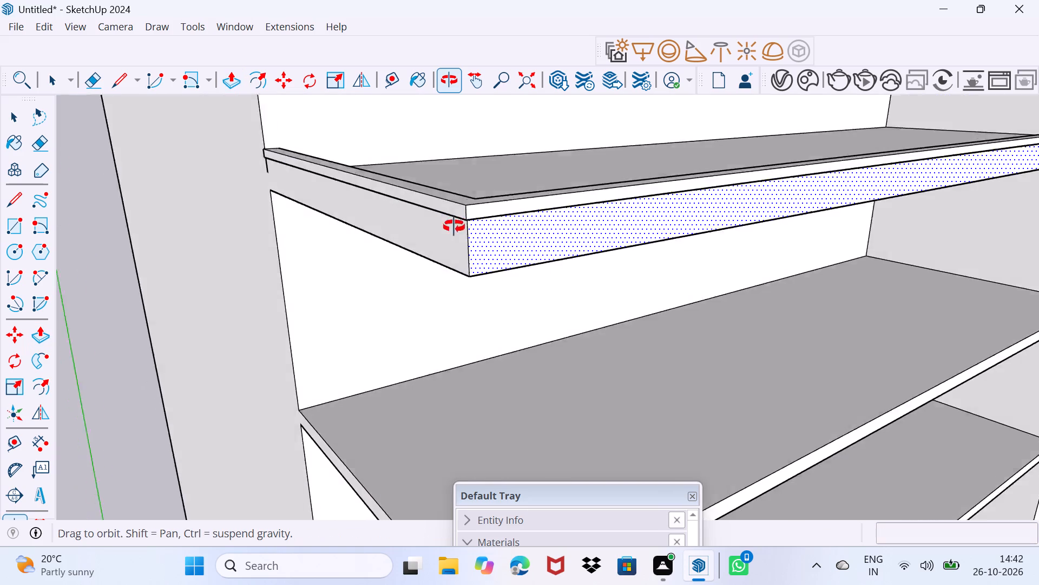
{"action": "middle_click_drag", "start_coordinate": [454, 226], "coordinate": [471, 253]}
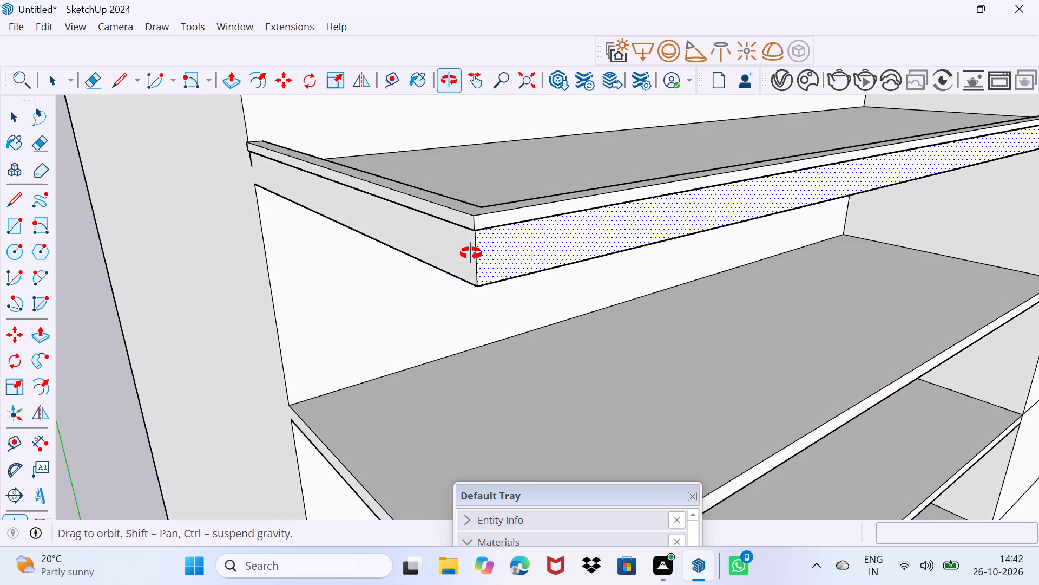
{"action": "middle_click_drag", "start_coordinate": [471, 253], "coordinate": [470, 254]}
{"action": "scroll", "coordinate": [470, 254], "scroll_direction": "down", "scroll_amount": 7}
{"action": "key", "text": "space"}
{"action": "scroll", "coordinate": [492, 304], "scroll_direction": "down", "scroll_amount": 3}
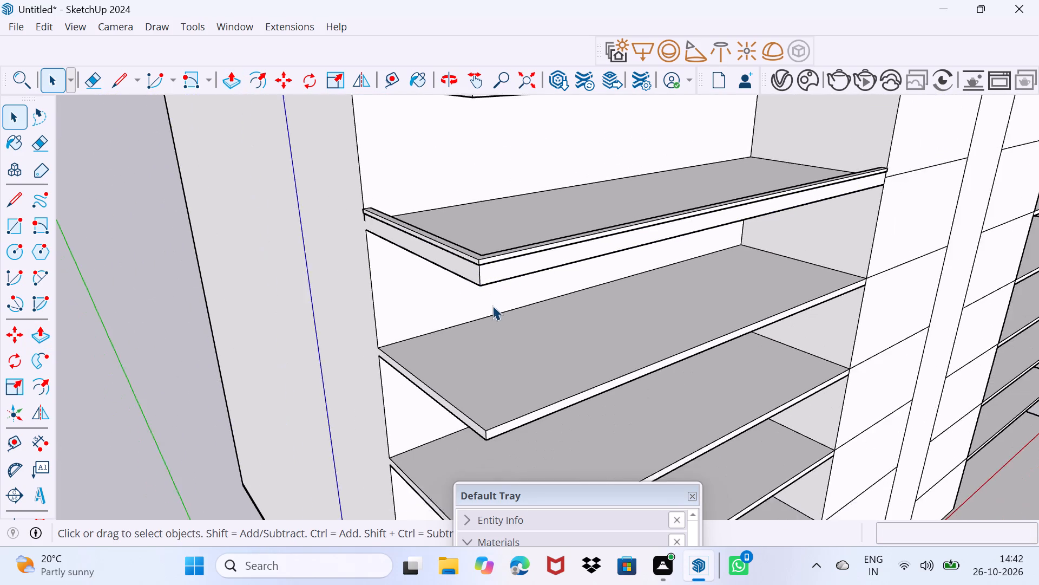
{"action": "scroll", "coordinate": [505, 437], "scroll_direction": "up", "scroll_amount": 1}
{"action": "middle_click_drag", "start_coordinate": [497, 431], "coordinate": [431, 459]}
{"action": "scroll", "coordinate": [433, 381], "scroll_direction": "down", "scroll_amount": 1}
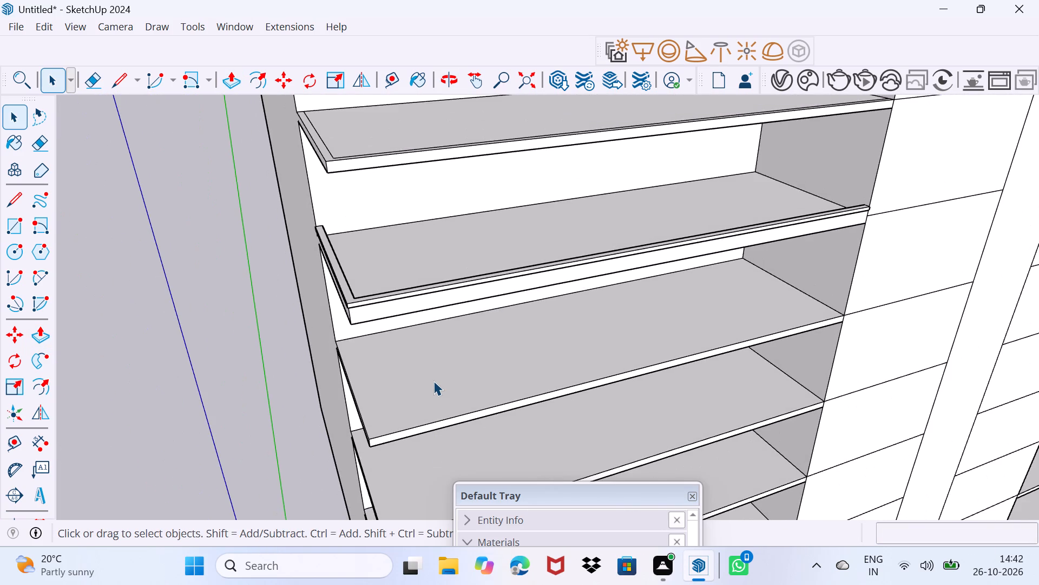
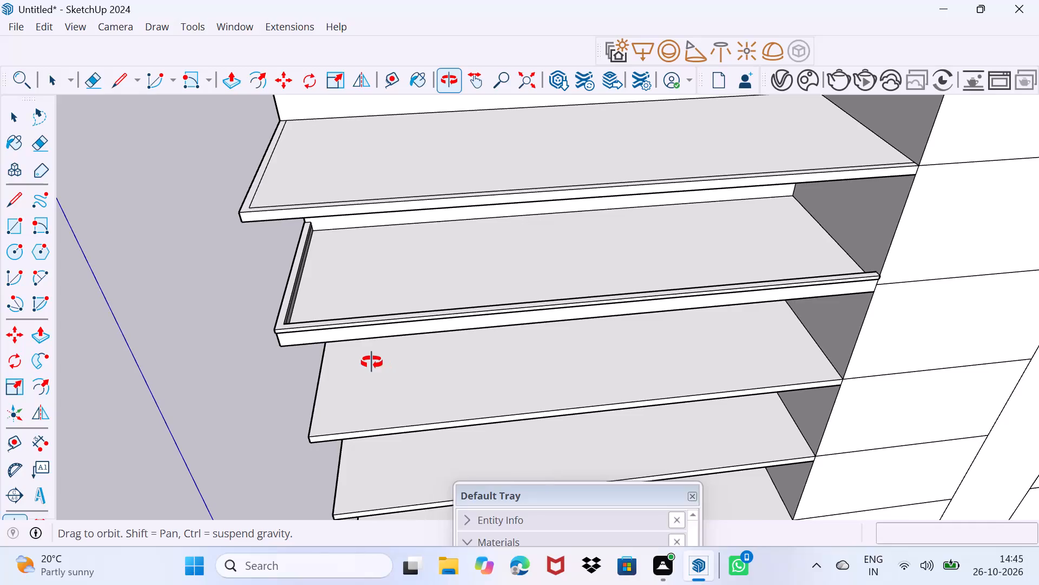
Copy the front and side top edges of the third slab from the top 6" inward to outline its border.
{"action": "middle_click_drag", "start_coordinate": [385, 310], "coordinate": [514, 310]}
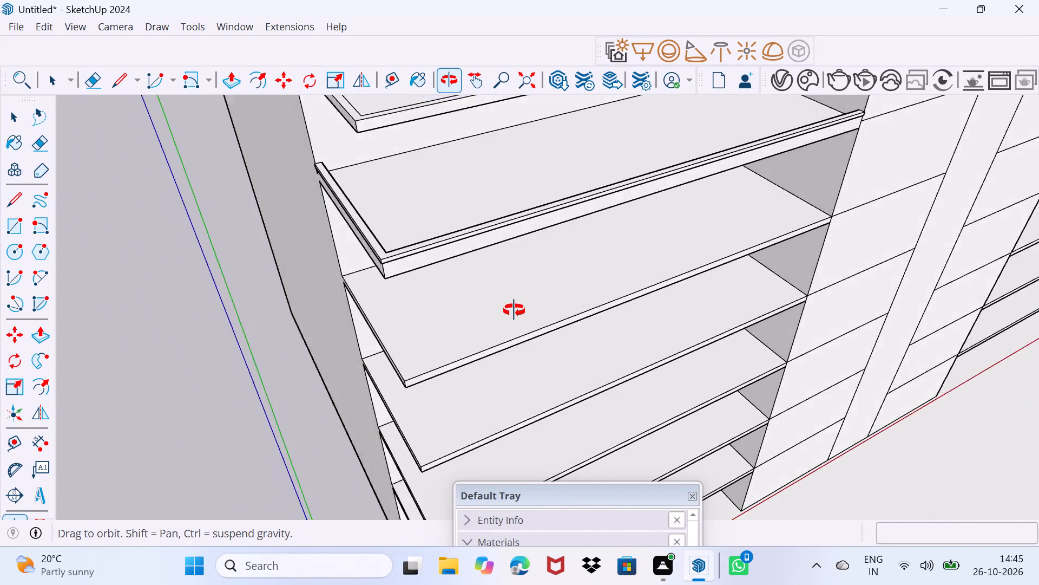
{"action": "middle_click_drag", "start_coordinate": [514, 310], "coordinate": [488, 320]}
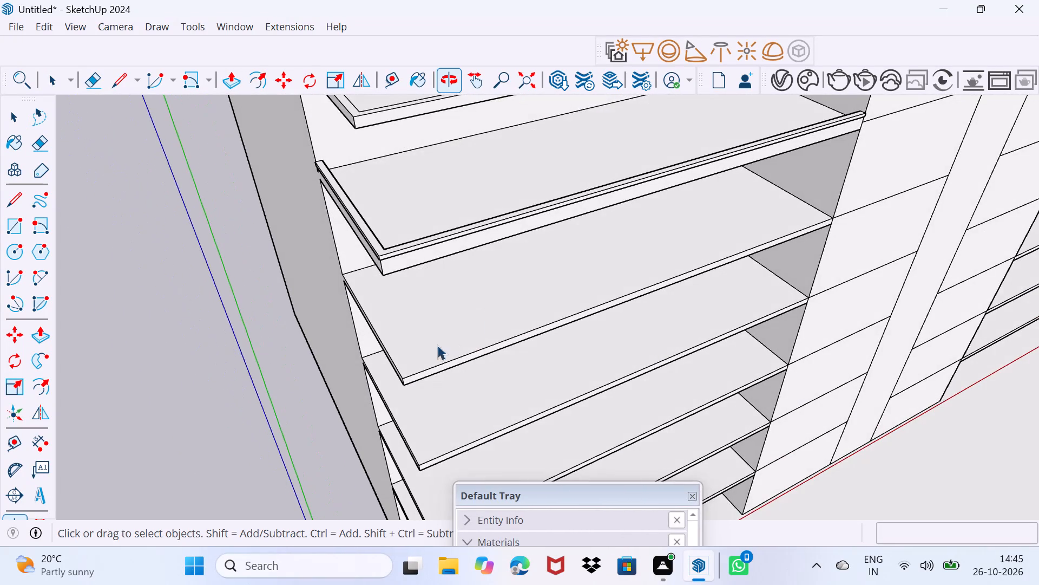
{"action": "scroll", "coordinate": [416, 376], "scroll_direction": "up", "scroll_amount": 2}
{"action": "left_click", "coordinate": [416, 373]}
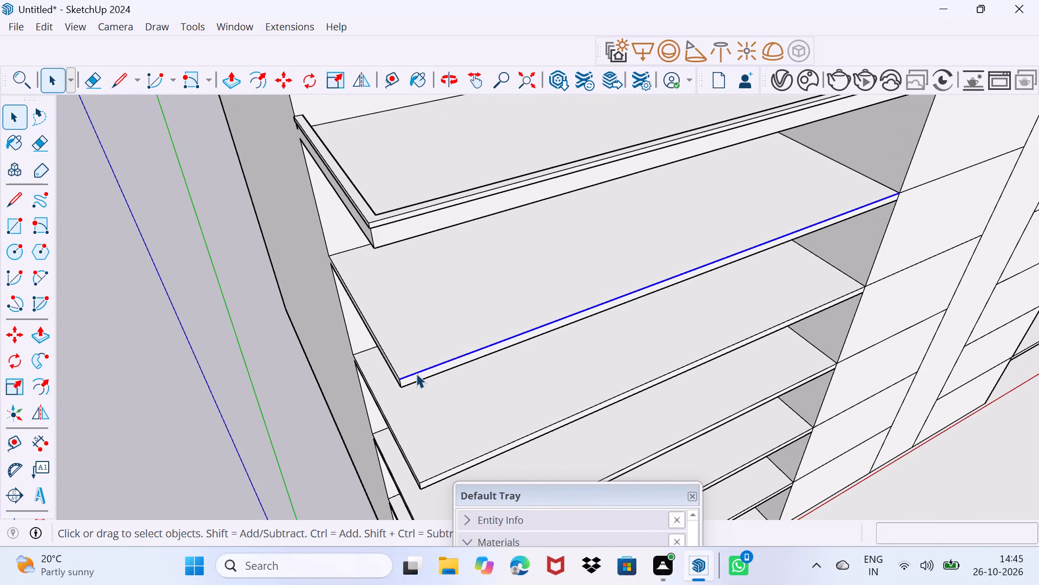
{"action": "key", "text": "m"}
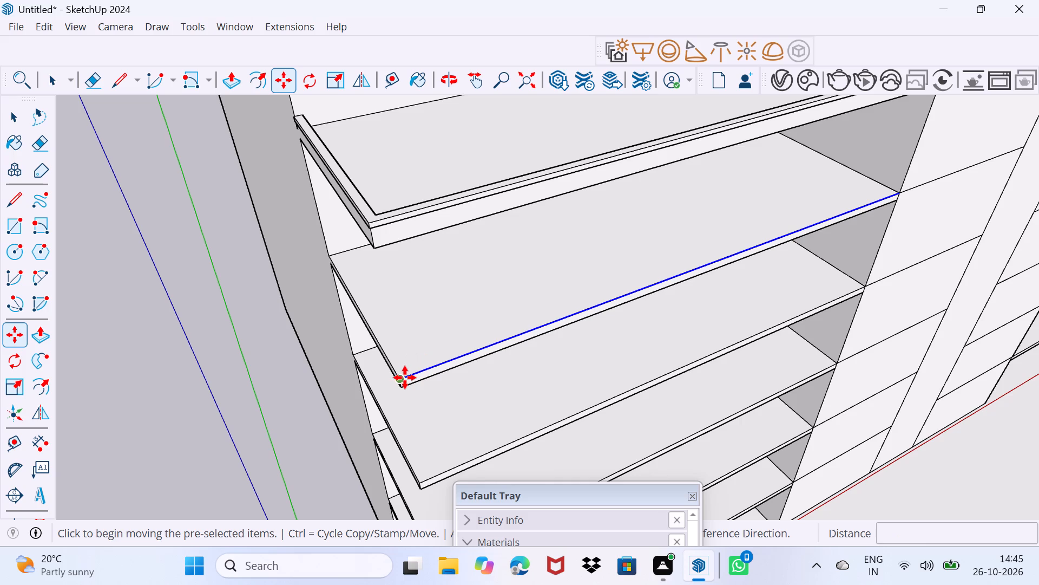
{"action": "left_click", "coordinate": [405, 378]}
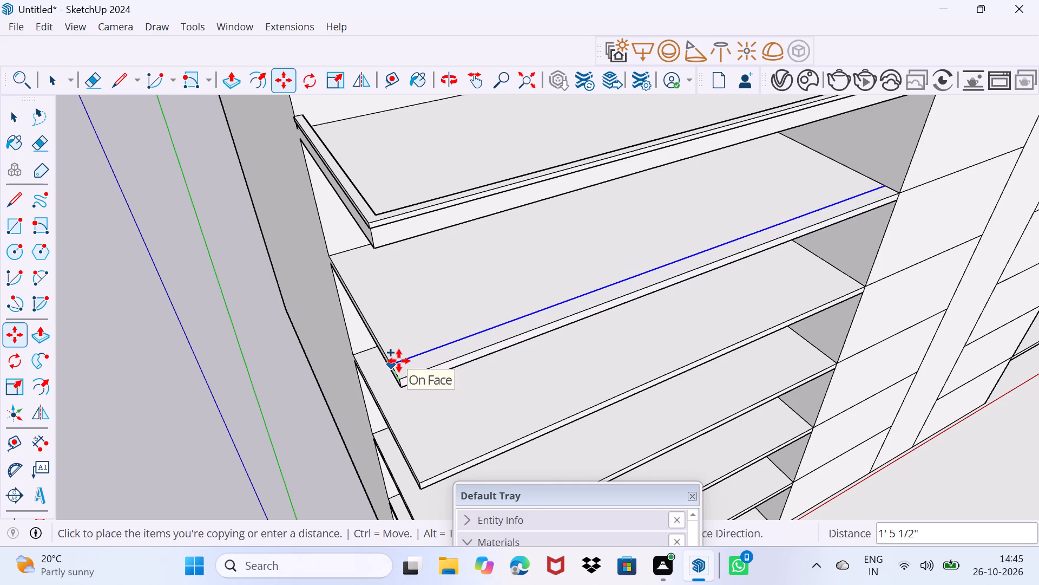
{"action": "key", "text": "6"}
{"action": "key", "text": "shift+quotedbl"}
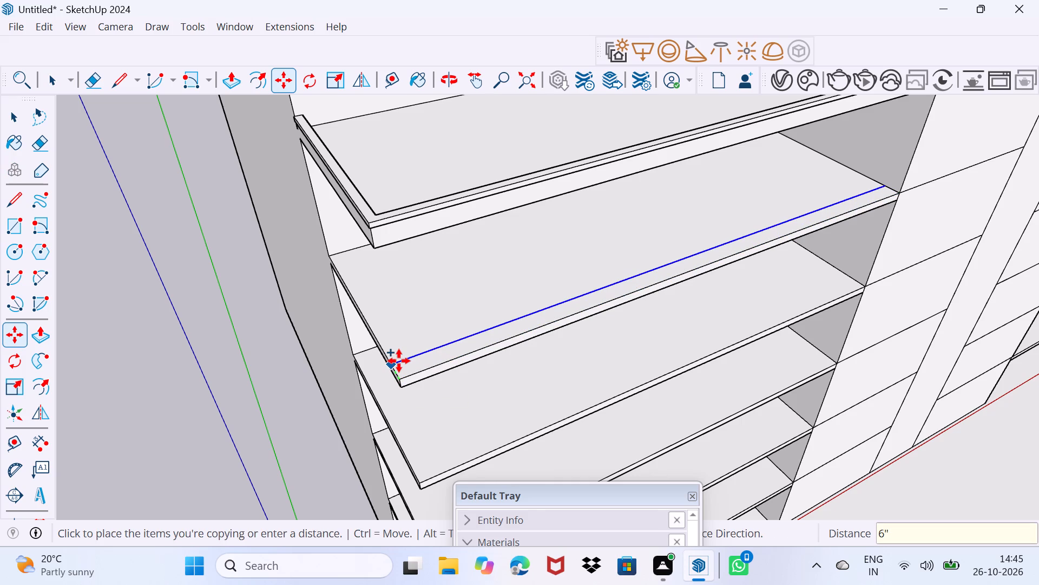
{"action": "key", "text": "Return"}
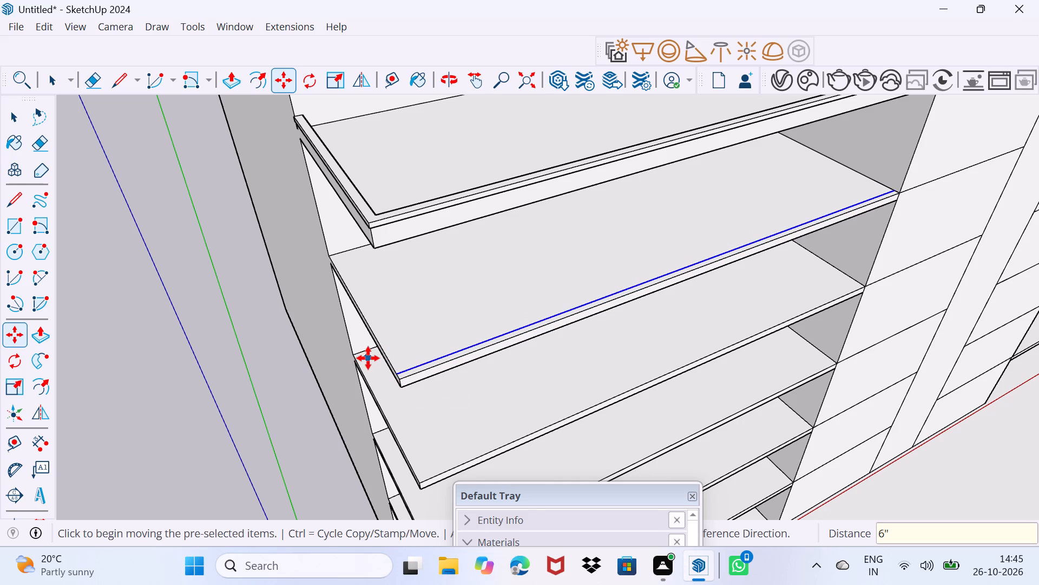
{"action": "key", "text": "Escape"}
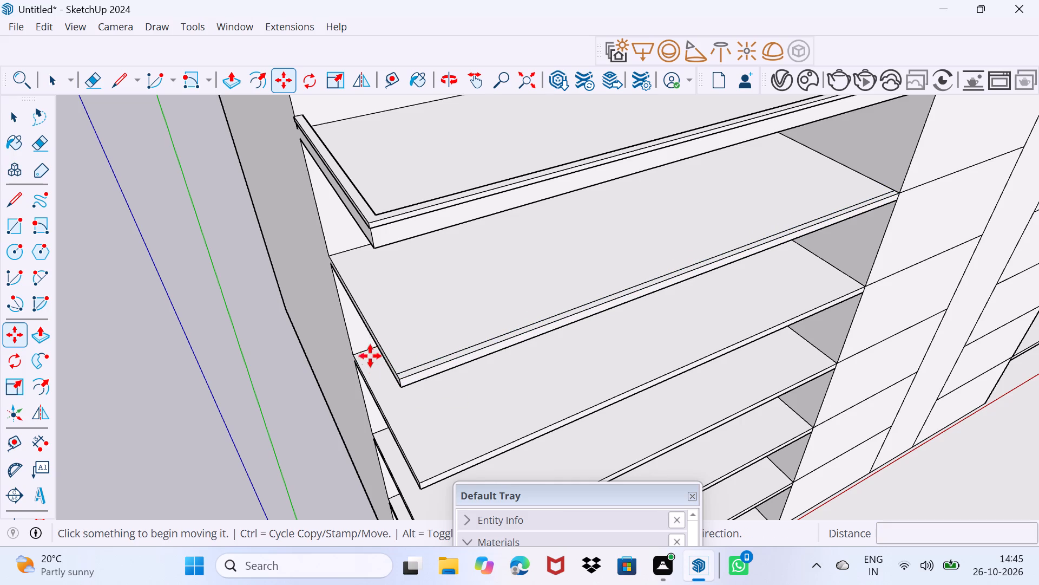
{"action": "left_click", "coordinate": [378, 338]}
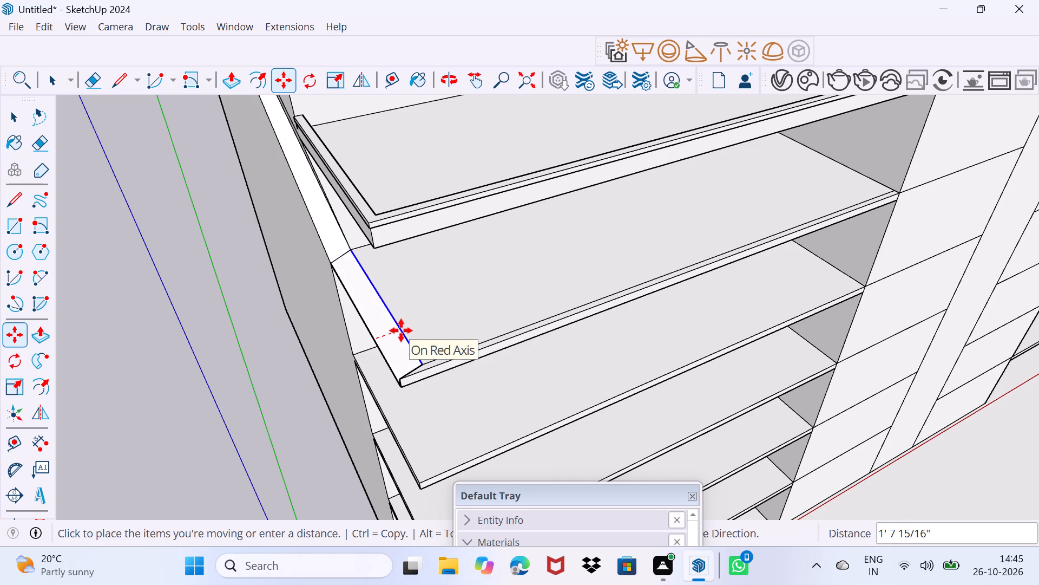
{"action": "key", "text": "6"}
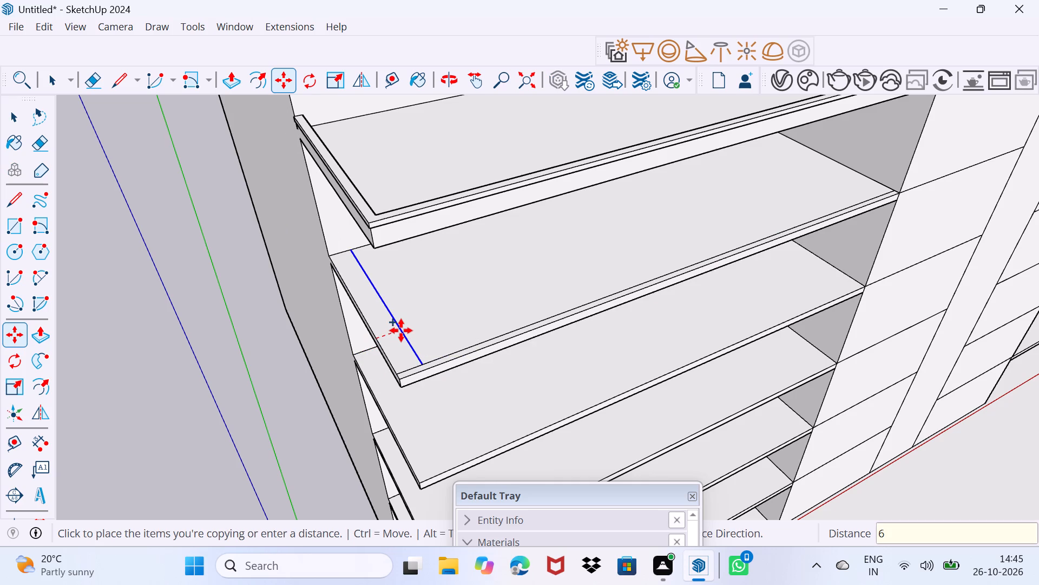
{"action": "key", "text": "shift+quotedbl"}
{"action": "key", "text": "Return"}
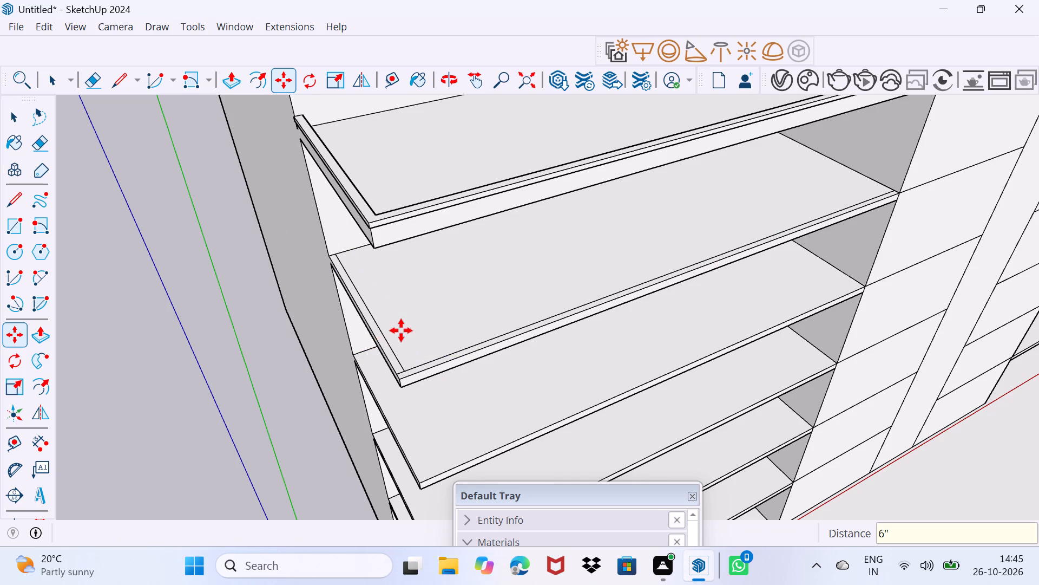
Copy the front and side top edges of the fourth slab from the top 6" inward to outline its border.
{"action": "scroll", "coordinate": [401, 330], "scroll_direction": "down", "scroll_amount": 2}
{"action": "middle_click_drag", "start_coordinate": [431, 409], "coordinate": [399, 280]}
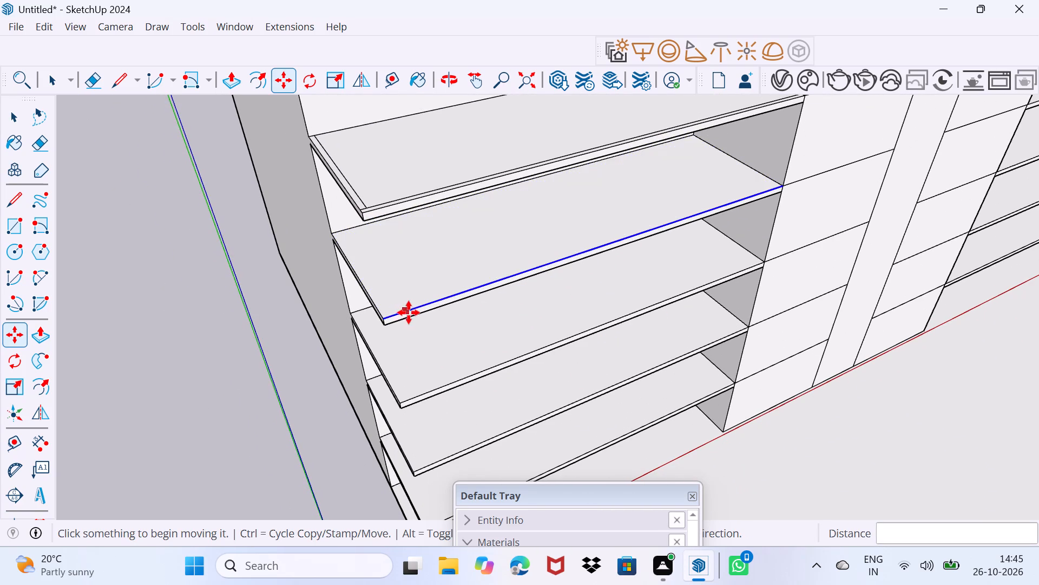
{"action": "left_click", "coordinate": [415, 309]}
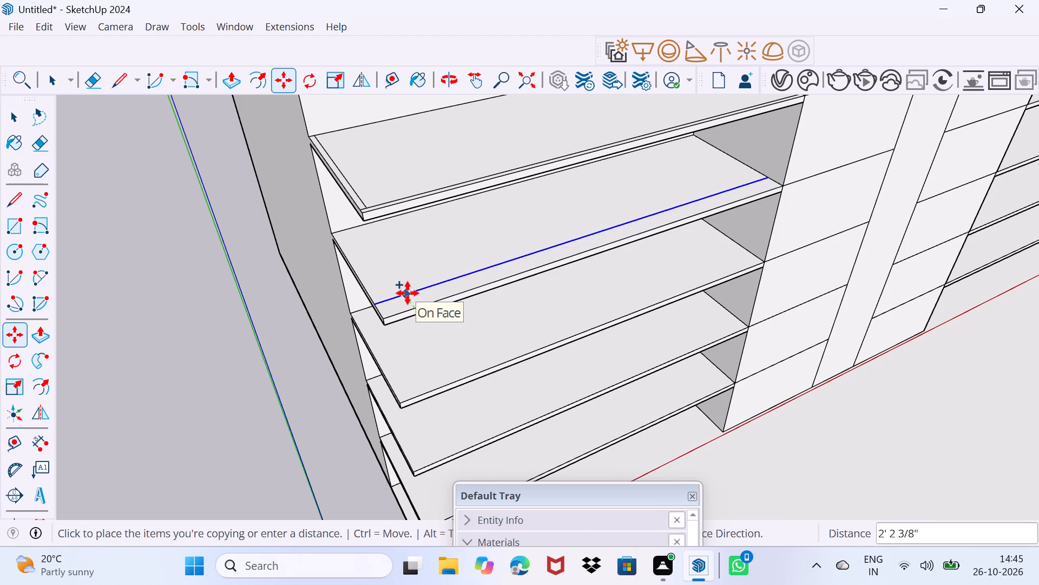
{"action": "key", "text": "6"}
{"action": "key", "text": "shift+quotedbl"}
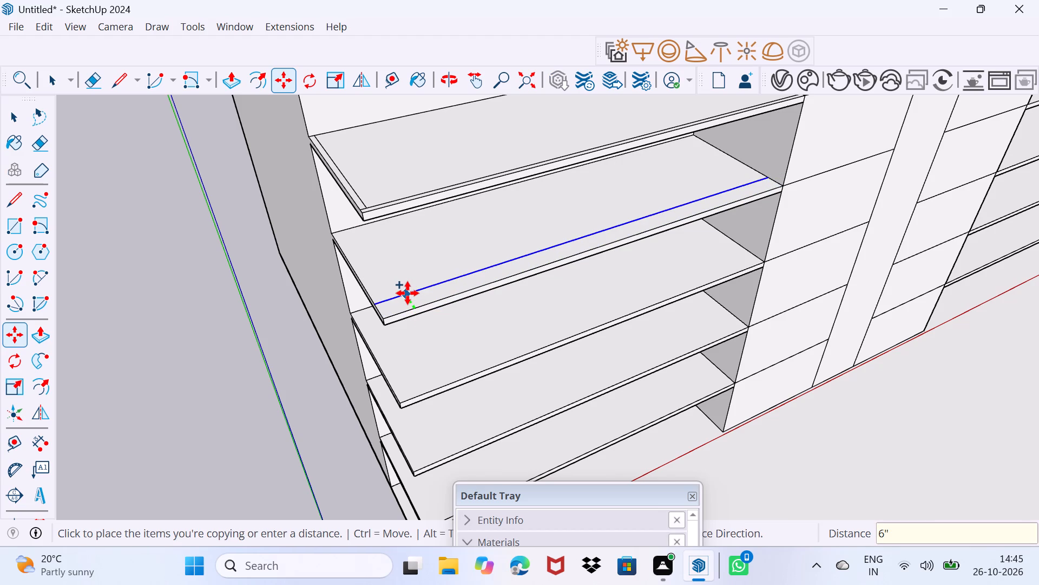
{"action": "key", "text": "Return"}
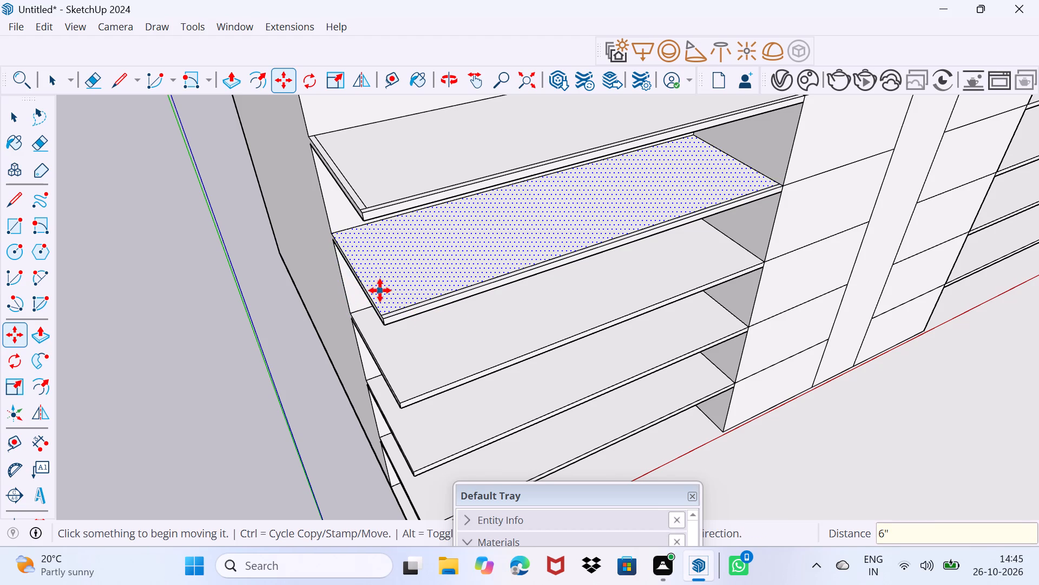
{"action": "left_click", "coordinate": [371, 300]}
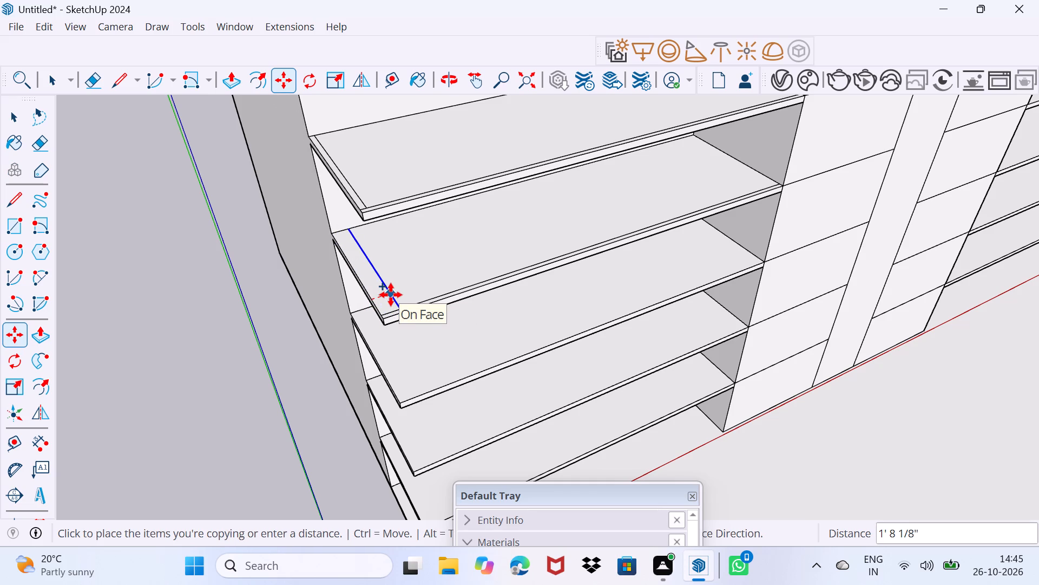
{"action": "key", "text": "6"}
{"action": "key", "text": "shift+quotedbl"}
{"action": "key", "text": "Return"}
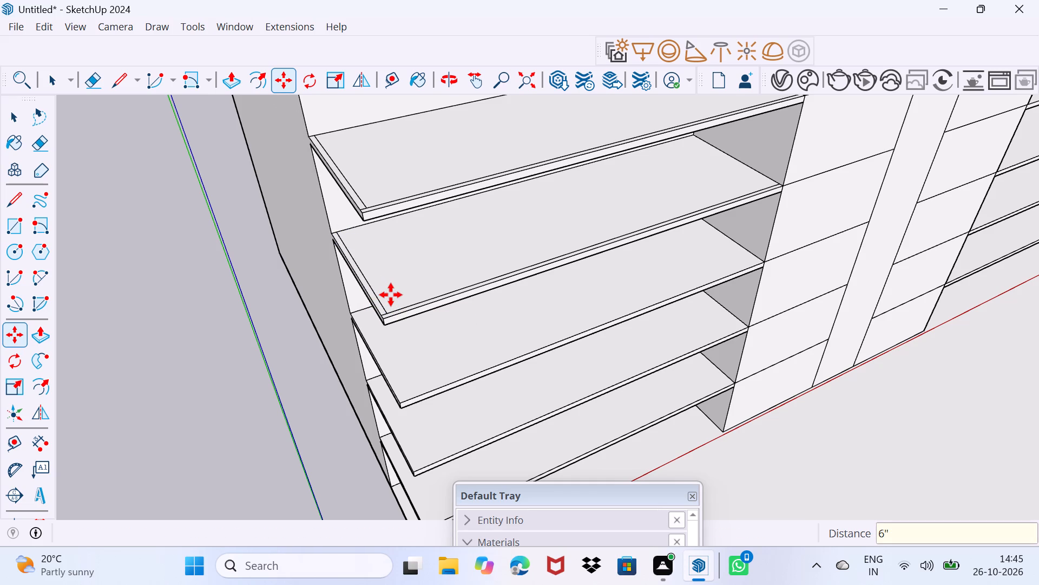
Copy the front and side top edges of the fifth slab from the top 6" inward to outline its border.
{"action": "double_click", "coordinate": [434, 394]}
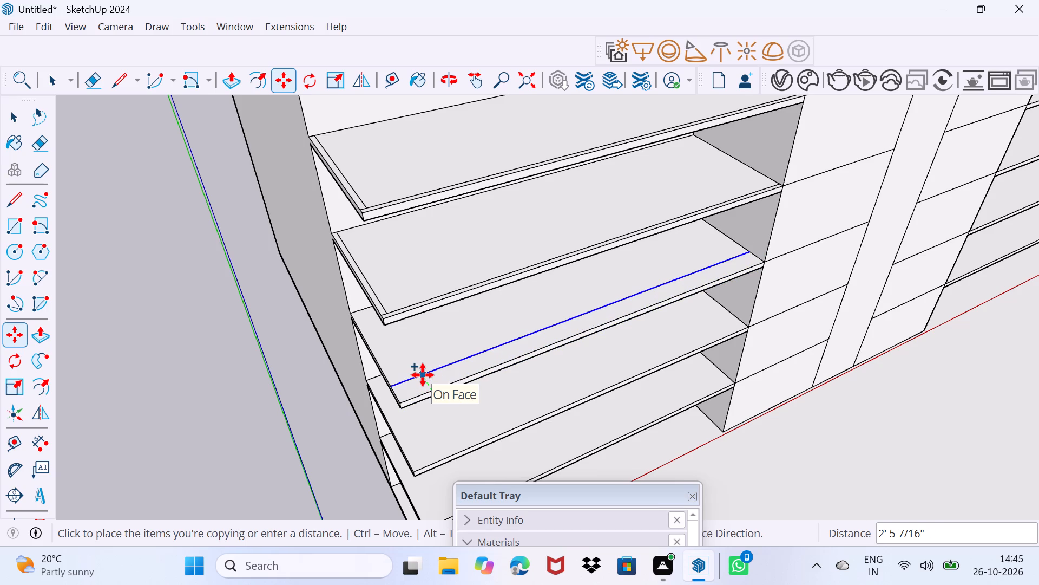
{"action": "key", "text": "6"}
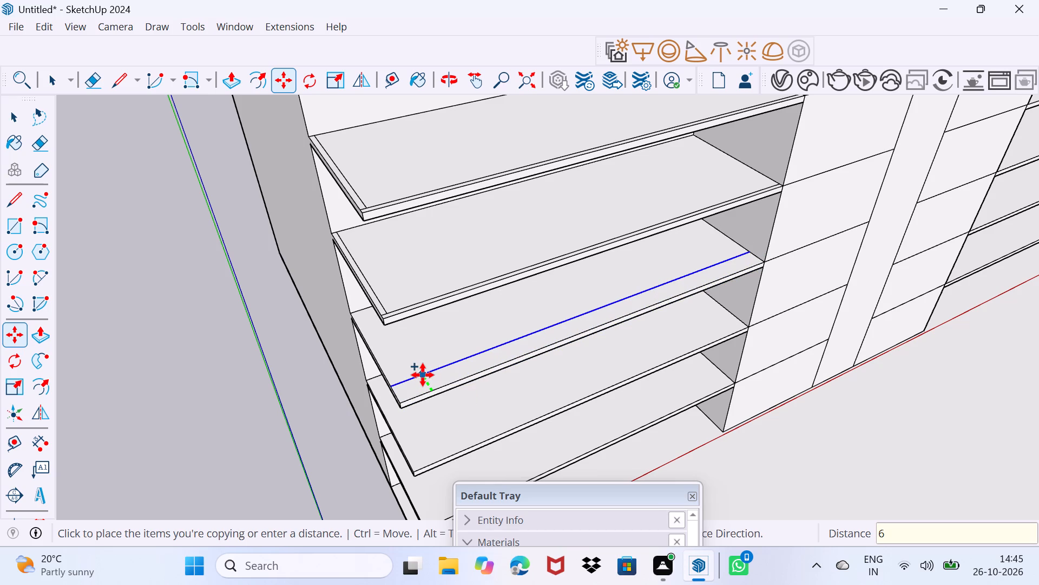
{"action": "key", "text": "shift+quotedbl"}
{"action": "key", "text": "Return"}
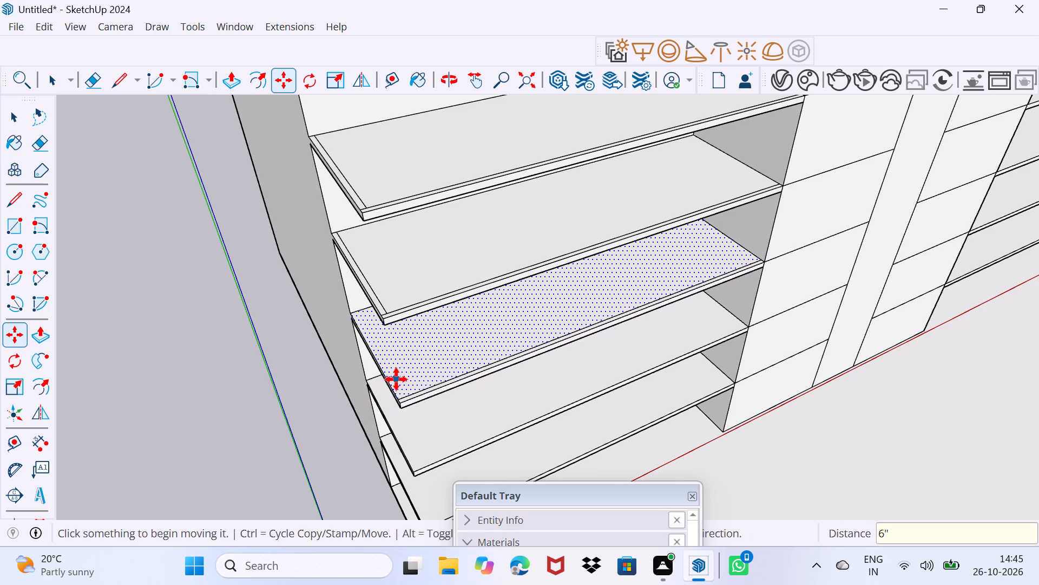
{"action": "left_click", "coordinate": [392, 382]}
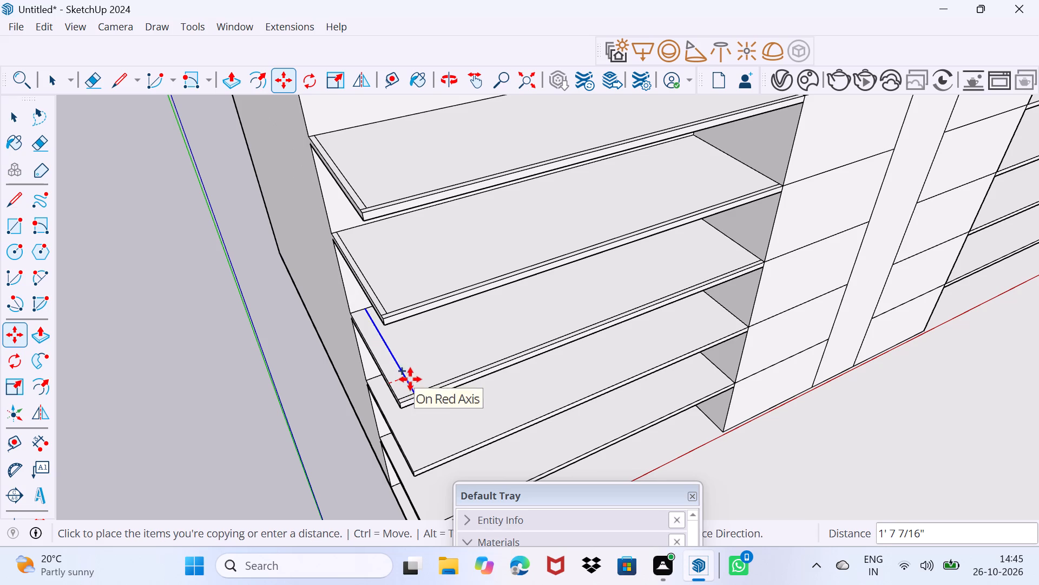
{"action": "key", "text": "6"}
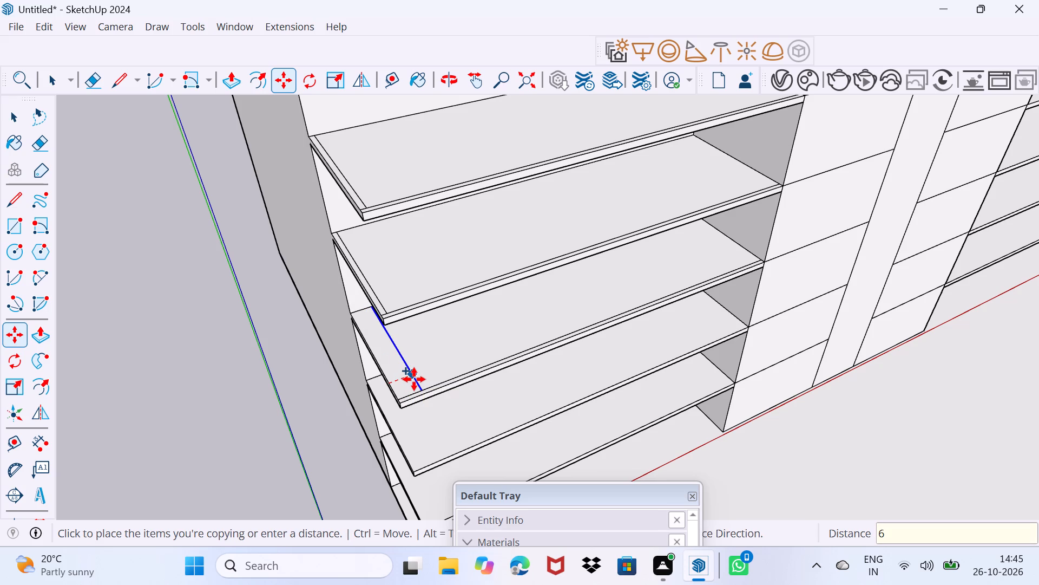
{"action": "key", "text": "shift+quotedbl"}
{"action": "key", "text": "Return"}
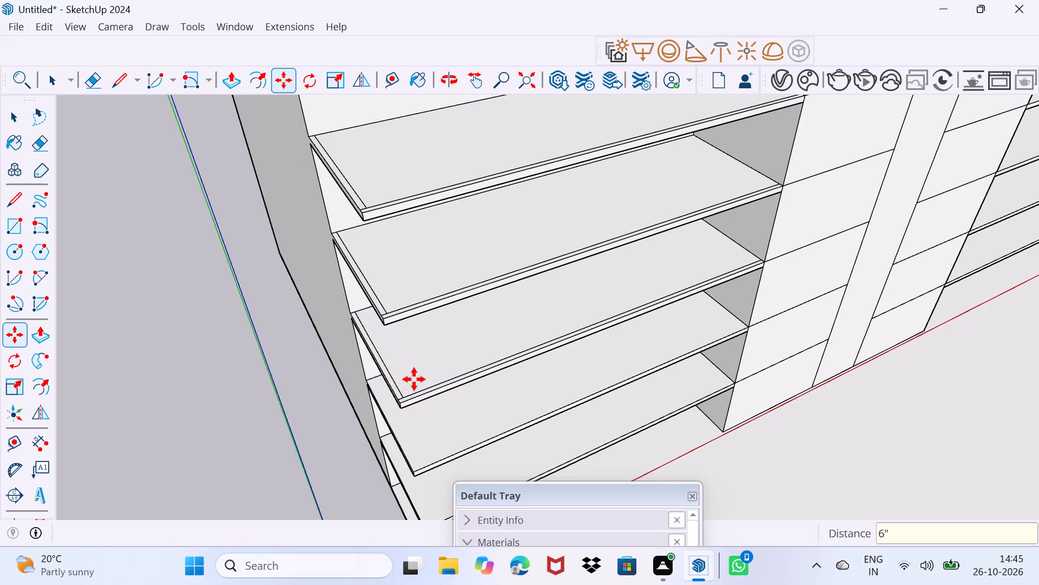
{"action": "key", "text": "space"}
Move the Default Tray lower to clear the view of the lowest two slabs.
{"action": "scroll", "coordinate": [412, 447], "scroll_direction": "down", "scroll_amount": 1}
{"action": "middle_click_drag", "start_coordinate": [415, 448], "coordinate": [383, 375]}
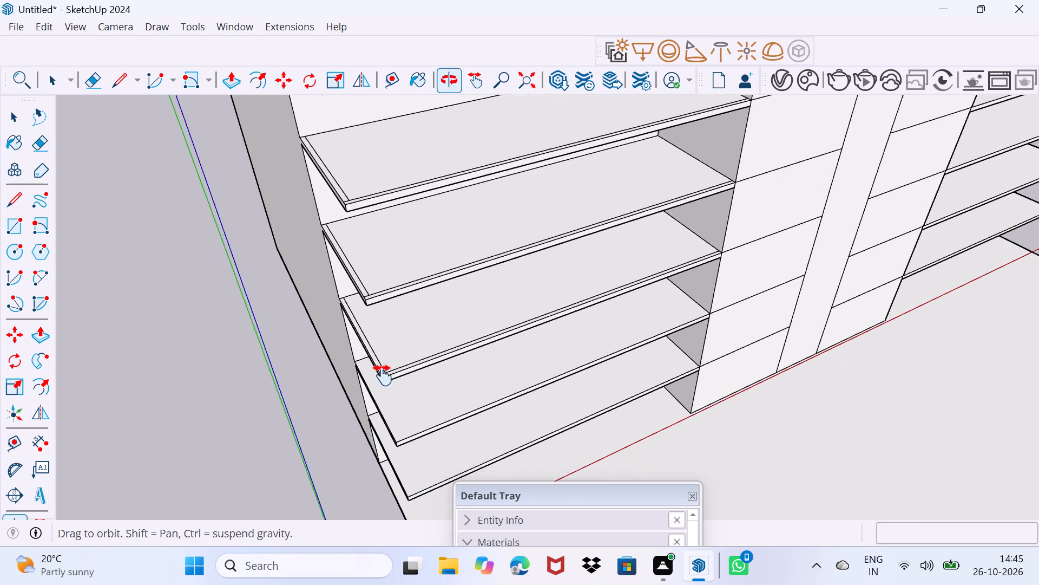
{"action": "middle_click_drag", "start_coordinate": [383, 375], "coordinate": [378, 356]}
{"action": "scroll", "coordinate": [361, 373], "scroll_direction": "up", "scroll_amount": 2}
{"action": "middle_click_drag", "start_coordinate": [342, 348], "coordinate": [404, 348]}
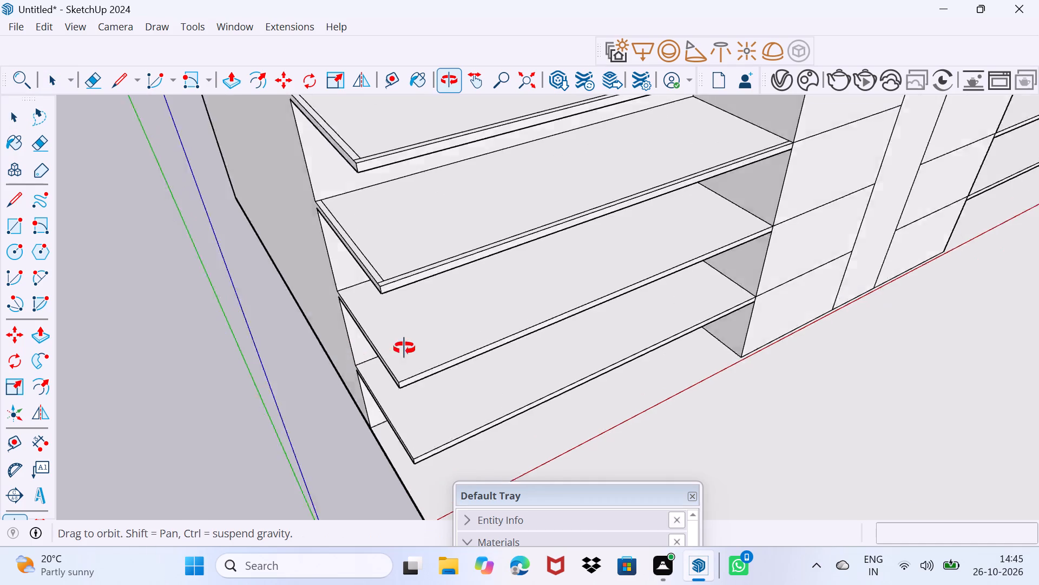
{"action": "middle_click_drag", "start_coordinate": [404, 348], "coordinate": [399, 341]}
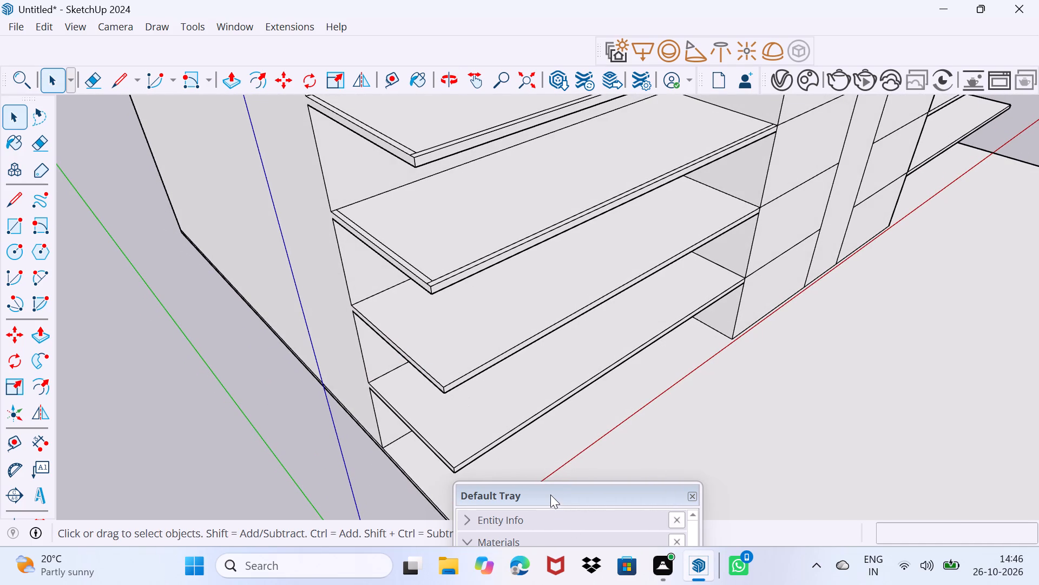
{"action": "left_click_drag", "start_coordinate": [550, 494], "coordinate": [503, 545]}
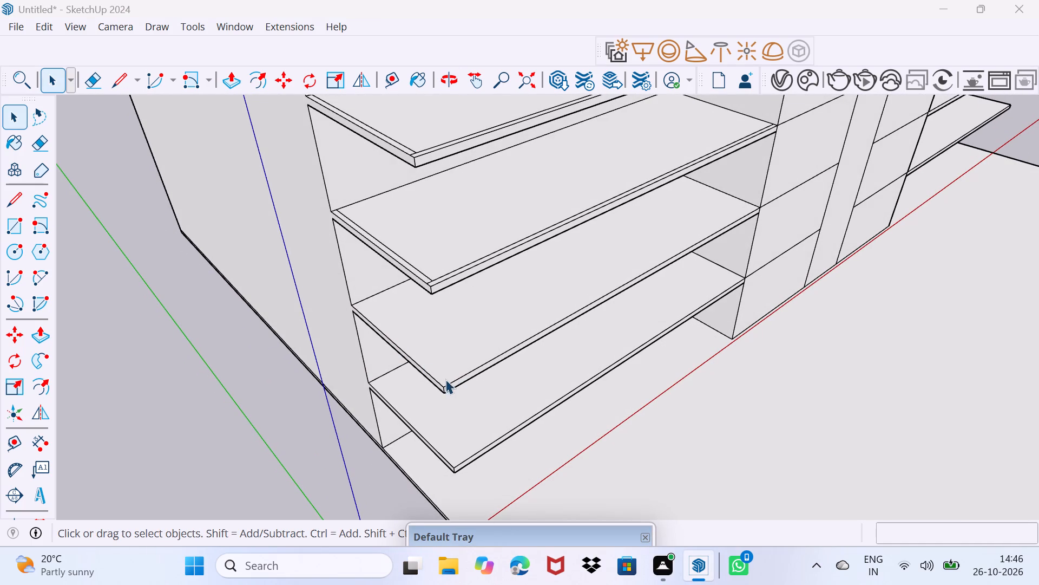
Copy the front and side top edges of the sixth slab from the top 6" inward to outline its border.
{"action": "scroll", "coordinate": [445, 380], "scroll_direction": "up", "scroll_amount": 2}
{"action": "left_click", "coordinate": [449, 384]}
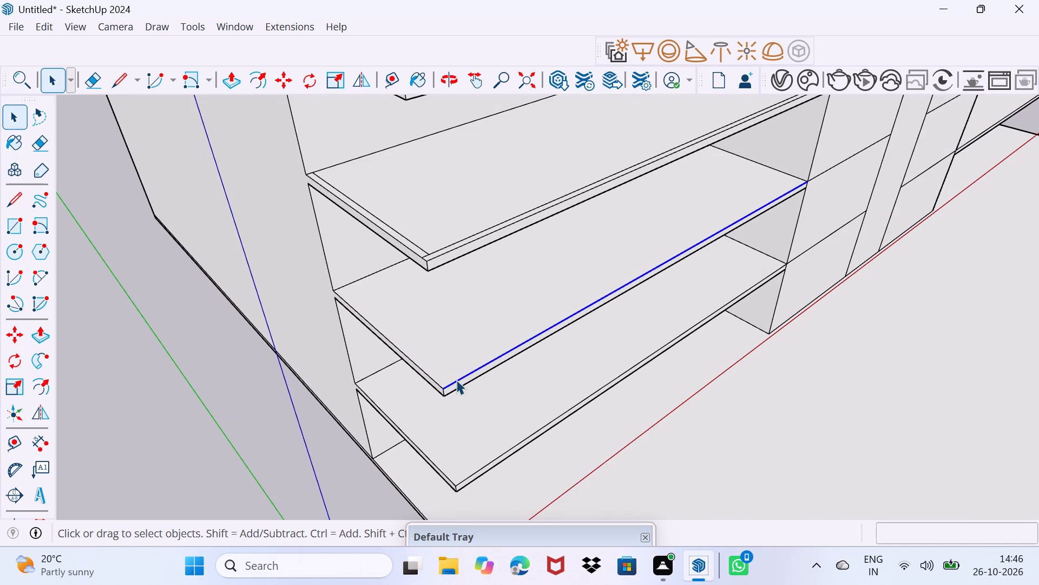
{"action": "key", "text": "m"}
{"action": "left_click", "coordinate": [444, 392]}
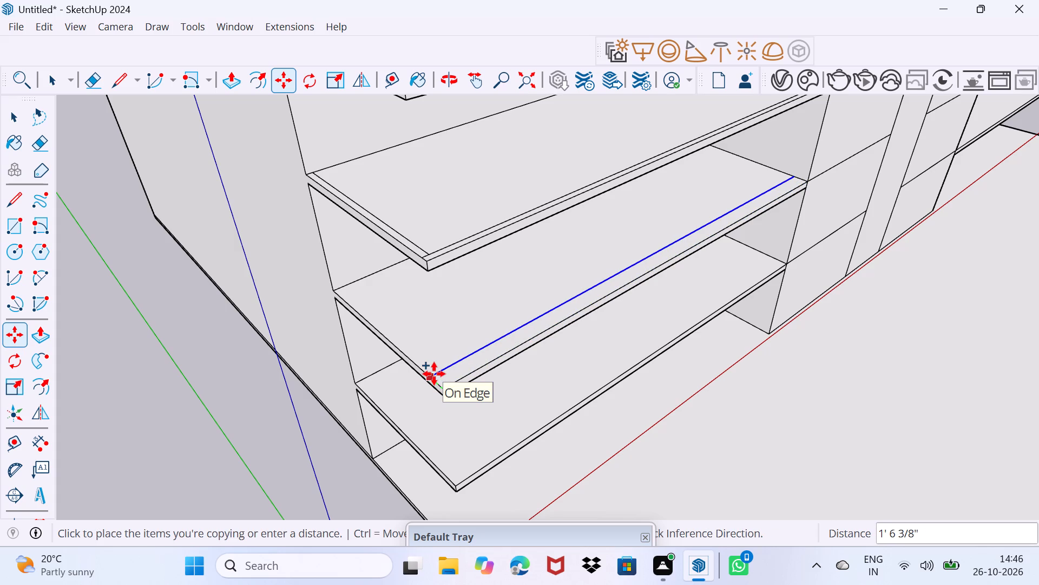
{"action": "key", "text": "6"}
{"action": "key", "text": "shift+quotedbl"}
{"action": "key", "text": "Return"}
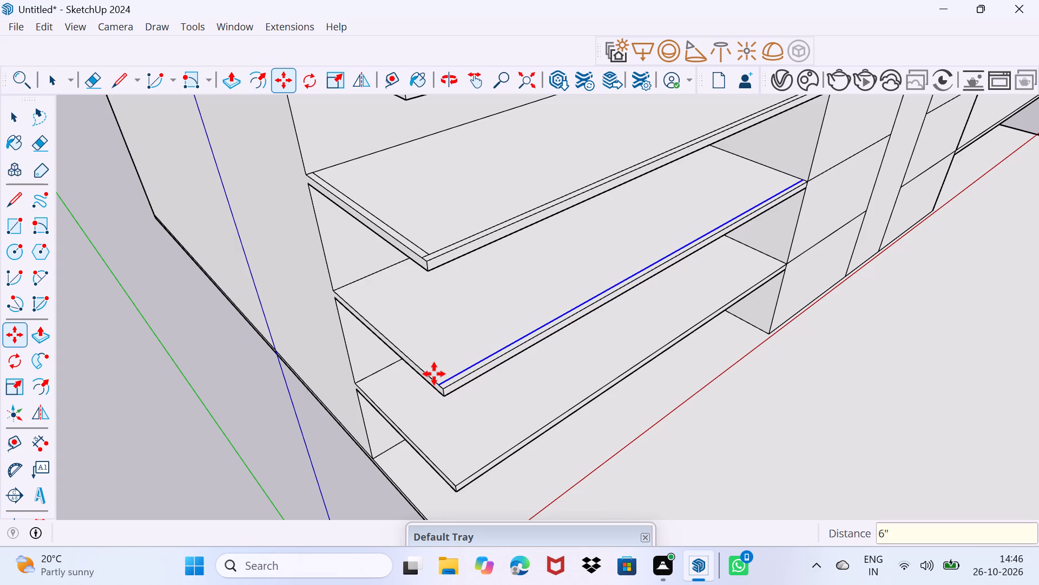
{"action": "key", "text": "space"}
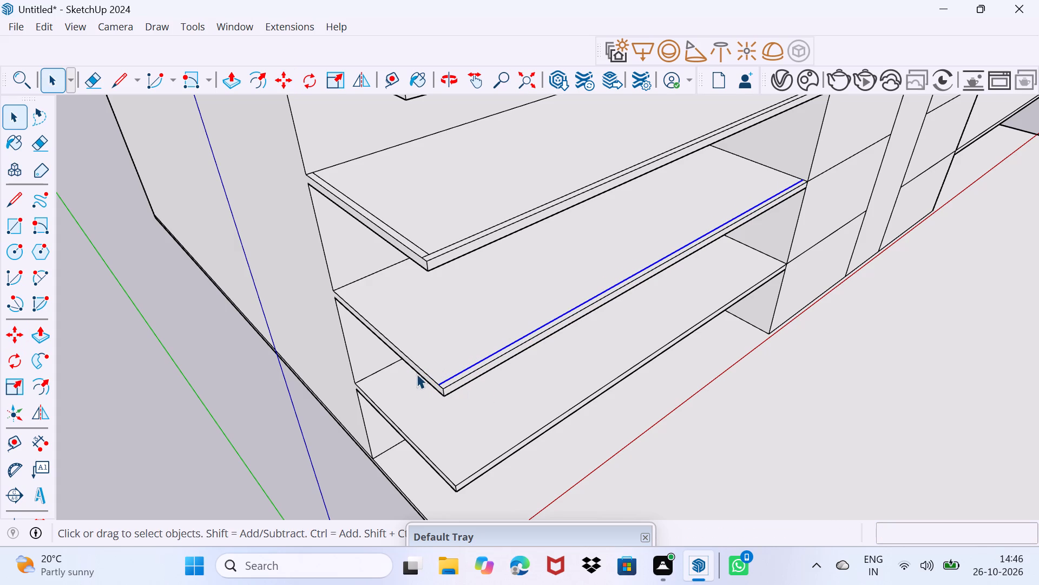
{"action": "left_click", "coordinate": [423, 371]}
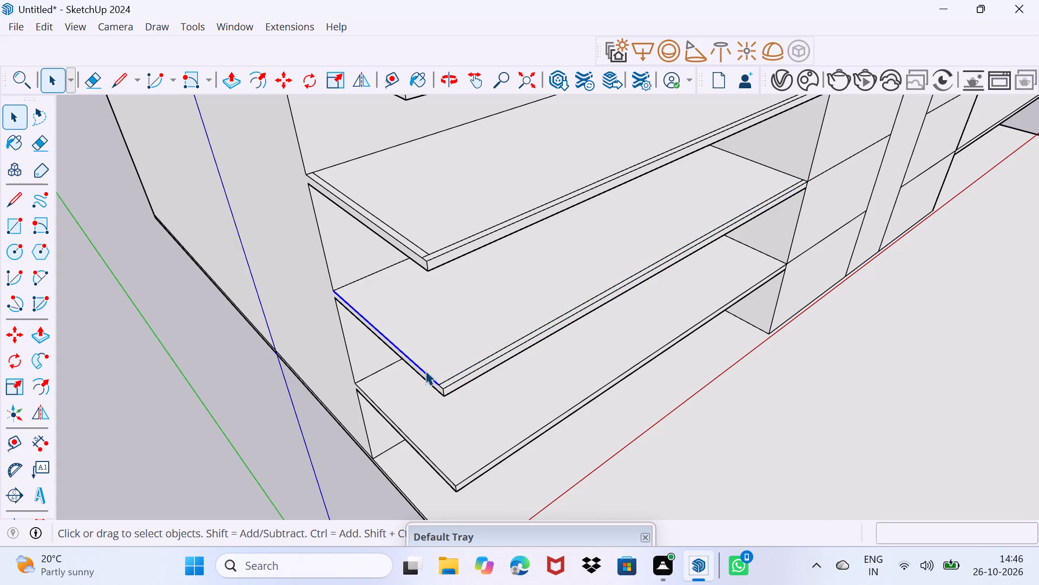
{"action": "key", "text": "m"}
{"action": "left_click", "coordinate": [437, 383]}
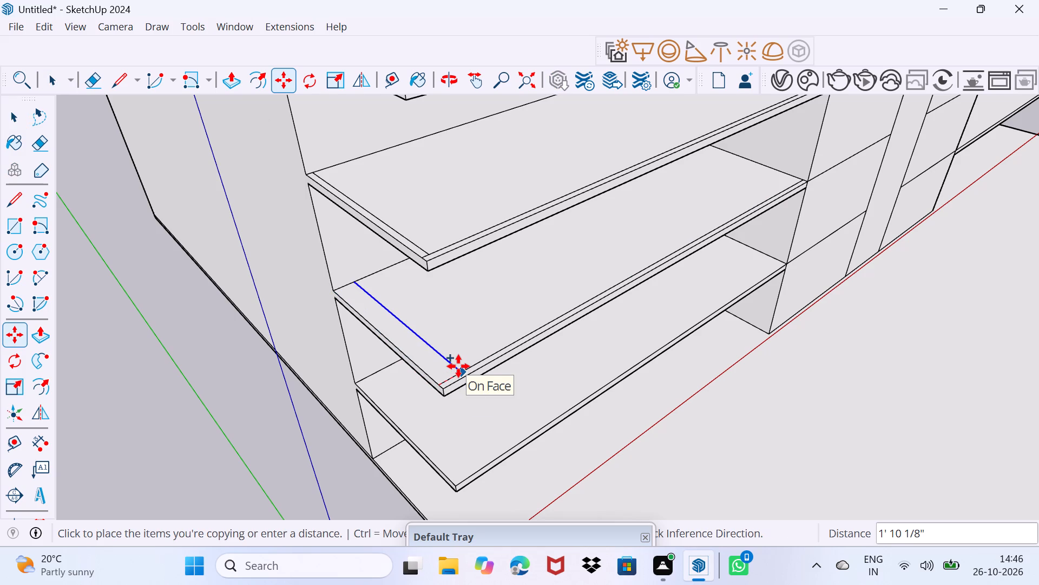
{"action": "key", "text": "6"}
{"action": "key", "text": "shift+quotedbl"}
{"action": "key", "text": "Return"}
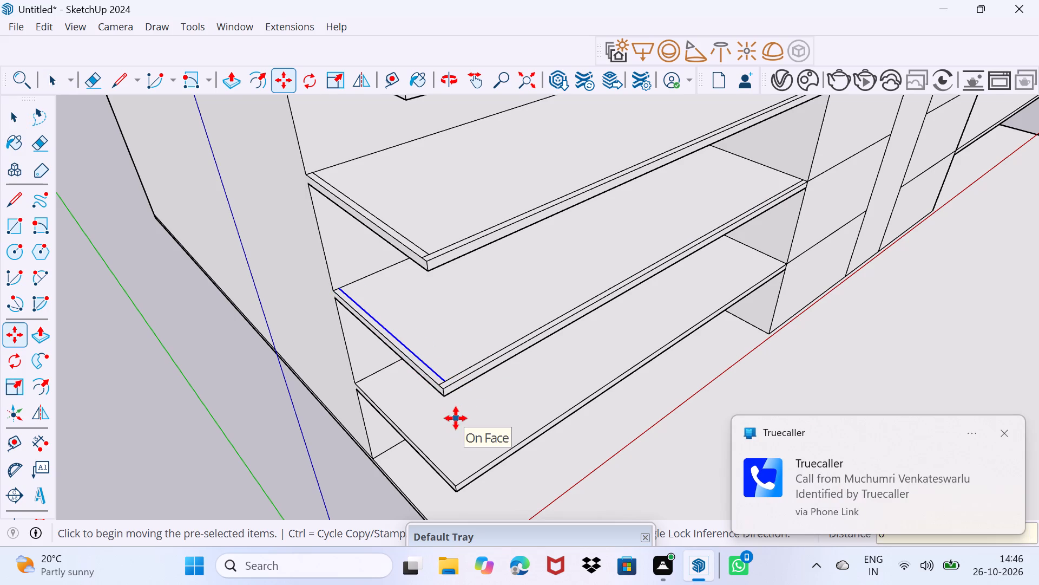
{"action": "key", "text": "space"}
{"action": "left_click_drag", "start_coordinate": [456, 418], "coordinate": [553, 336]}
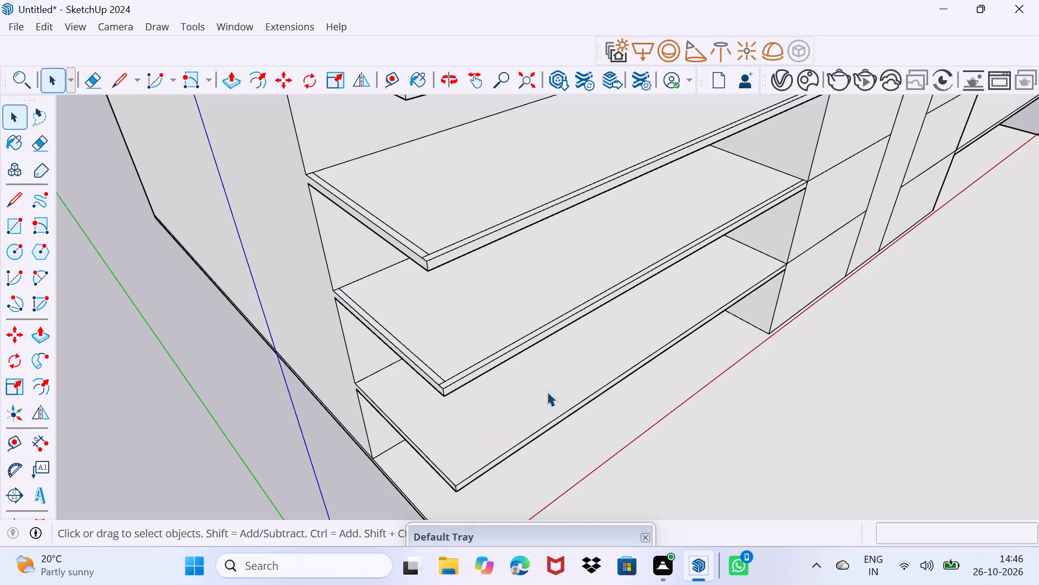
Copy the front top edge of the lowest floor slab 6" inward across its top face.
{"action": "middle_click_drag", "start_coordinate": [541, 402], "coordinate": [493, 323]}
{"action": "scroll", "coordinate": [426, 371], "scroll_direction": "up", "scroll_amount": 3}
{"action": "middle_click_drag", "start_coordinate": [410, 396], "coordinate": [424, 399]}
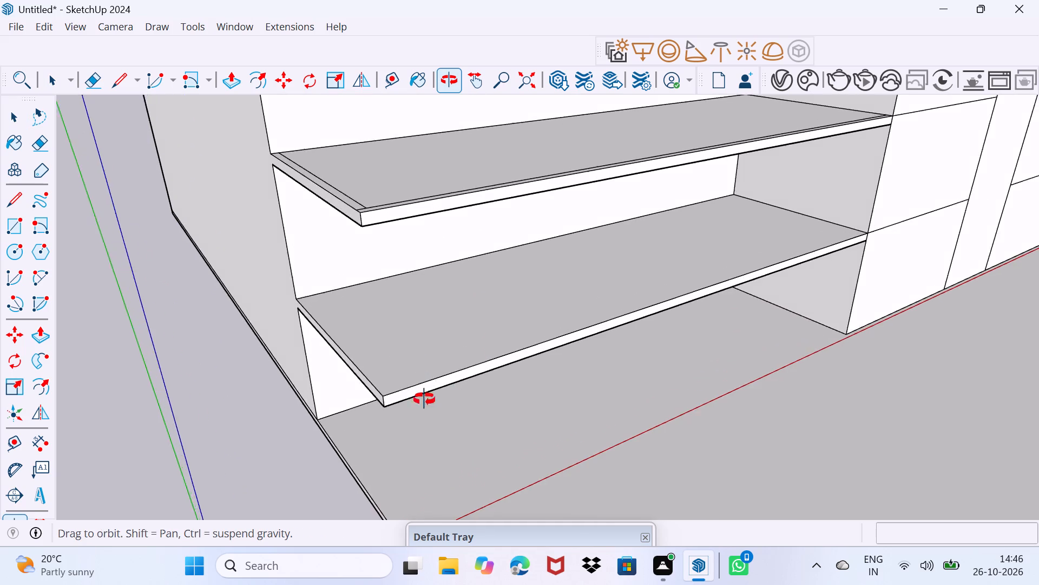
{"action": "middle_click_drag", "start_coordinate": [424, 399], "coordinate": [464, 420]}
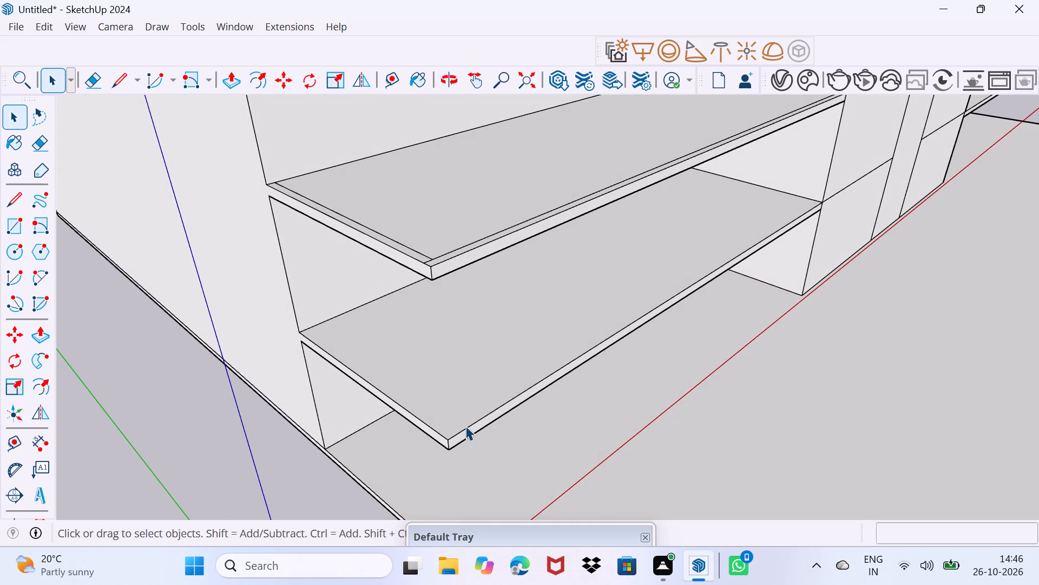
{"action": "left_click", "coordinate": [464, 427]}
{"action": "scroll", "coordinate": [442, 434], "scroll_direction": "up", "scroll_amount": 3}
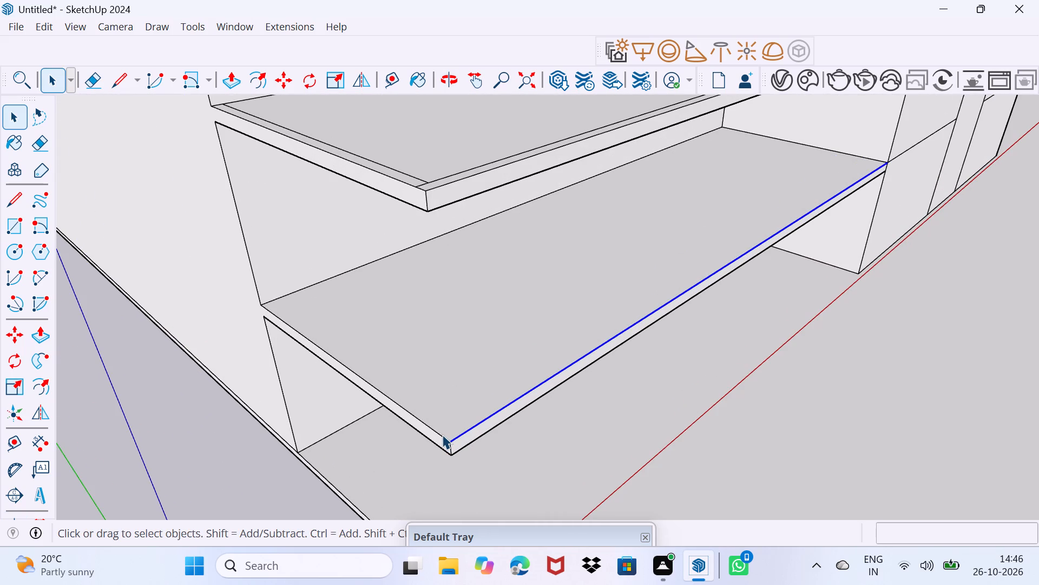
{"action": "key", "text": "m"}
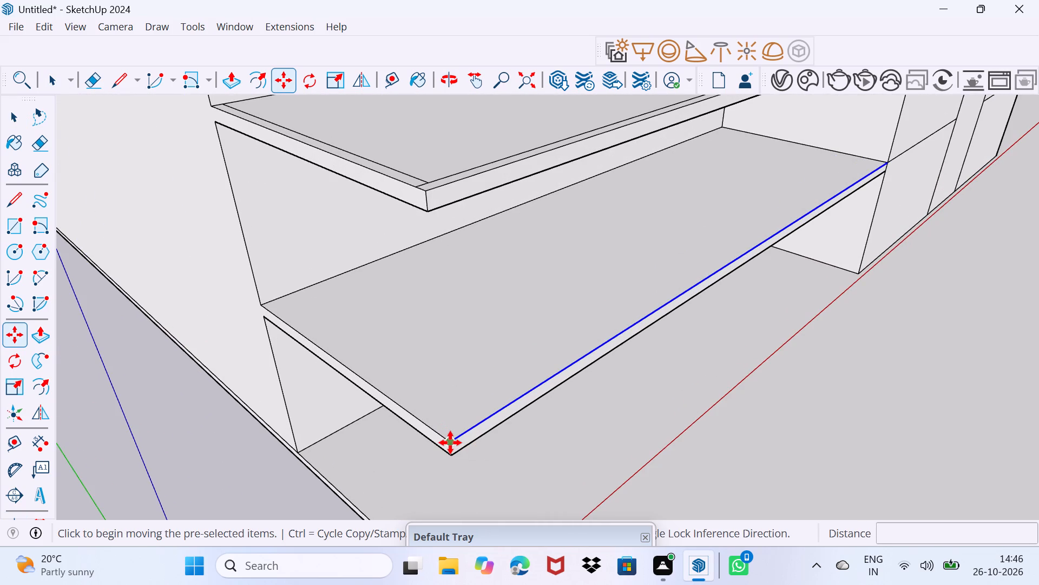
{"action": "left_click", "coordinate": [450, 443]}
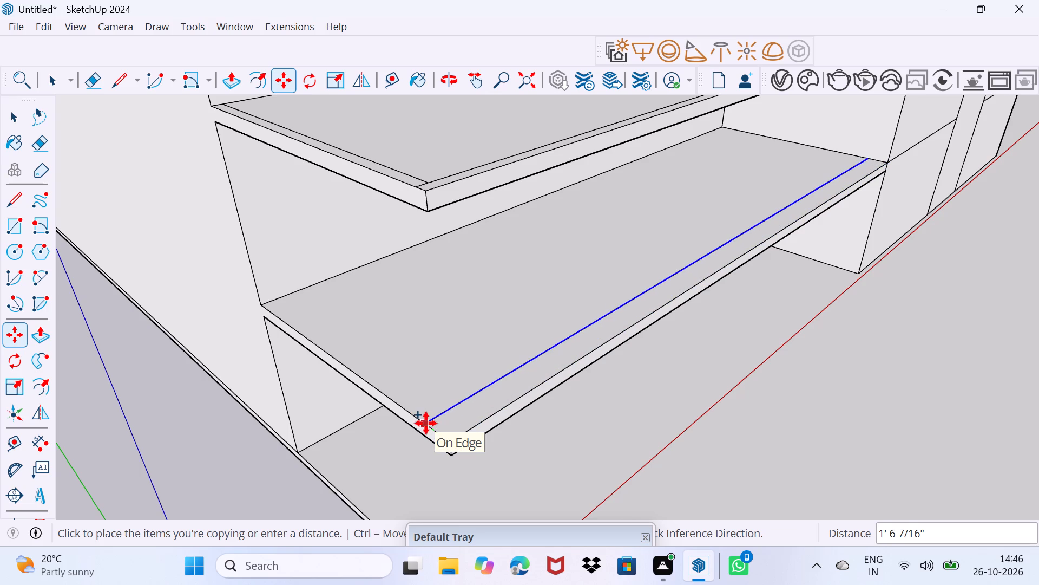
{"action": "key", "text": "6"}
{"action": "key", "text": "shift+quotedbl"}
{"action": "key", "text": "Return"}
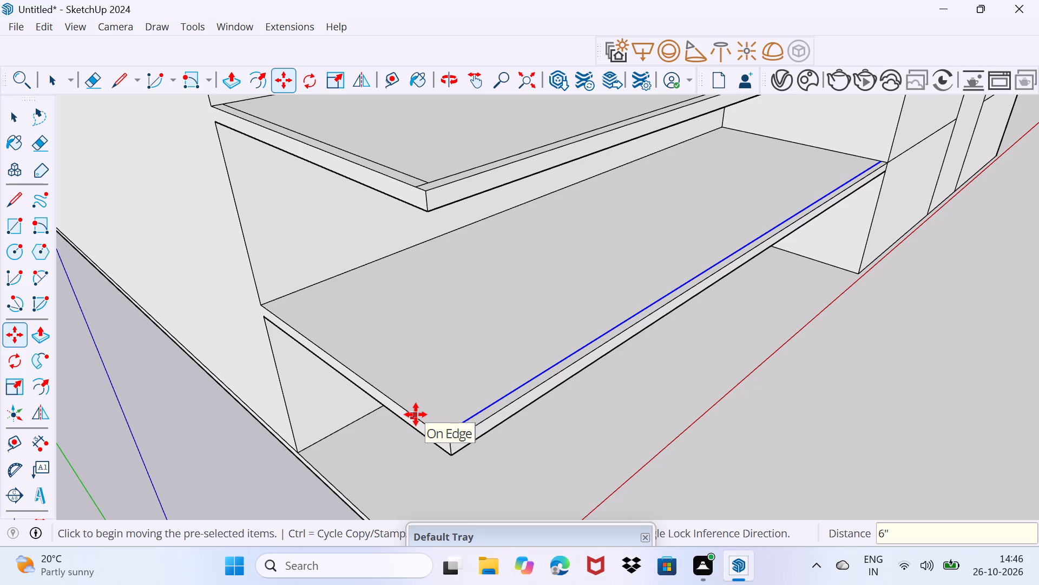
{"action": "key", "text": "space"}
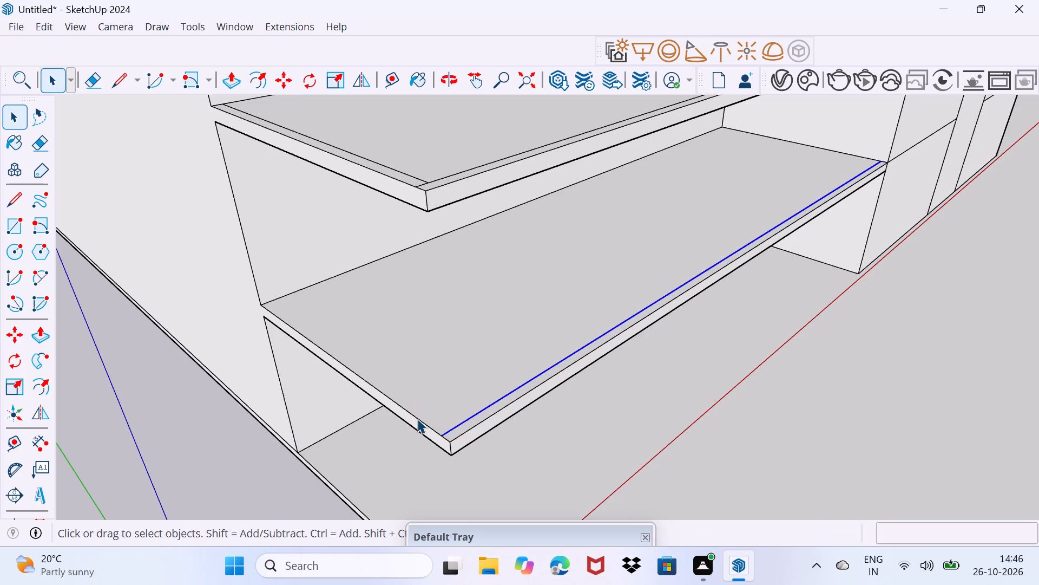
Copy the side top edge of the lowest slab 6" inward to complete its border outline.
{"action": "left_click", "coordinate": [418, 419]}
{"action": "key", "text": "m"}
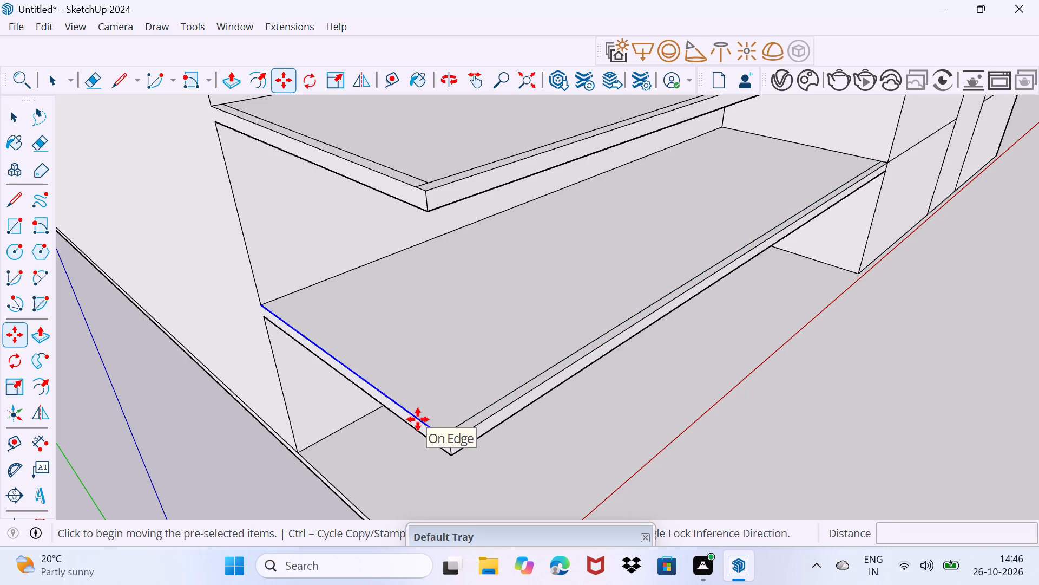
{"action": "left_click", "coordinate": [444, 434]}
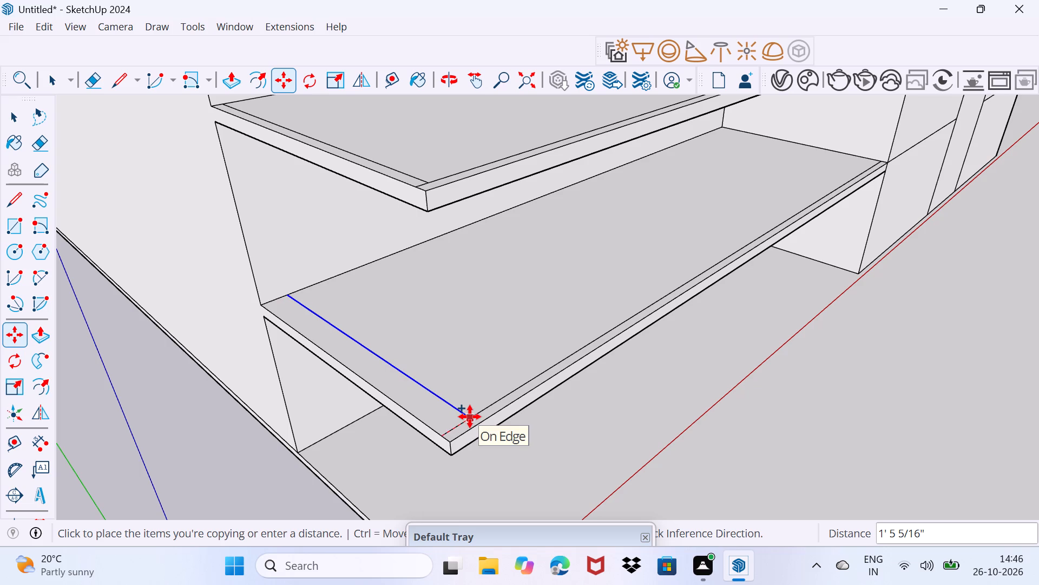
{"action": "key", "text": "6"}
{"action": "key", "text": "shift+quotedbl"}
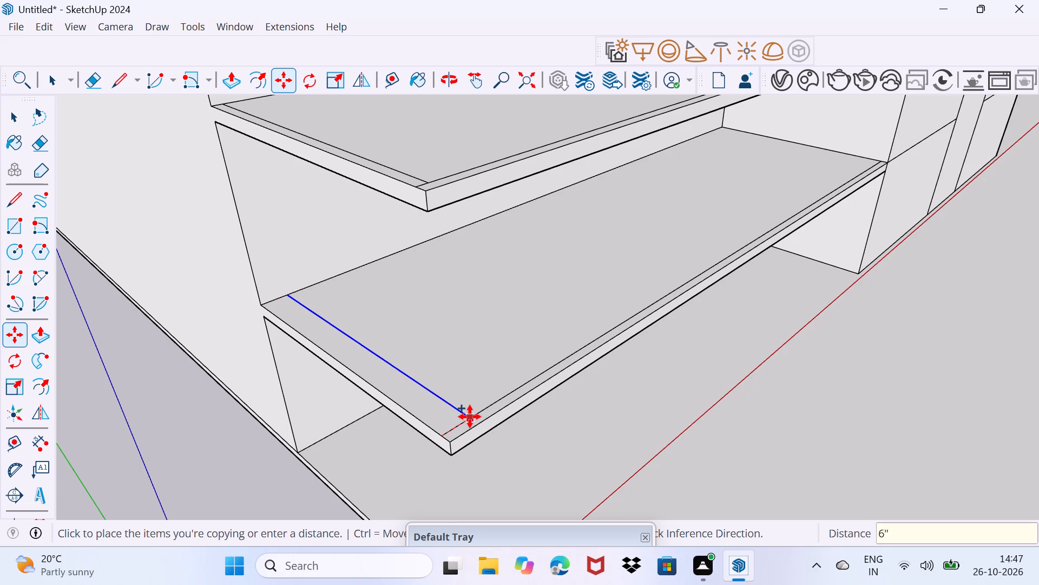
{"action": "key", "text": "Return"}
{"action": "key", "text": "space"}
{"action": "left_click_drag", "start_coordinate": [448, 435], "coordinate": [474, 379]}
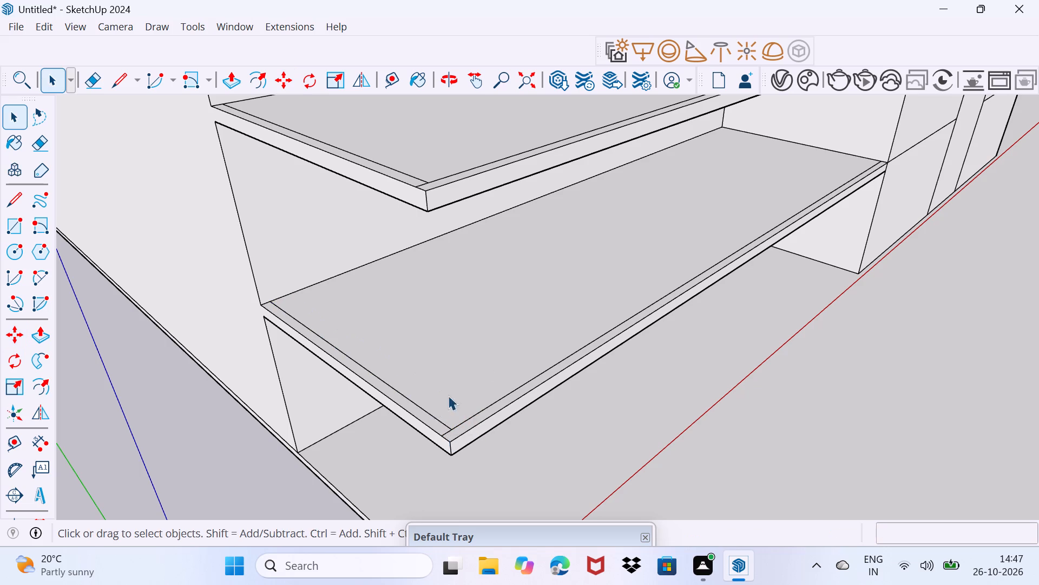
Erase the leftover line segments at the outer border corners of the two lowest slabs.
{"action": "scroll", "coordinate": [435, 413], "scroll_direction": "up", "scroll_amount": 3}
{"action": "key", "text": "e"}
{"action": "scroll", "coordinate": [453, 450], "scroll_direction": "up", "scroll_amount": 3}
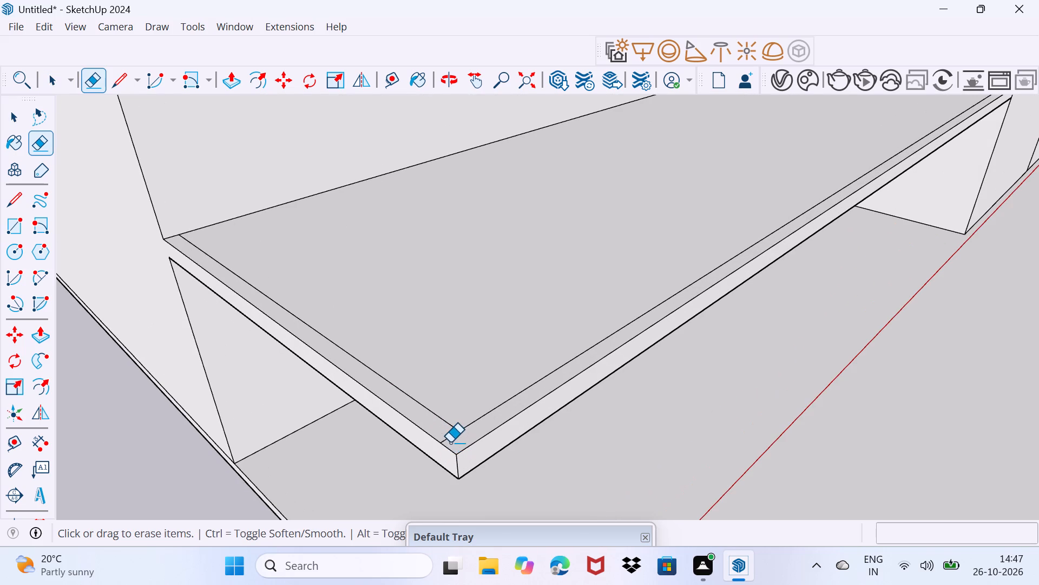
{"action": "left_click", "coordinate": [448, 438]}
{"action": "scroll", "coordinate": [450, 430], "scroll_direction": "down", "scroll_amount": 1}
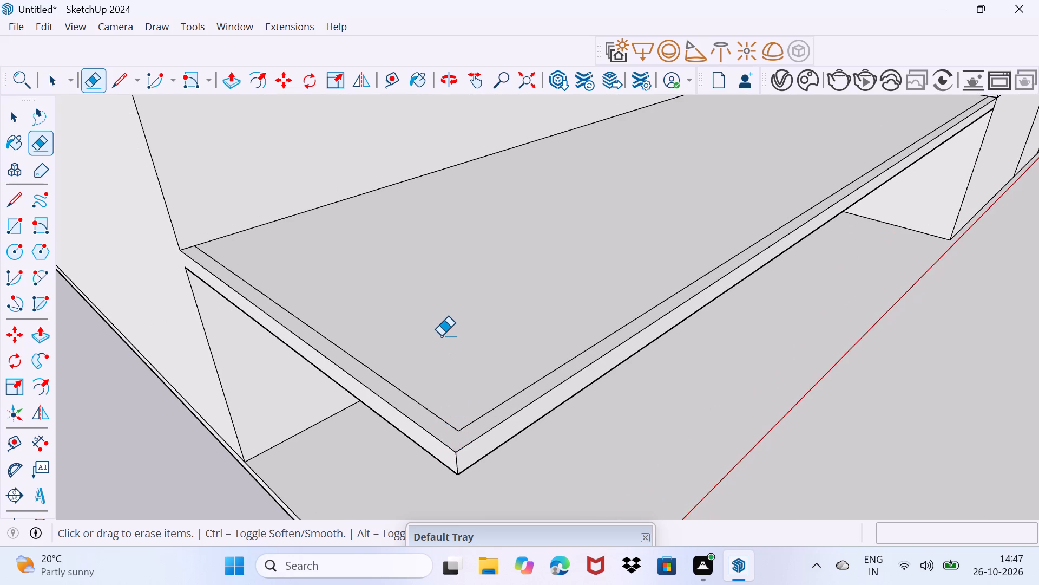
{"action": "scroll", "coordinate": [441, 336], "scroll_direction": "down", "scroll_amount": 3}
{"action": "middle_click_drag", "start_coordinate": [428, 324], "coordinate": [457, 406]}
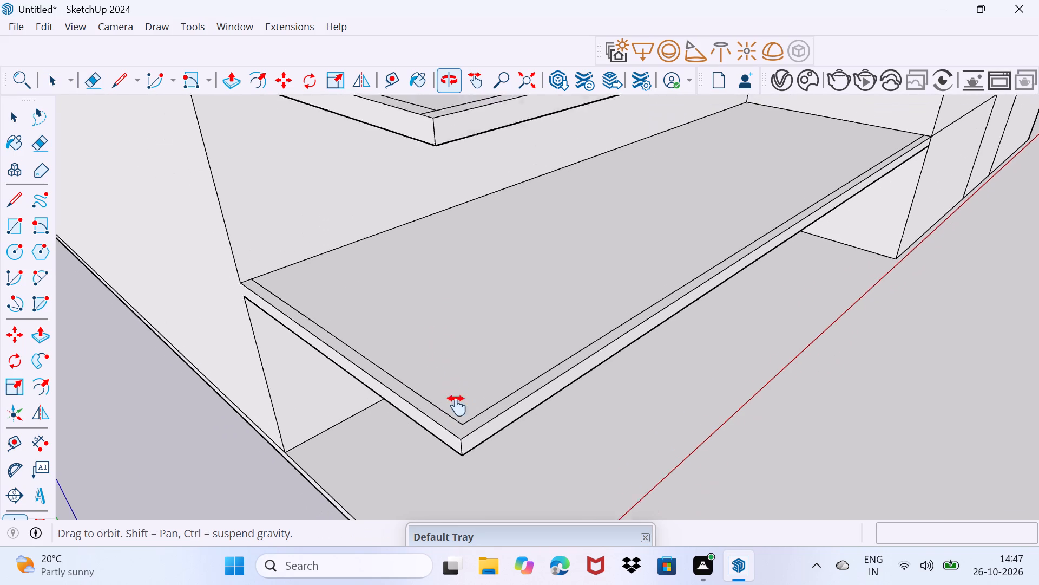
{"action": "middle_click_drag", "start_coordinate": [457, 406], "coordinate": [468, 453]}
{"action": "scroll", "coordinate": [477, 281], "scroll_direction": "up", "scroll_amount": 2}
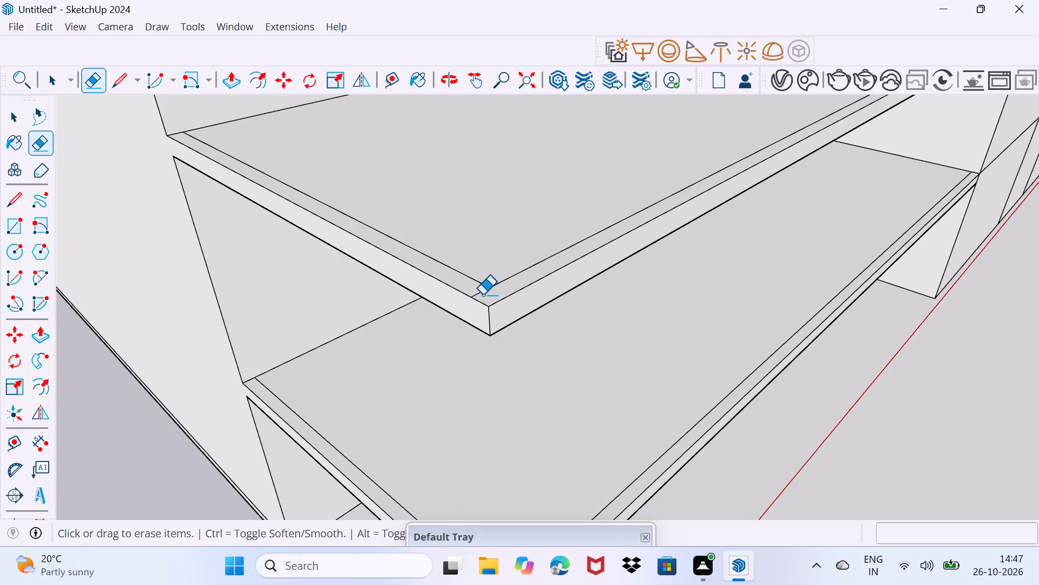
{"action": "left_click", "coordinate": [479, 291]}
Erase the leftover corner line segments from the borders of the fifth, fourth and third slabs from the top.
{"action": "scroll", "coordinate": [479, 286], "scroll_direction": "down", "scroll_amount": 2}
{"action": "scroll", "coordinate": [460, 236], "scroll_direction": "down", "scroll_amount": 1}
{"action": "middle_click_drag", "start_coordinate": [460, 236], "coordinate": [422, 264]}
{"action": "scroll", "coordinate": [422, 264], "scroll_direction": "down", "scroll_amount": 4}
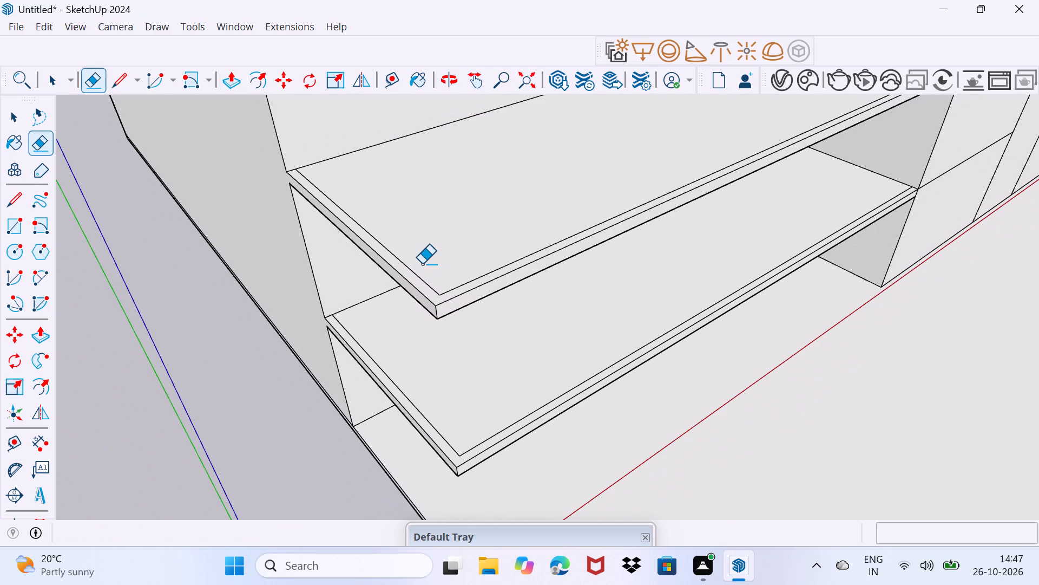
{"action": "scroll", "coordinate": [422, 264], "scroll_direction": "down", "scroll_amount": 2}
{"action": "middle_click_drag", "start_coordinate": [433, 253], "coordinate": [425, 353]}
{"action": "scroll", "coordinate": [391, 313], "scroll_direction": "up", "scroll_amount": 2}
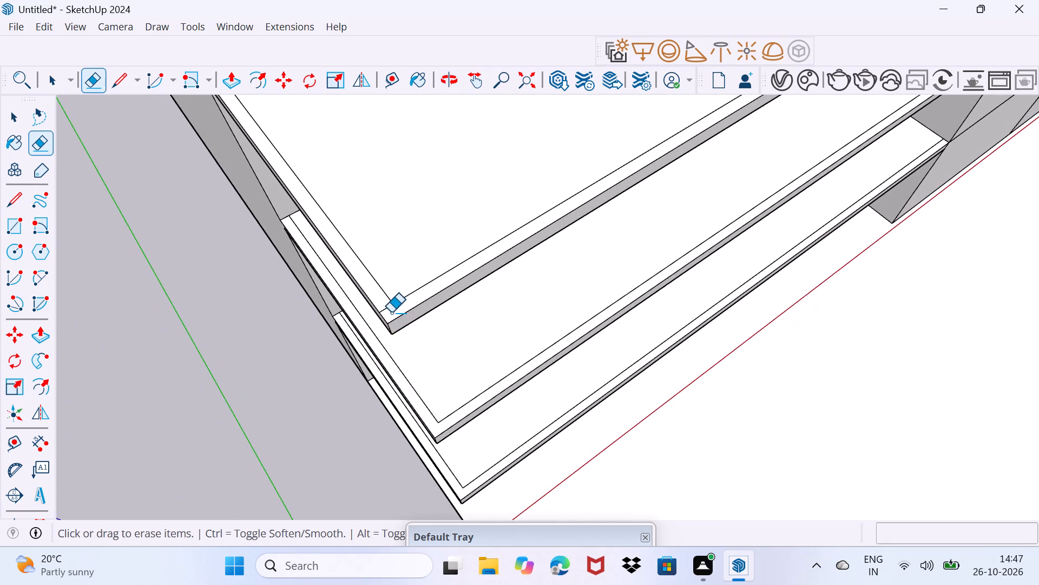
{"action": "left_click", "coordinate": [386, 307]}
{"action": "scroll", "coordinate": [402, 267], "scroll_direction": "down", "scroll_amount": 5}
{"action": "middle_click_drag", "start_coordinate": [402, 267], "coordinate": [402, 277]}
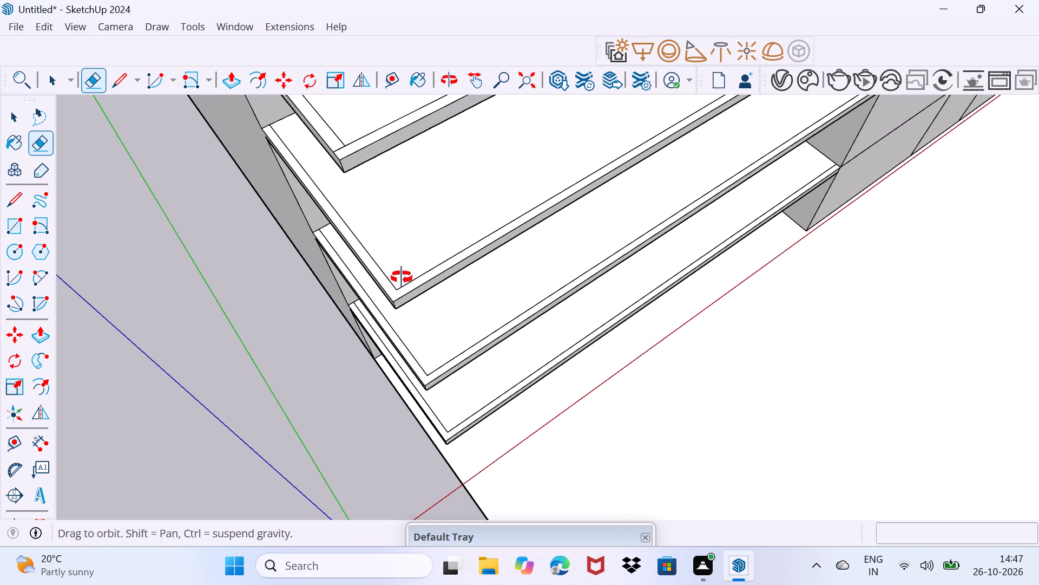
{"action": "middle_click_drag", "start_coordinate": [402, 277], "coordinate": [410, 324]}
{"action": "left_click", "coordinate": [336, 281]}
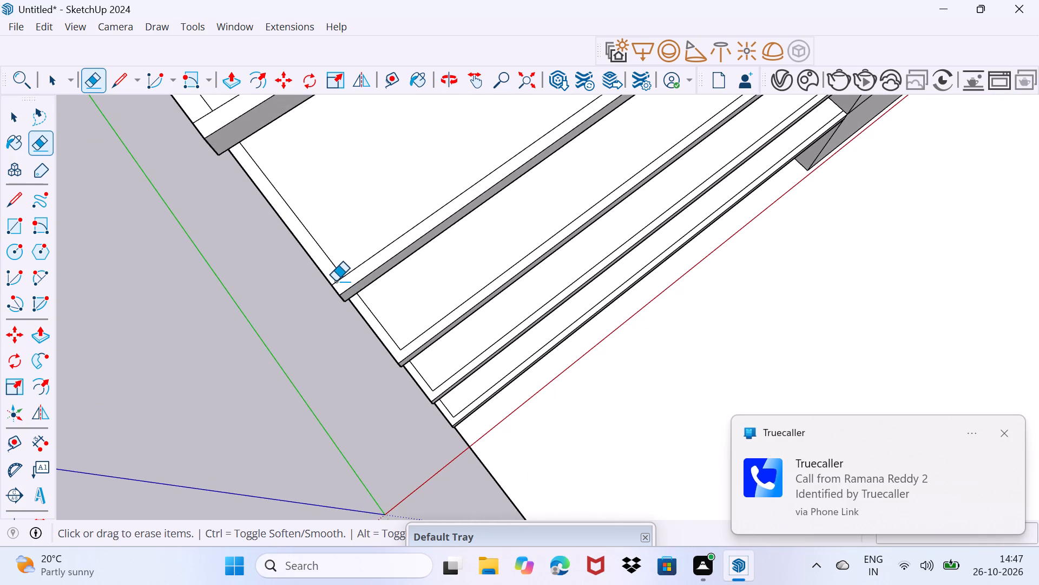
{"action": "middle_click_drag", "start_coordinate": [280, 192], "coordinate": [318, 244]}
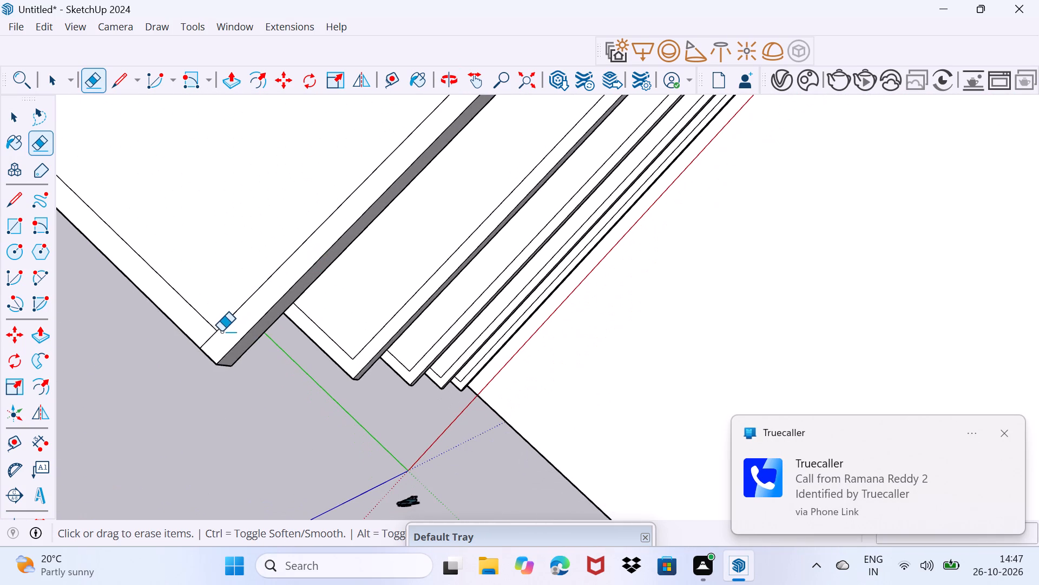
{"action": "left_click", "coordinate": [208, 338]}
Examine the border outlines and cleaned corners of the stacked slabs from several angles.
{"action": "scroll", "coordinate": [202, 298], "scroll_direction": "down", "scroll_amount": 8}
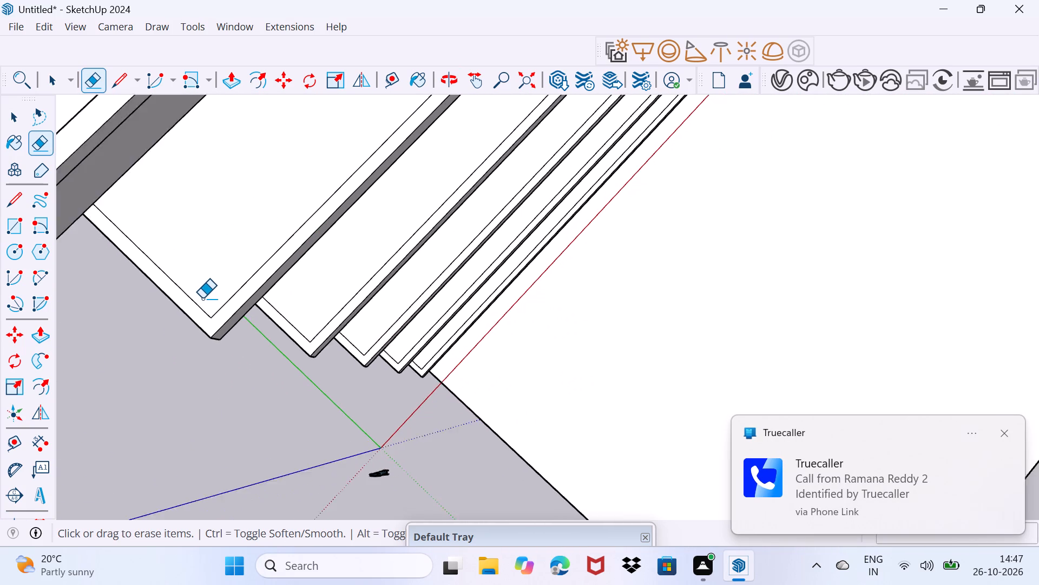
{"action": "scroll", "coordinate": [202, 298], "scroll_direction": "down", "scroll_amount": 7}
{"action": "middle_click_drag", "start_coordinate": [187, 313], "coordinate": [380, 277]}
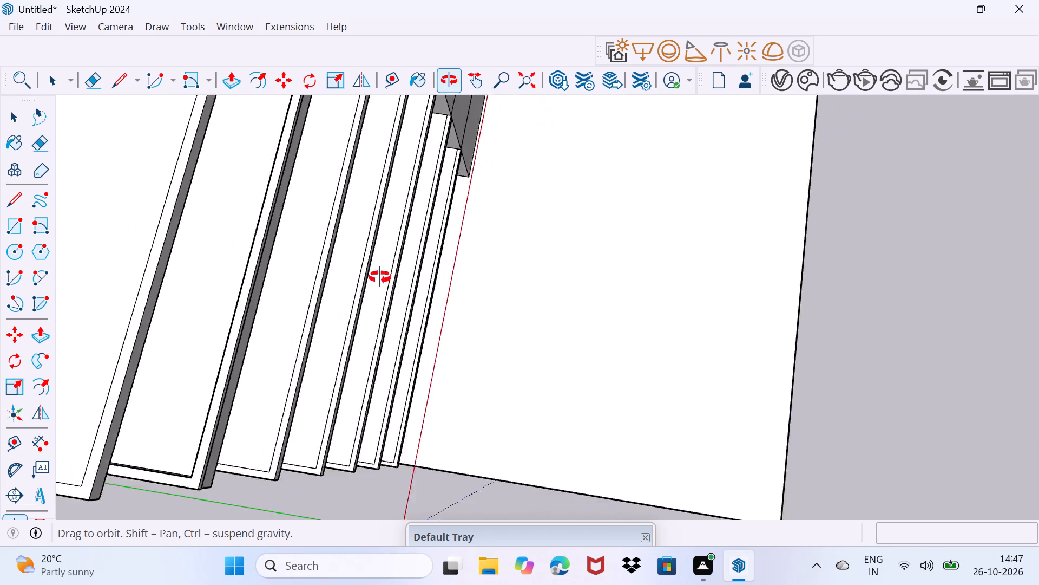
{"action": "middle_click_drag", "start_coordinate": [380, 277], "coordinate": [292, 224]}
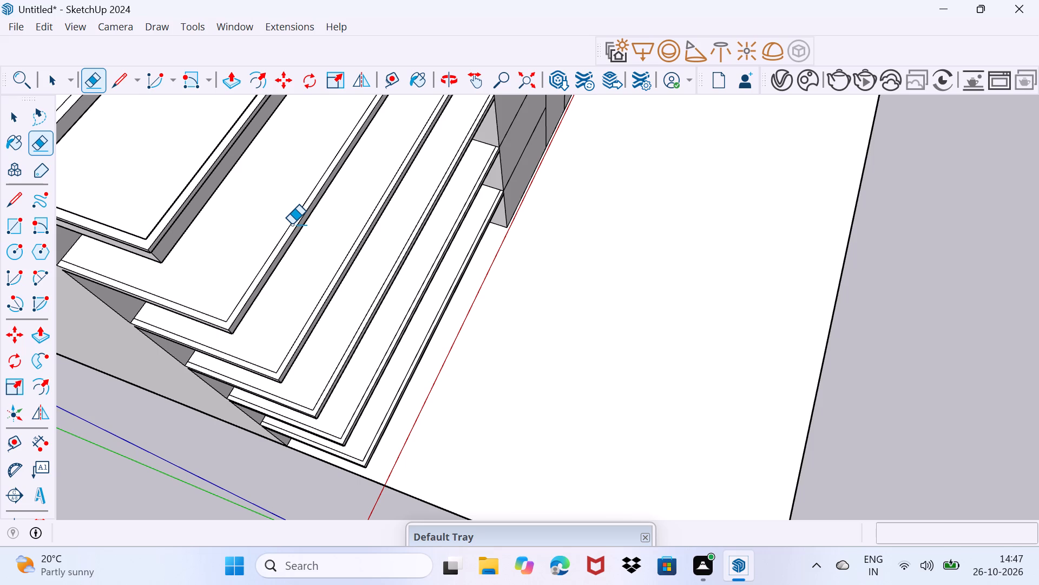
{"action": "key", "text": "space"}
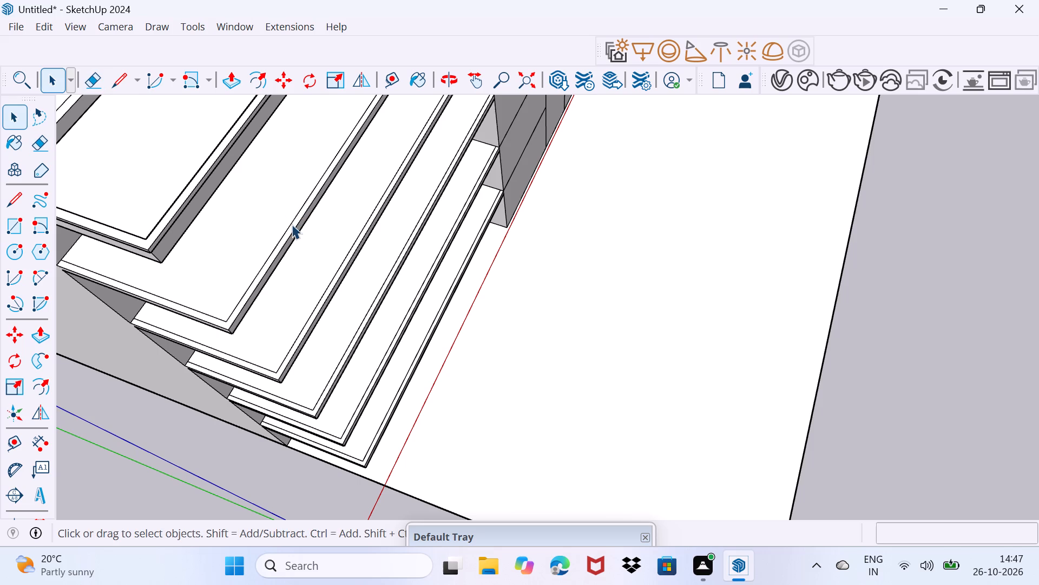
{"action": "middle_click_drag", "start_coordinate": [255, 289], "coordinate": [209, 212]}
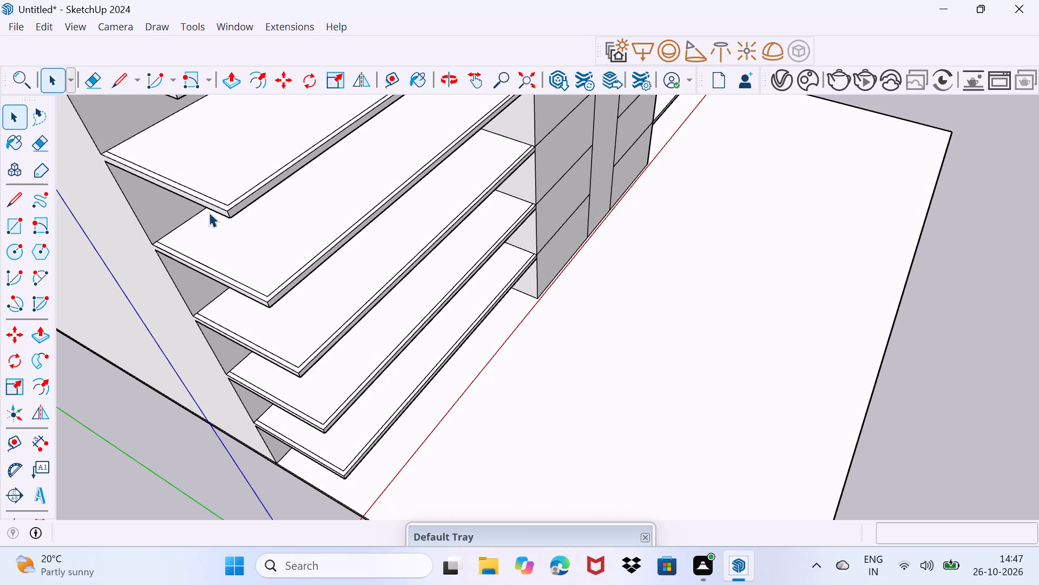
{"action": "scroll", "coordinate": [207, 212], "scroll_direction": "up", "scroll_amount": 3}
{"action": "middle_click_drag", "start_coordinate": [207, 212], "coordinate": [102, 216]}
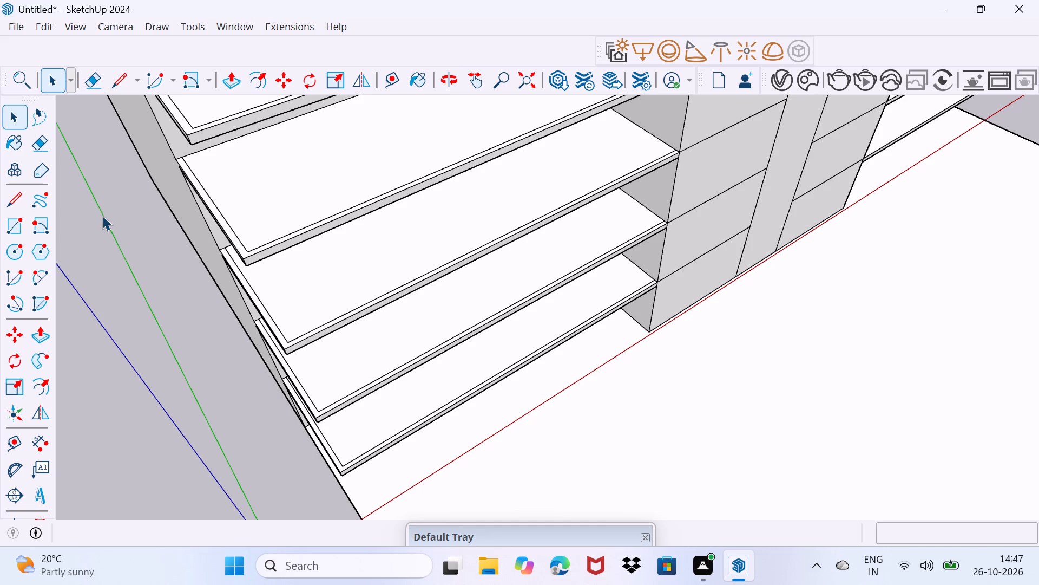
{"action": "scroll", "coordinate": [154, 262], "scroll_direction": "down", "scroll_amount": 1}
{"action": "middle_click_drag", "start_coordinate": [233, 301], "coordinate": [291, 309]}
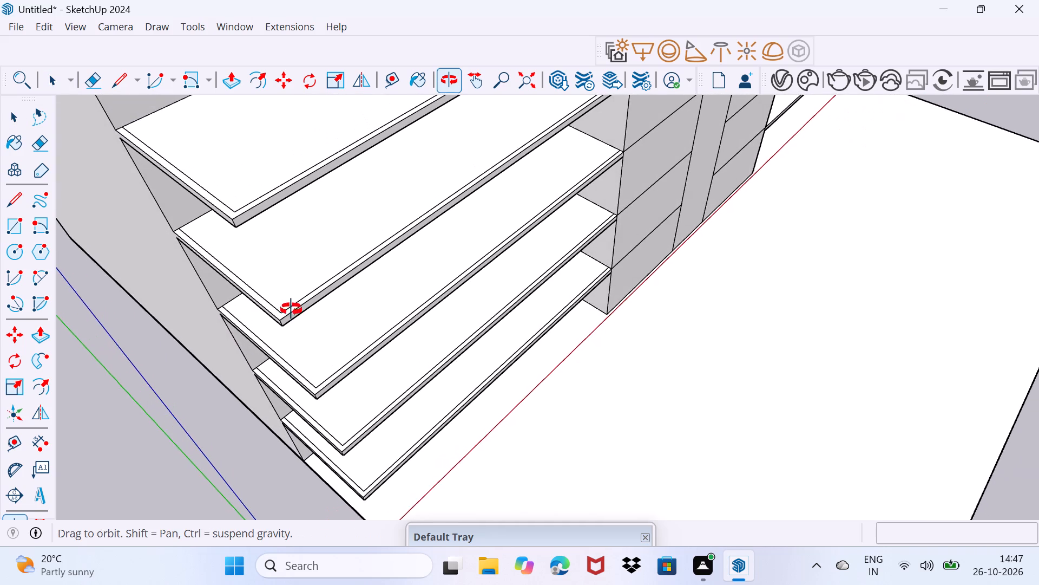
{"action": "middle_click_drag", "start_coordinate": [291, 309], "coordinate": [292, 309]}
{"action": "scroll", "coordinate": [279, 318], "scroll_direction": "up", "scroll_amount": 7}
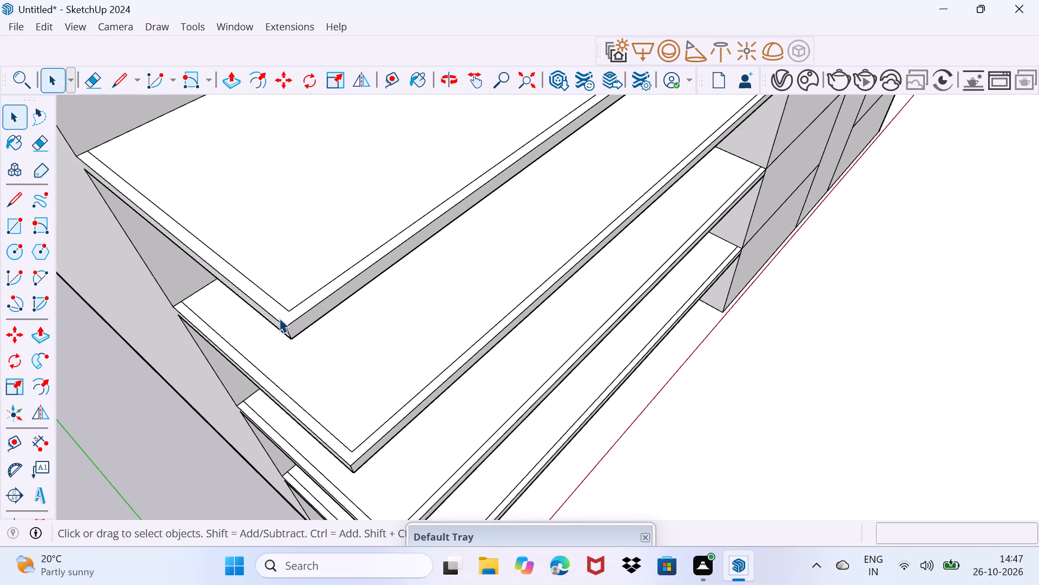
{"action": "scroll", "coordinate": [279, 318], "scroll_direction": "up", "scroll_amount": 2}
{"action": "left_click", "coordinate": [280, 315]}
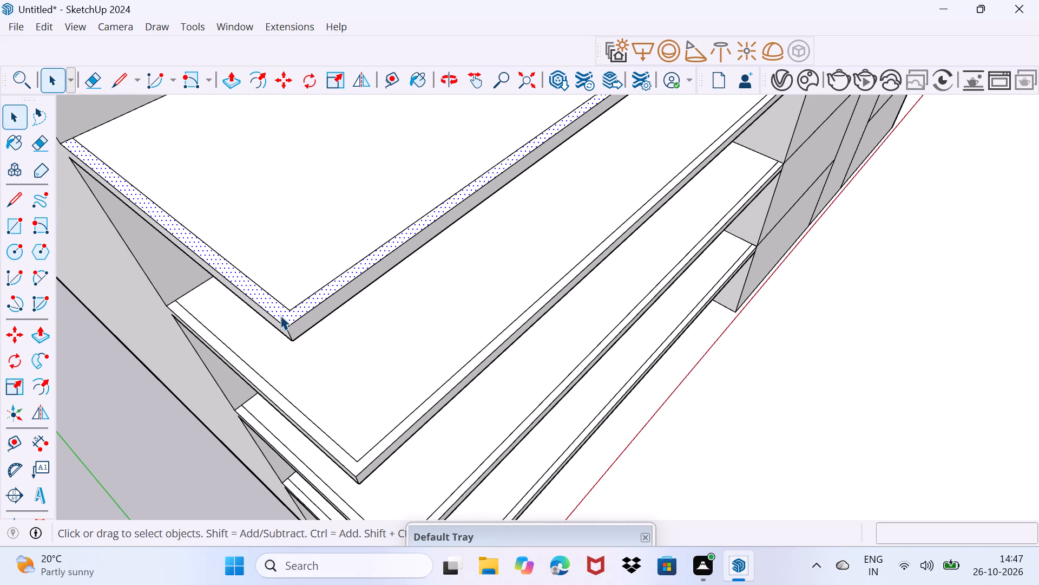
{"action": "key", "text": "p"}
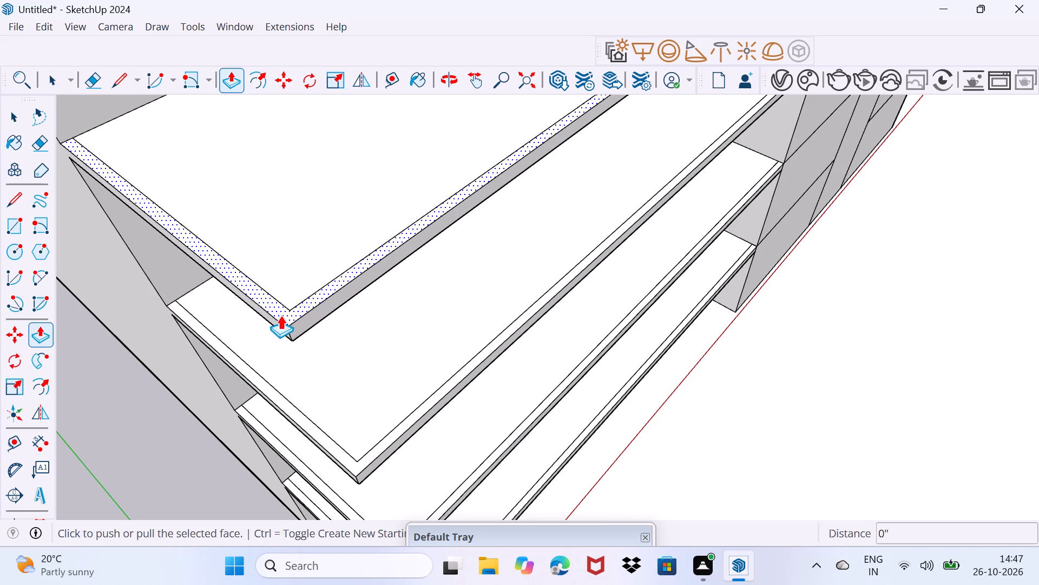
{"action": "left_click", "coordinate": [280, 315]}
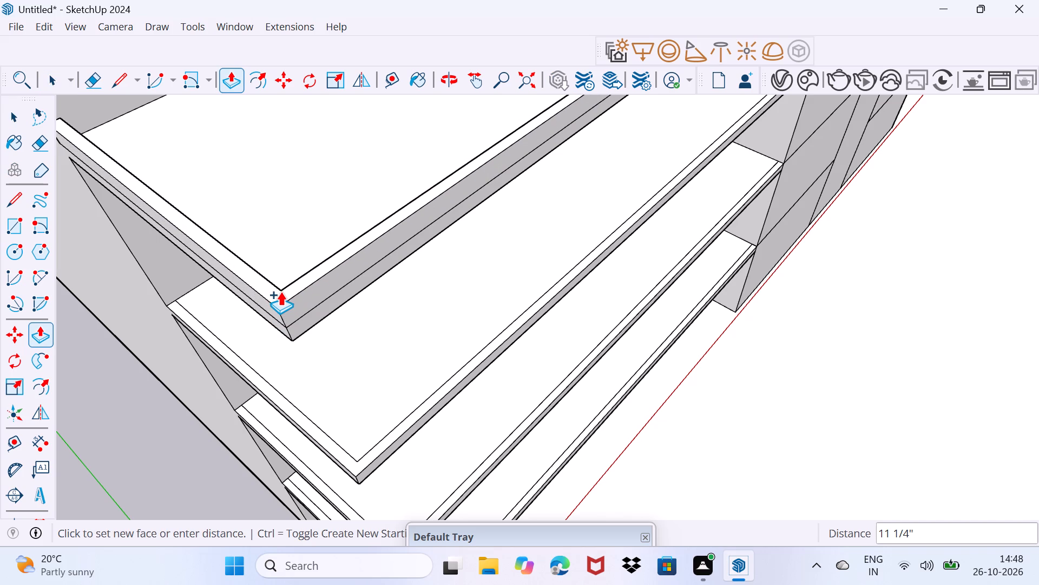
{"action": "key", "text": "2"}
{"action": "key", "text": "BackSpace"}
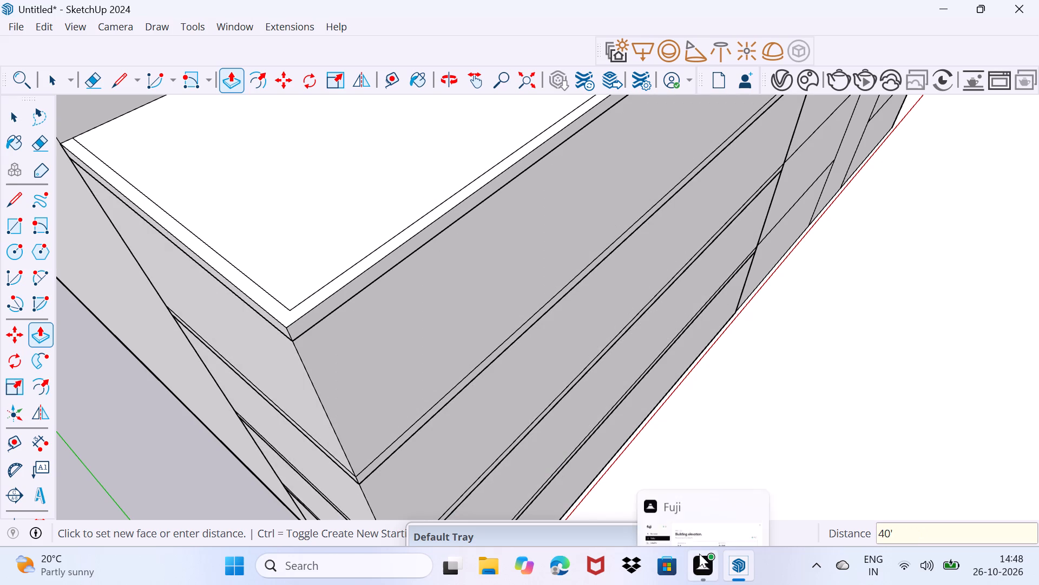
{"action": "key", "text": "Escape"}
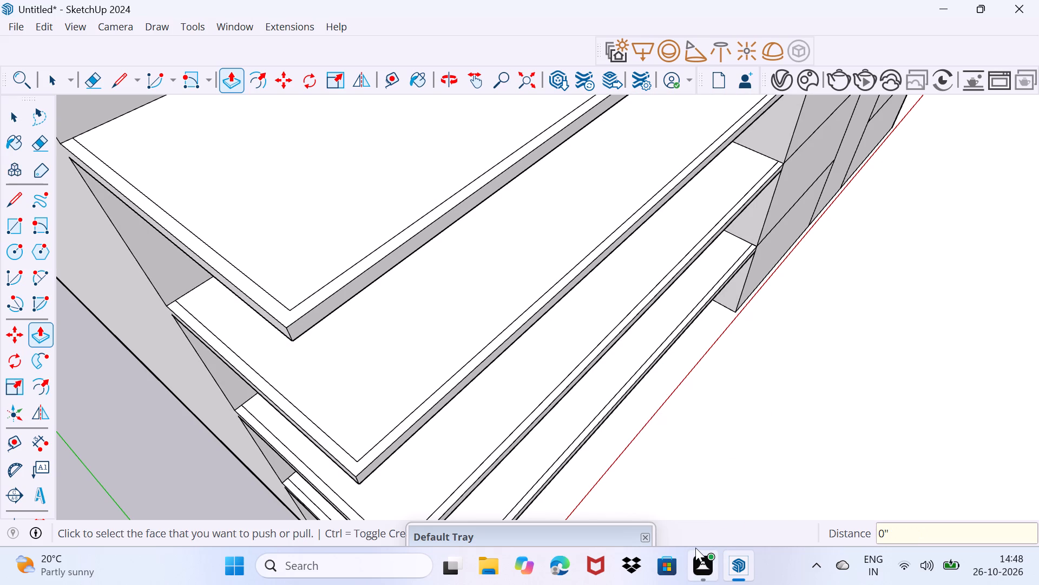
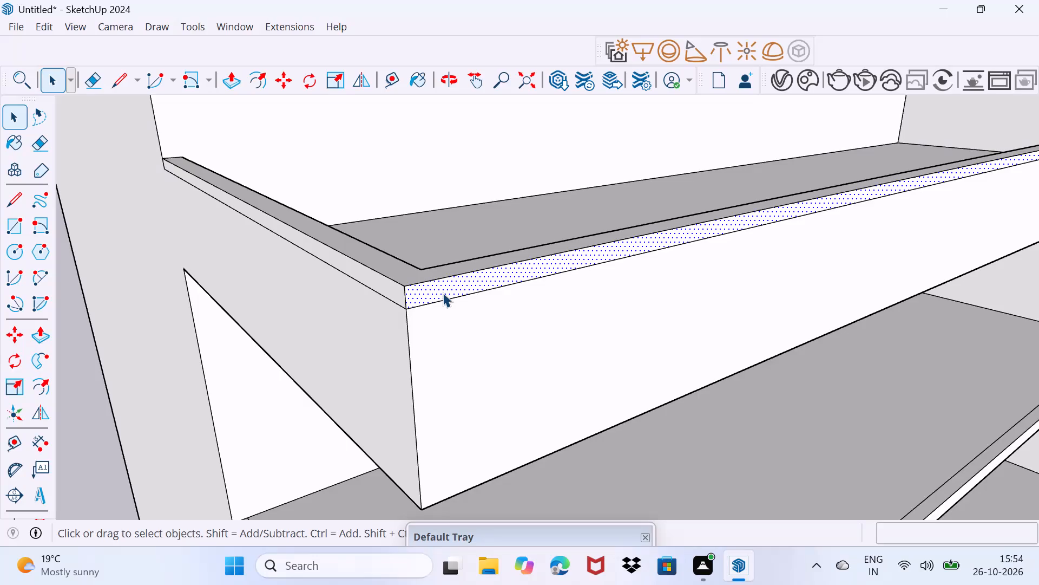
Push/Pull the front and side faces of the lip on the fifth-lowest slab's raised border outward by 0.7".
{"action": "key", "text": "p"}
{"action": "left_click", "coordinate": [443, 292]}
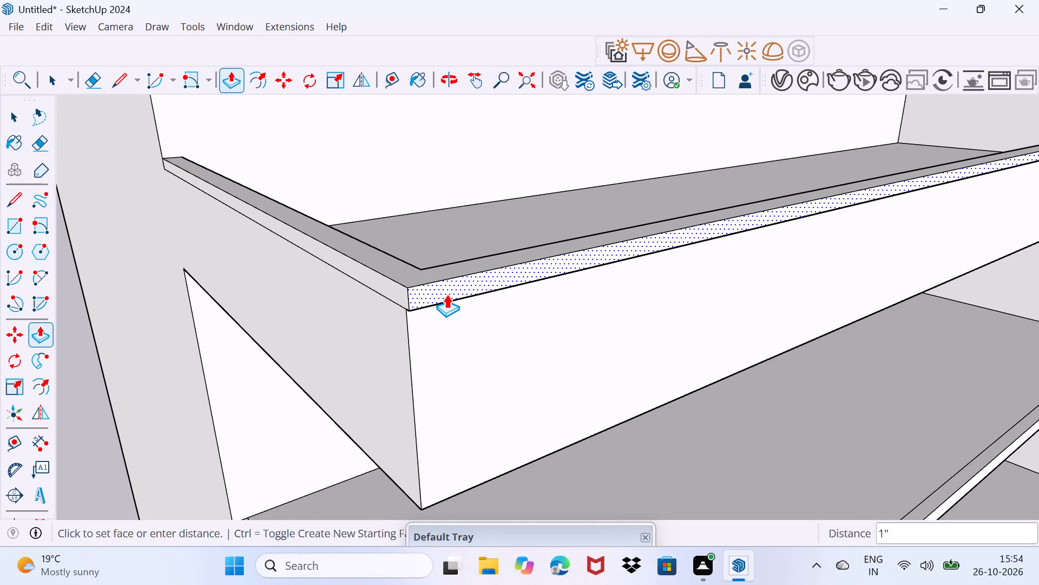
{"action": "type", "text": "0.7"}
{"action": "key", "text": "shift+quotedbl"}
{"action": "key", "text": "Return"}
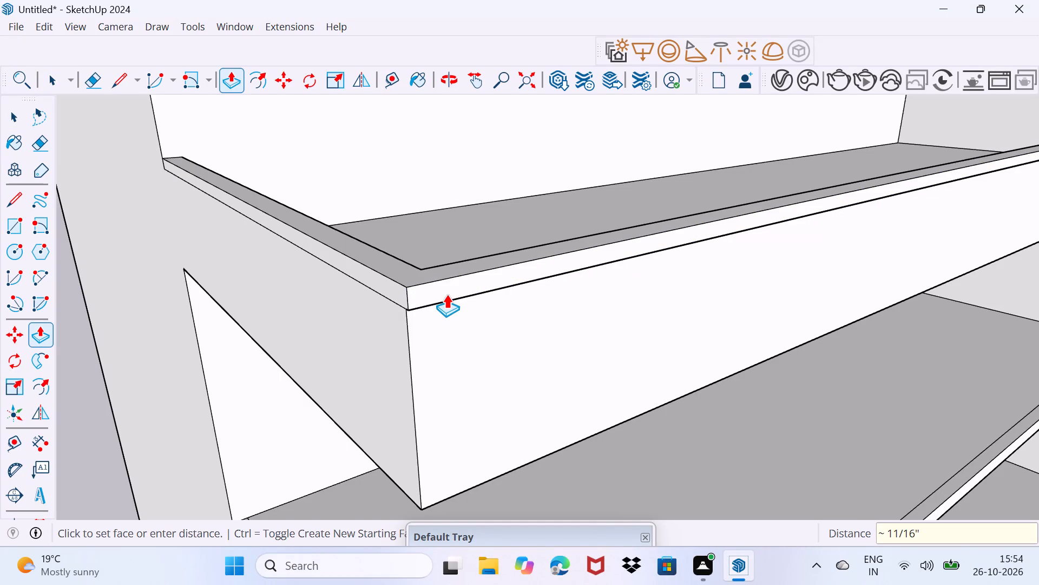
{"action": "double_click", "coordinate": [400, 289]}
Push/Pull the border face of the fourth-lowest slab upward by 1'16".
{"action": "scroll", "coordinate": [448, 348], "scroll_direction": "down", "scroll_amount": 3}
{"action": "middle_click_drag", "start_coordinate": [462, 395], "coordinate": [444, 285]}
{"action": "scroll", "coordinate": [444, 285], "scroll_direction": "down", "scroll_amount": 6}
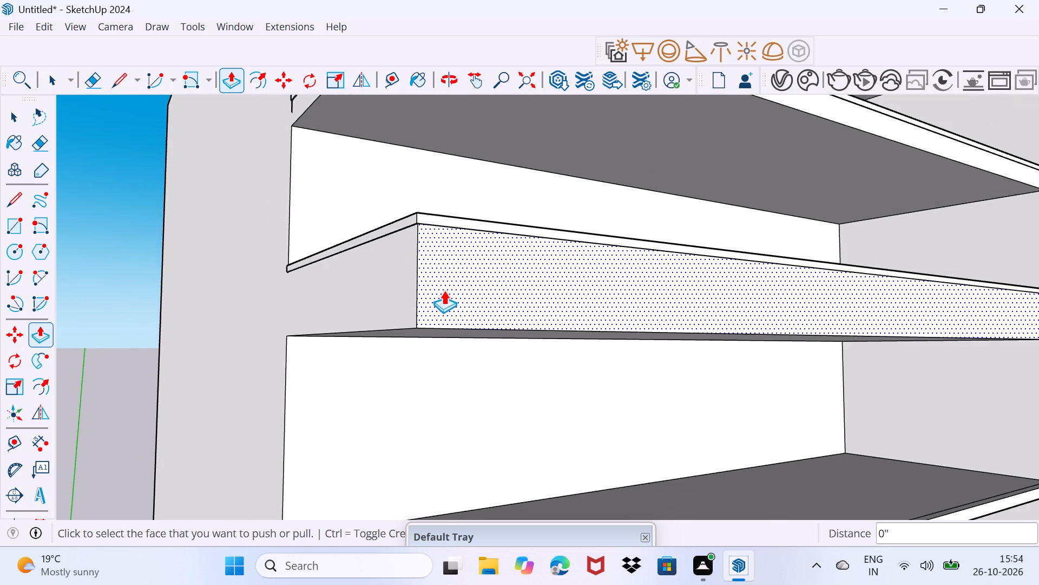
{"action": "scroll", "coordinate": [444, 290], "scroll_direction": "down", "scroll_amount": 10}
{"action": "middle_click_drag", "start_coordinate": [456, 342], "coordinate": [488, 433]}
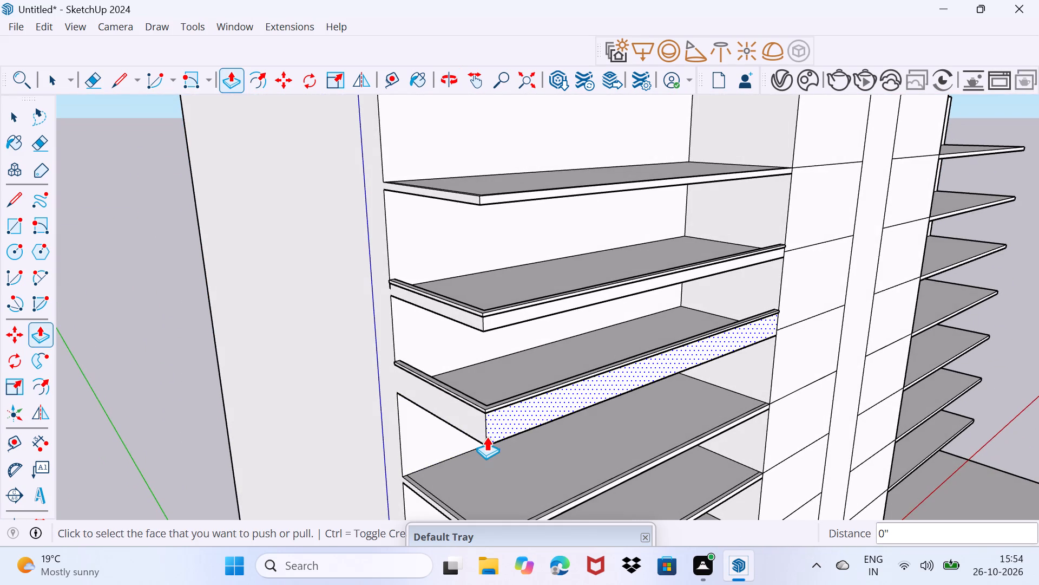
{"action": "key", "text": "space"}
{"action": "middle_click_drag", "start_coordinate": [515, 501], "coordinate": [444, 332]}
{"action": "scroll", "coordinate": [428, 350], "scroll_direction": "up", "scroll_amount": 2}
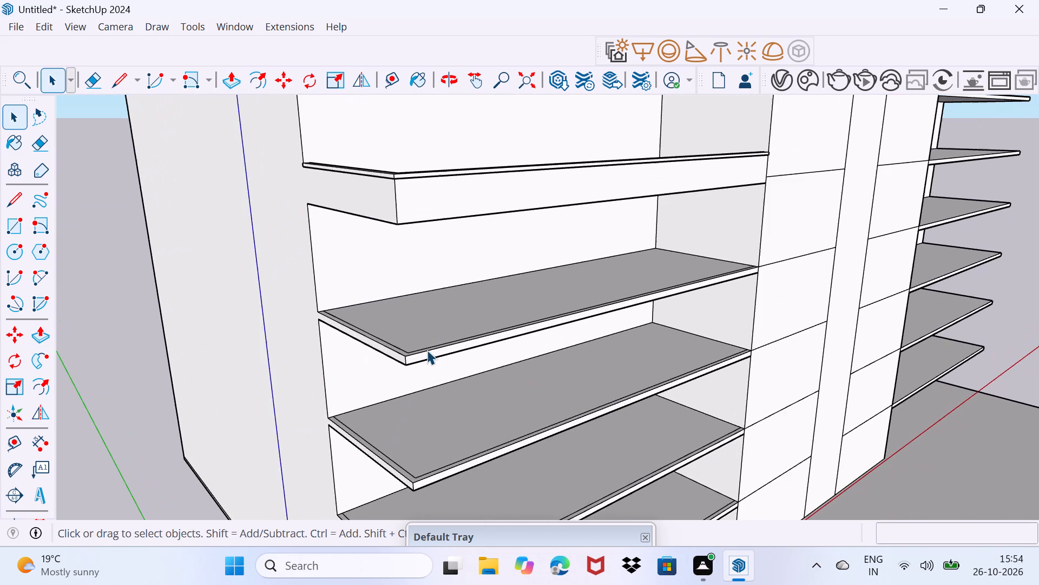
{"action": "middle_click_drag", "start_coordinate": [433, 375], "coordinate": [451, 412]}
{"action": "scroll", "coordinate": [453, 416], "scroll_direction": "up", "scroll_amount": 13}
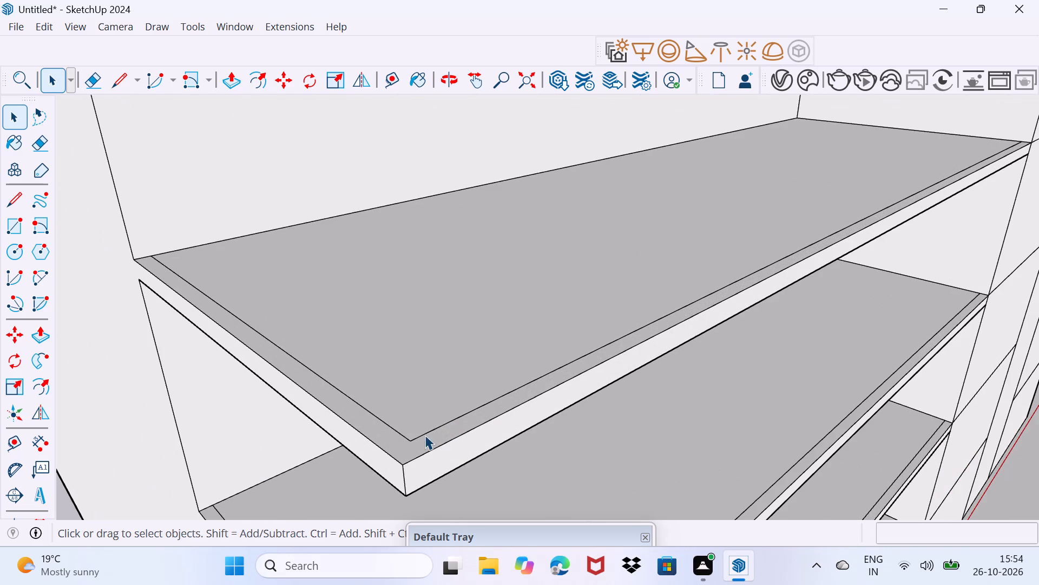
{"action": "left_click", "coordinate": [425, 439]}
{"action": "key", "text": "p"}
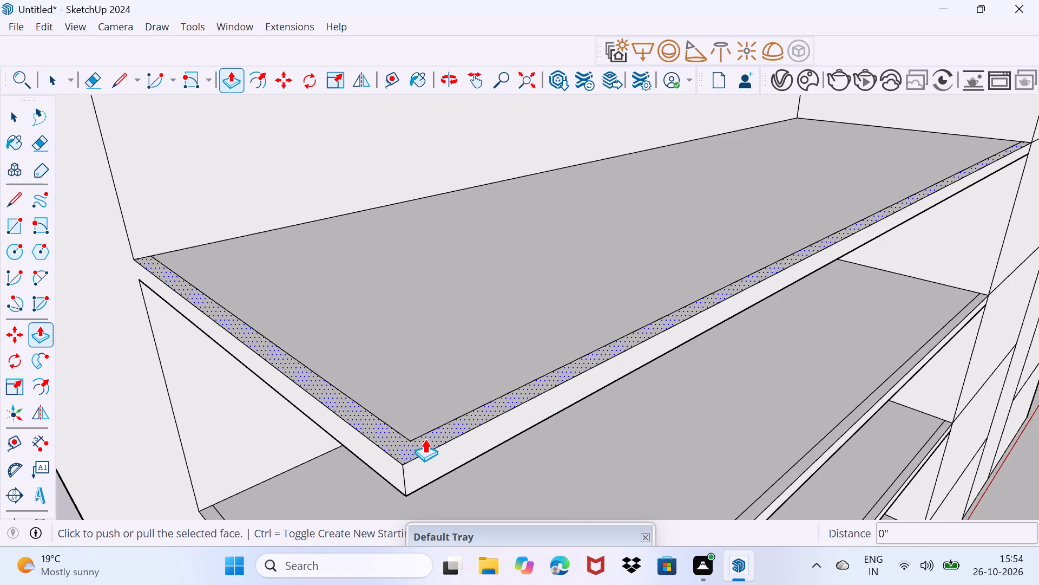
{"action": "left_click", "coordinate": [425, 439]}
{"action": "type", "text": "1'16"}
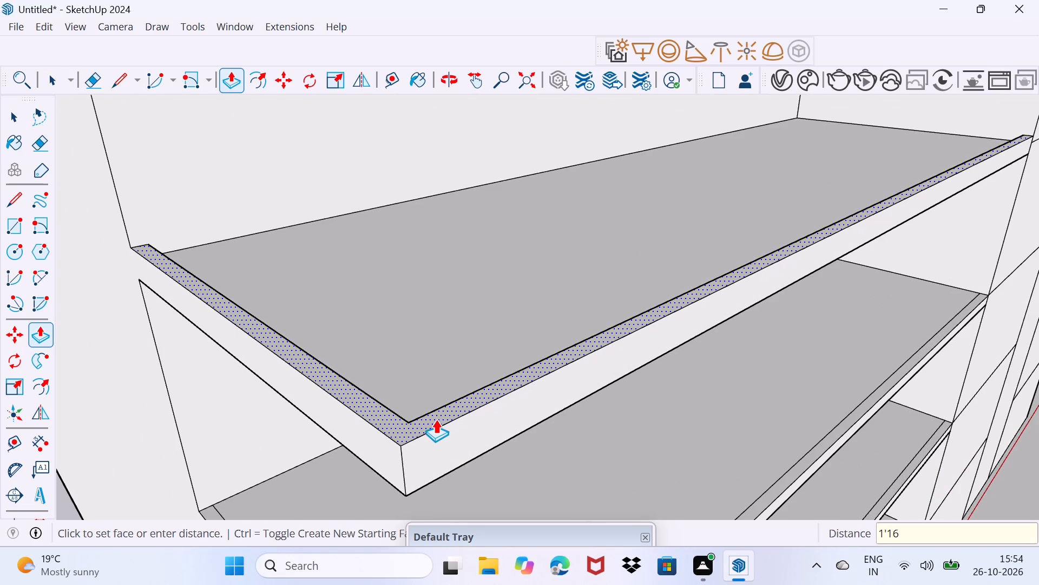
{"action": "key", "text": "shift+quotedbl"}
{"action": "key", "text": "Return"}
Push the top face of the fourth-lowest slab's raised border back down by about 1' 7/8".
{"action": "scroll", "coordinate": [424, 411], "scroll_direction": "down", "scroll_amount": 3}
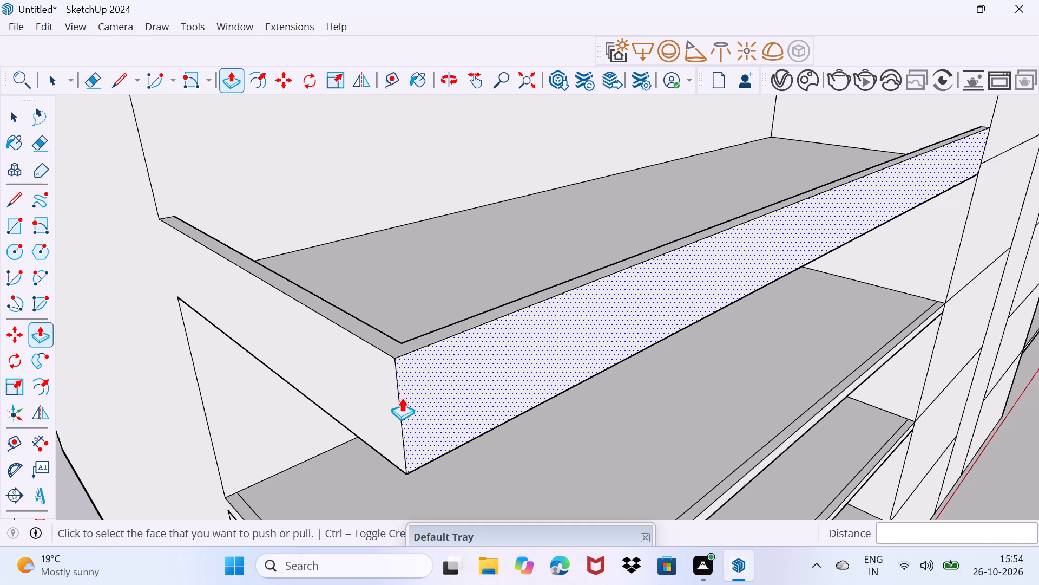
{"action": "scroll", "coordinate": [402, 398], "scroll_direction": "down", "scroll_amount": 12}
{"action": "middle_click_drag", "start_coordinate": [402, 396], "coordinate": [390, 456]}
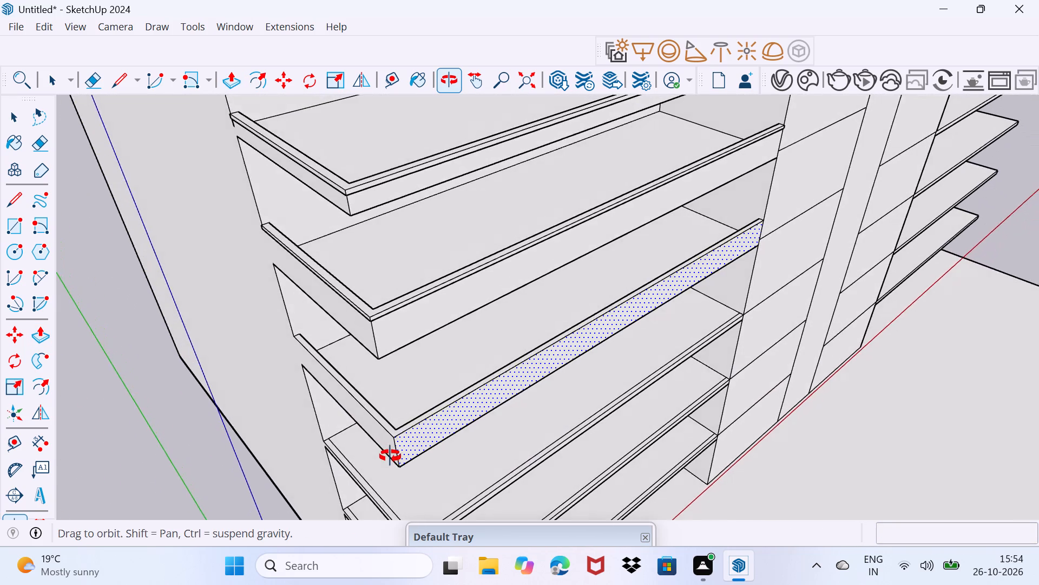
{"action": "middle_click_drag", "start_coordinate": [390, 456], "coordinate": [393, 449]}
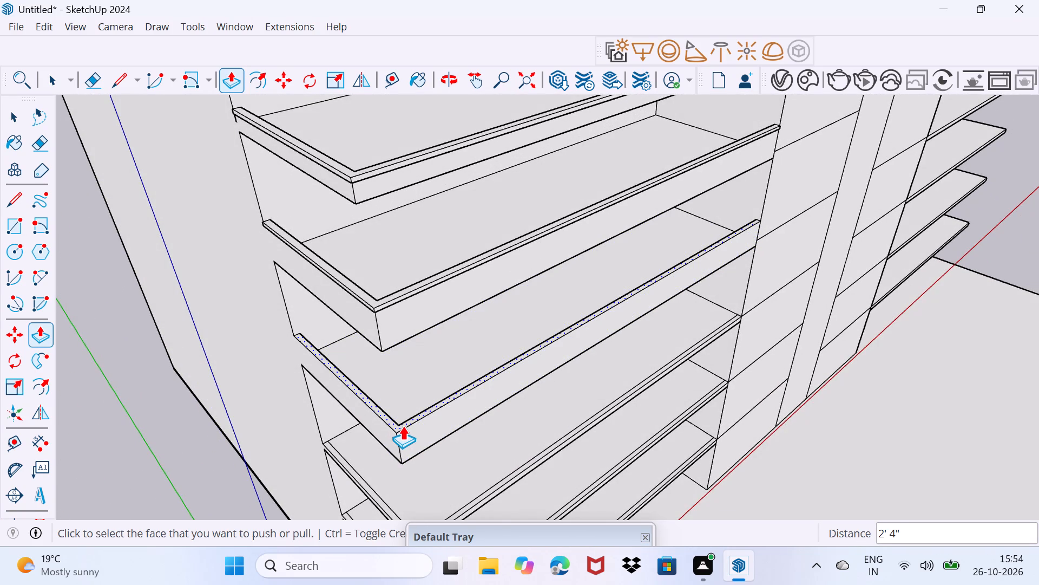
{"action": "left_click", "coordinate": [403, 426]}
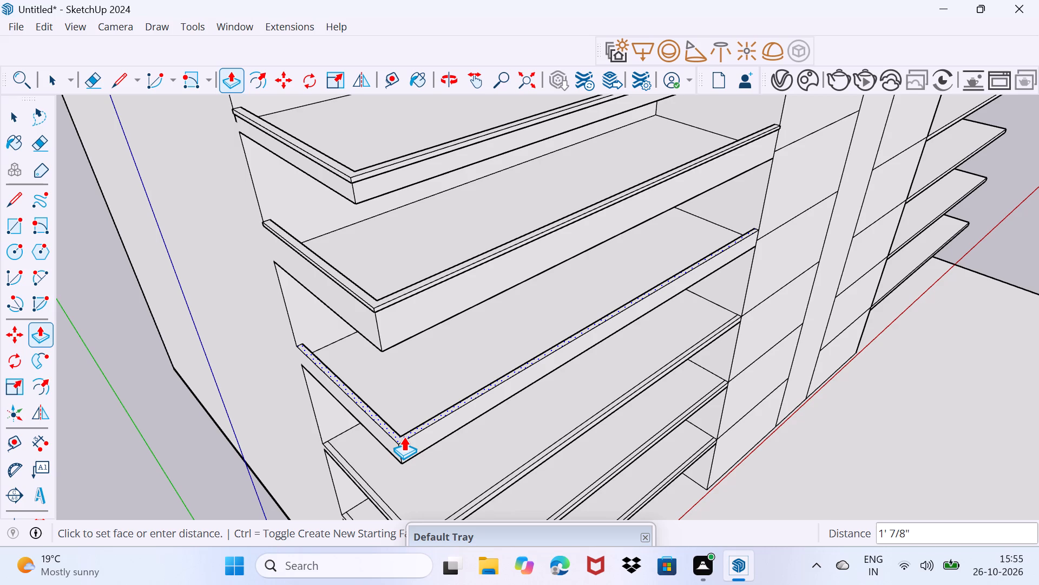
{"action": "left_click", "coordinate": [404, 437]}
Extrude a separate lip about 7 5/8" high from the top of the fourth-lowest slab's raised border, keeping the dividing edge.
{"action": "middle_click_drag", "start_coordinate": [410, 452], "coordinate": [368, 349]}
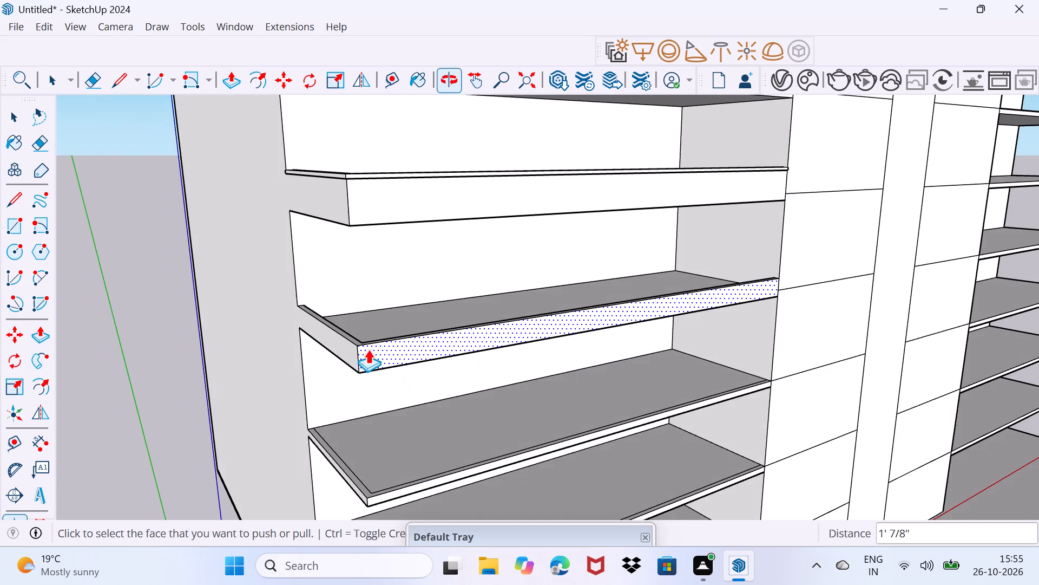
{"action": "scroll", "coordinate": [360, 348], "scroll_direction": "up", "scroll_amount": 4}
{"action": "middle_click_drag", "start_coordinate": [359, 352], "coordinate": [358, 393]}
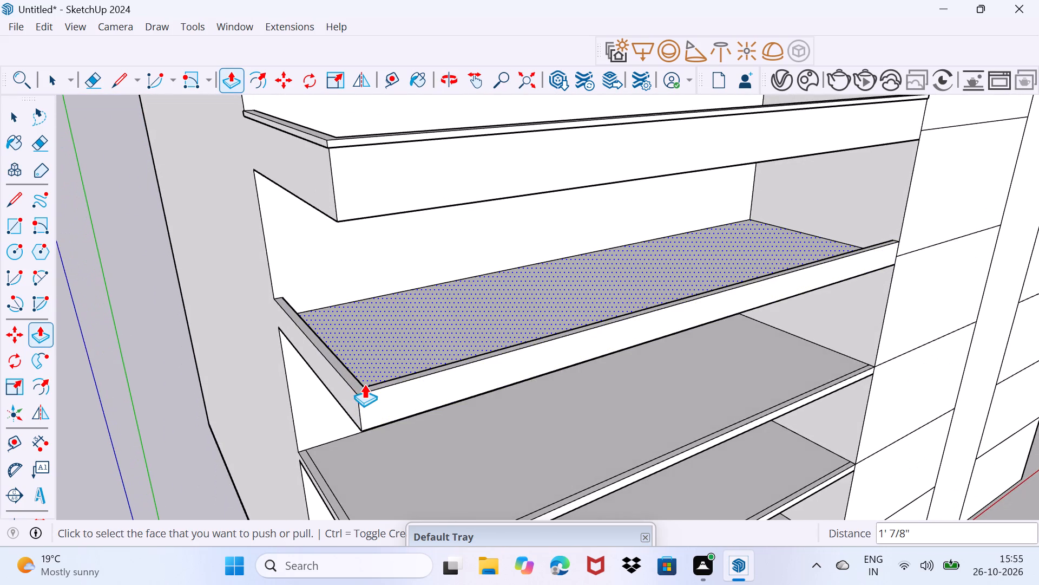
{"action": "left_click", "coordinate": [354, 387]}
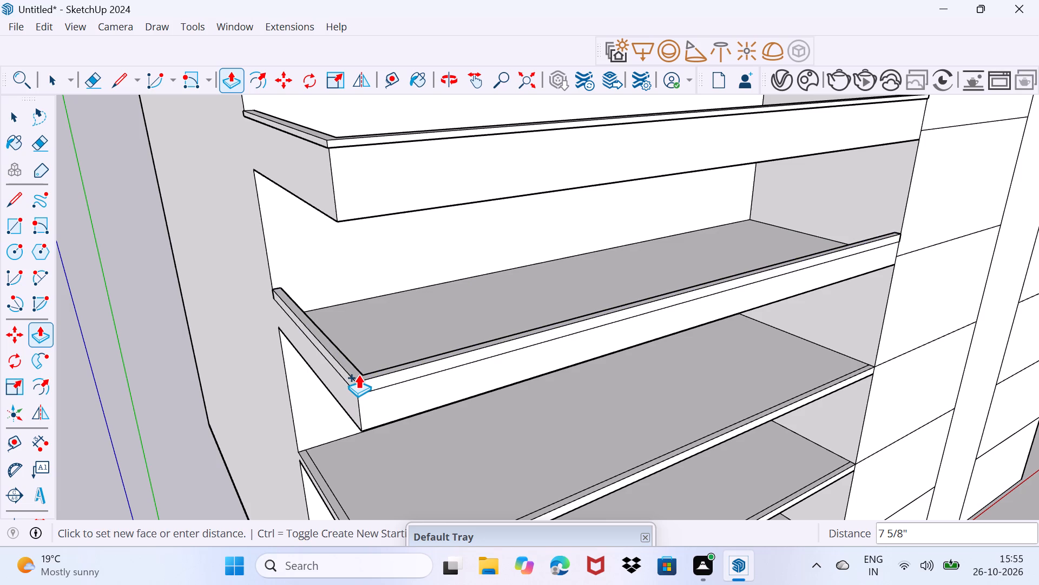
{"action": "left_click", "coordinate": [358, 374]}
Push/Pull the border face of the third-lowest slab upward by 1'8".
{"action": "scroll", "coordinate": [366, 383], "scroll_direction": "down", "scroll_amount": 3}
{"action": "middle_click_drag", "start_coordinate": [404, 434], "coordinate": [380, 327], "text": "shift"}
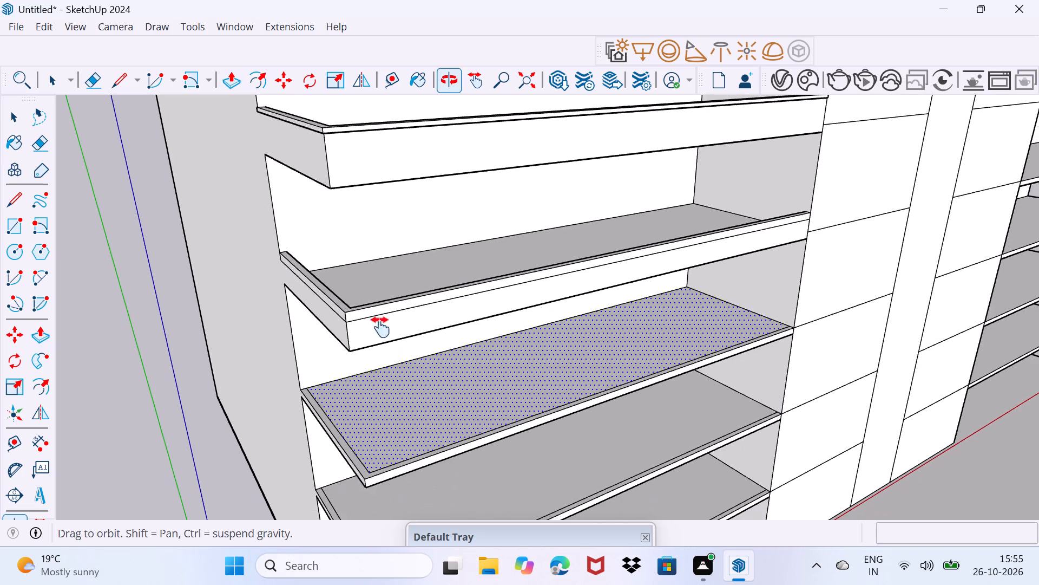
{"action": "middle_click_drag", "start_coordinate": [380, 327], "coordinate": [380, 275], "text": "shift"}
{"action": "scroll", "coordinate": [360, 353], "scroll_direction": "up", "scroll_amount": 3}
{"action": "left_click", "coordinate": [350, 328]}
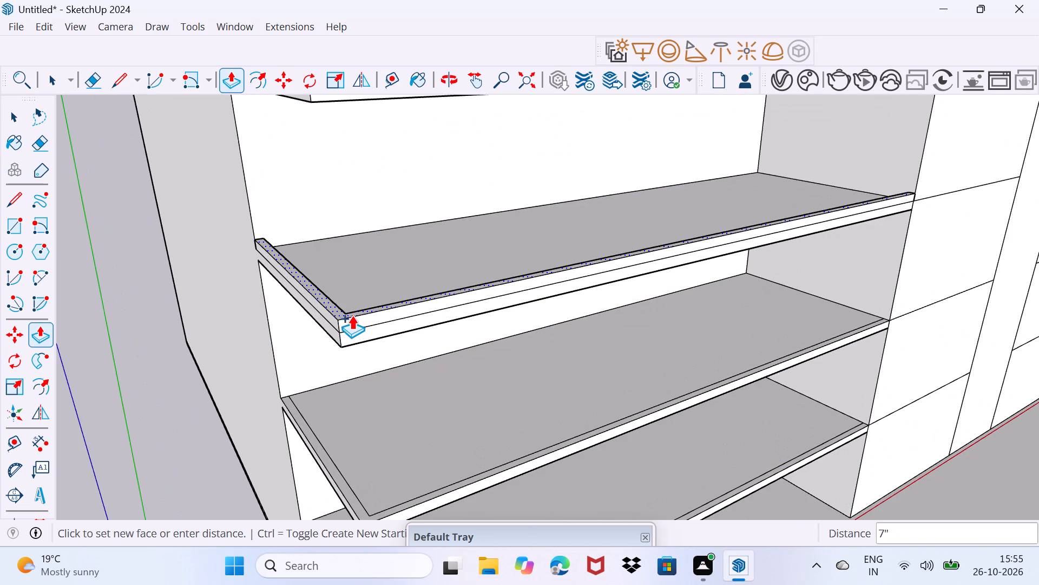
{"action": "type", "text": "1'8"}
{"action": "key", "text": "shift+quotedbl"}
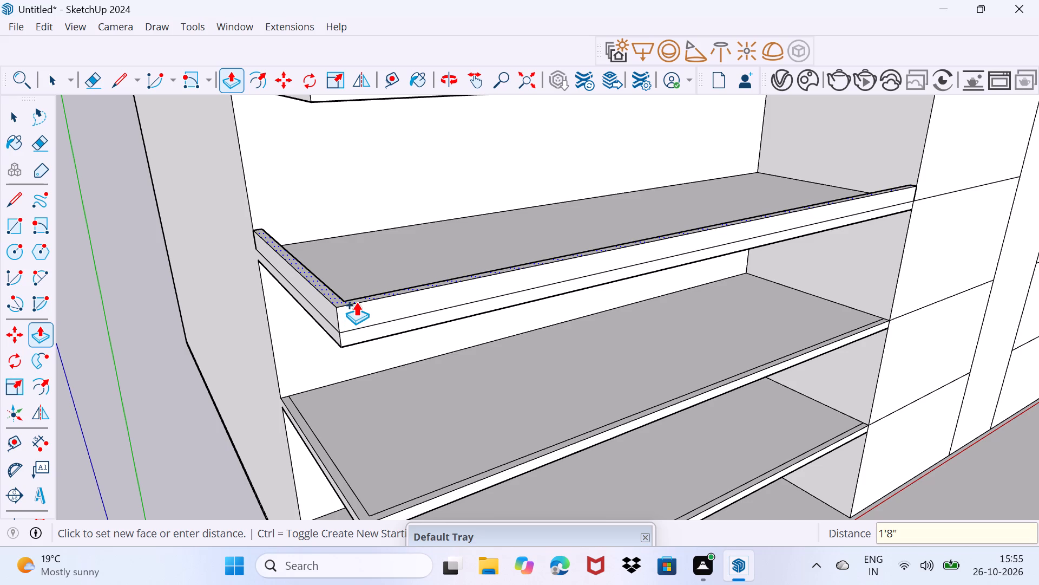
{"action": "key", "text": "Return"}
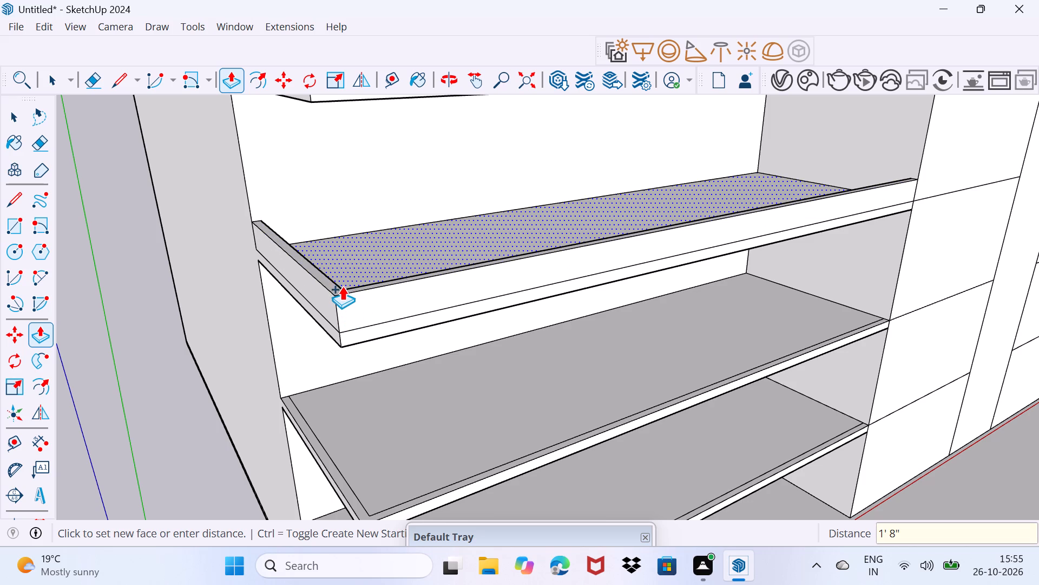
Extrude a separate lip about 4 13/16" high from the top of the third-lowest slab's raised border, keeping the dividing edge.
{"action": "left_click", "coordinate": [337, 288]}
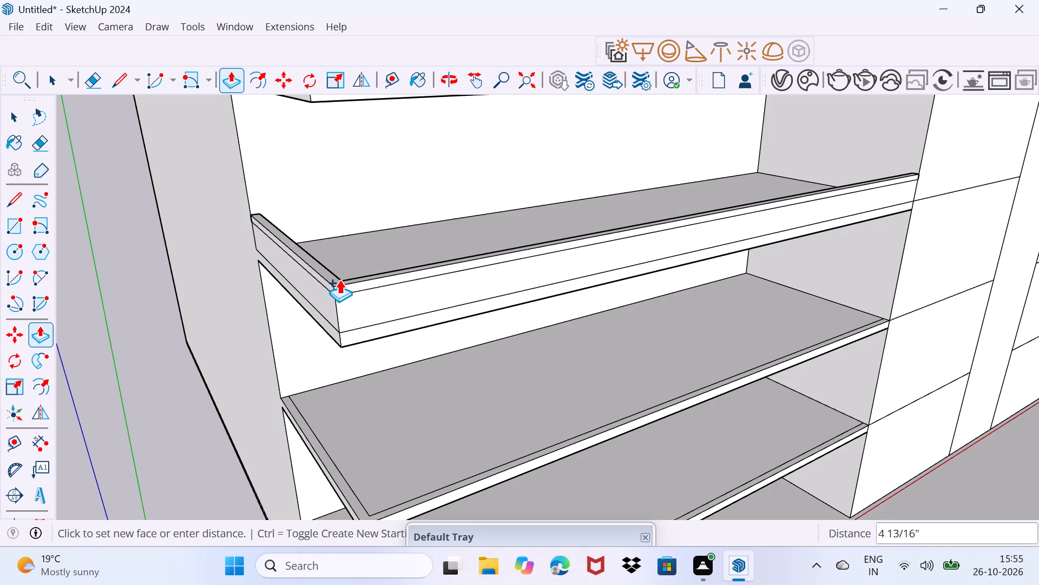
{"action": "left_click", "coordinate": [340, 278]}
{"action": "key", "text": "space"}
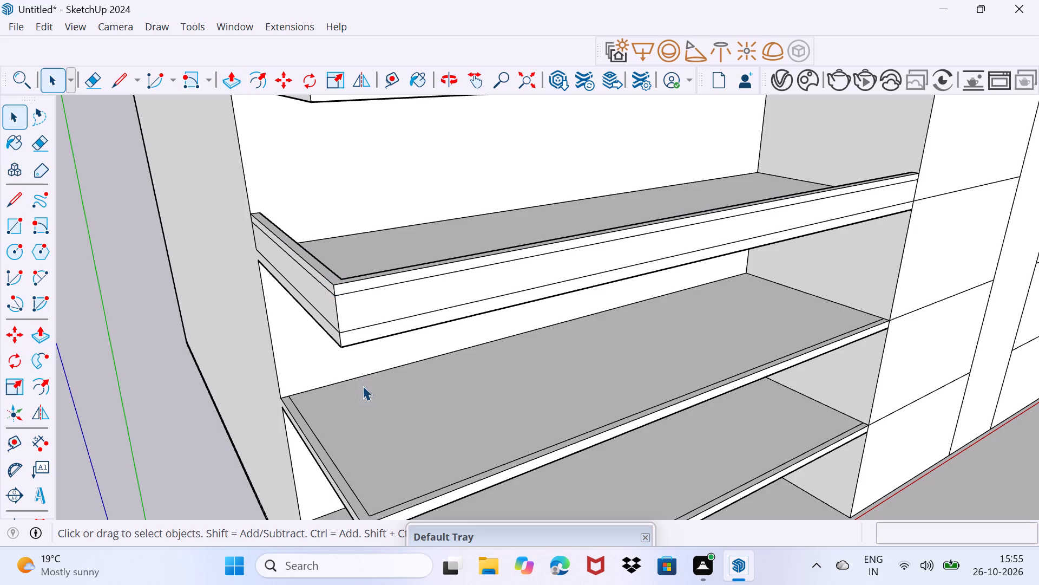
Push/Pull the border face of the second-lowest slab upward by 1'8".
{"action": "middle_click_drag", "start_coordinate": [379, 410], "coordinate": [353, 232]}
{"action": "scroll", "coordinate": [331, 284], "scroll_direction": "up", "scroll_amount": 1}
{"action": "middle_click_drag", "start_coordinate": [331, 284], "coordinate": [340, 334]}
{"action": "scroll", "coordinate": [340, 335], "scroll_direction": "up", "scroll_amount": 3}
{"action": "left_click", "coordinate": [340, 352]}
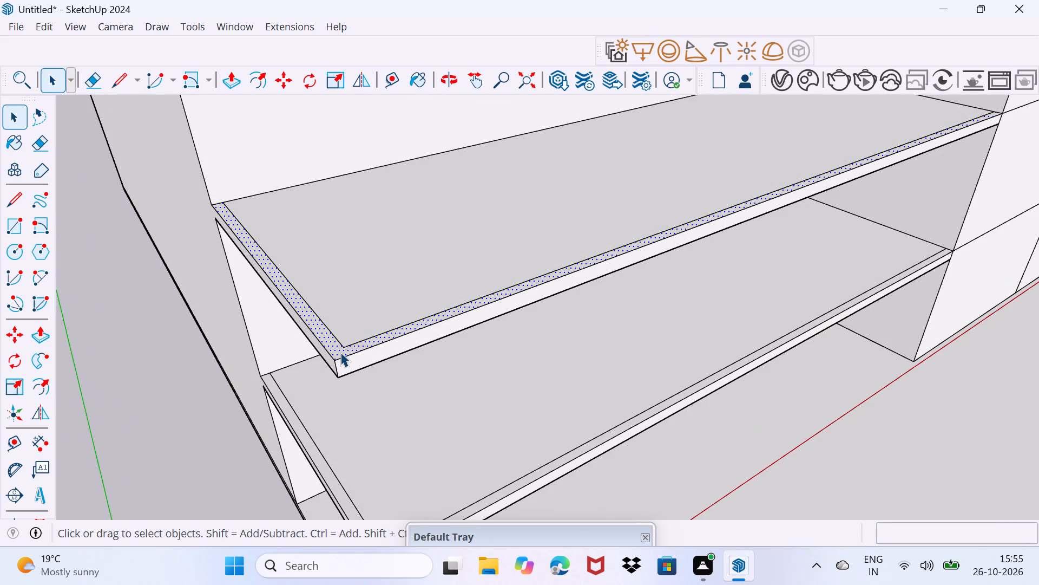
{"action": "type", "text": "PO"}
{"action": "left_click", "coordinate": [340, 352]}
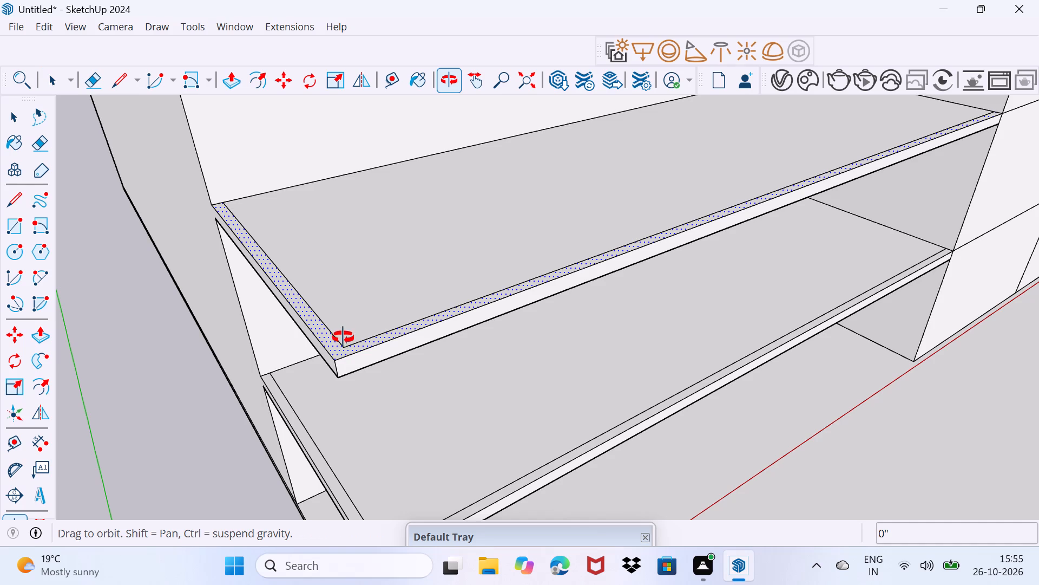
{"action": "left_click_drag", "start_coordinate": [341, 366], "coordinate": [349, 337]}
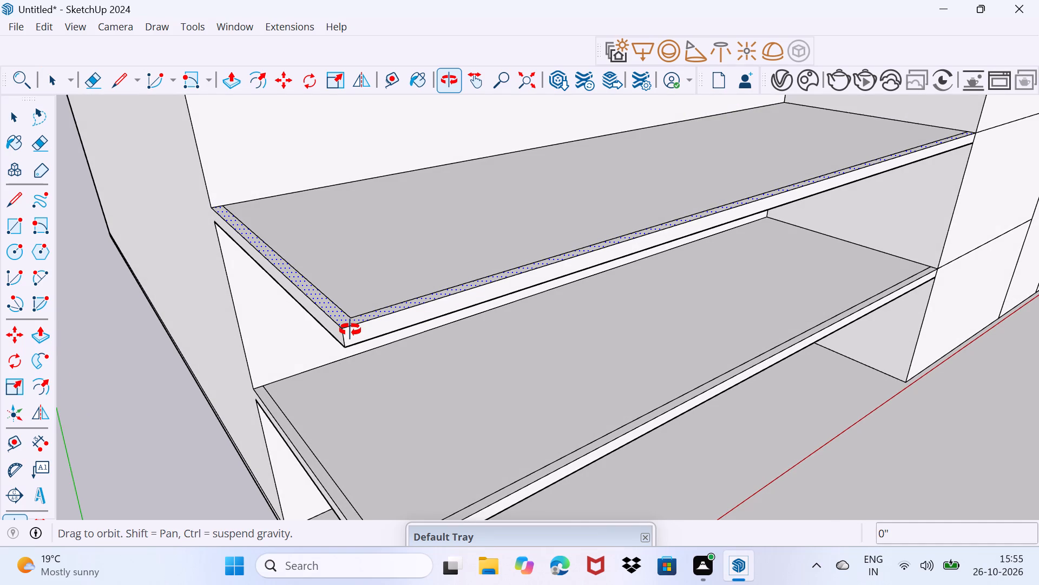
{"action": "key", "text": "Escape"}
{"action": "key", "text": "Escape"}
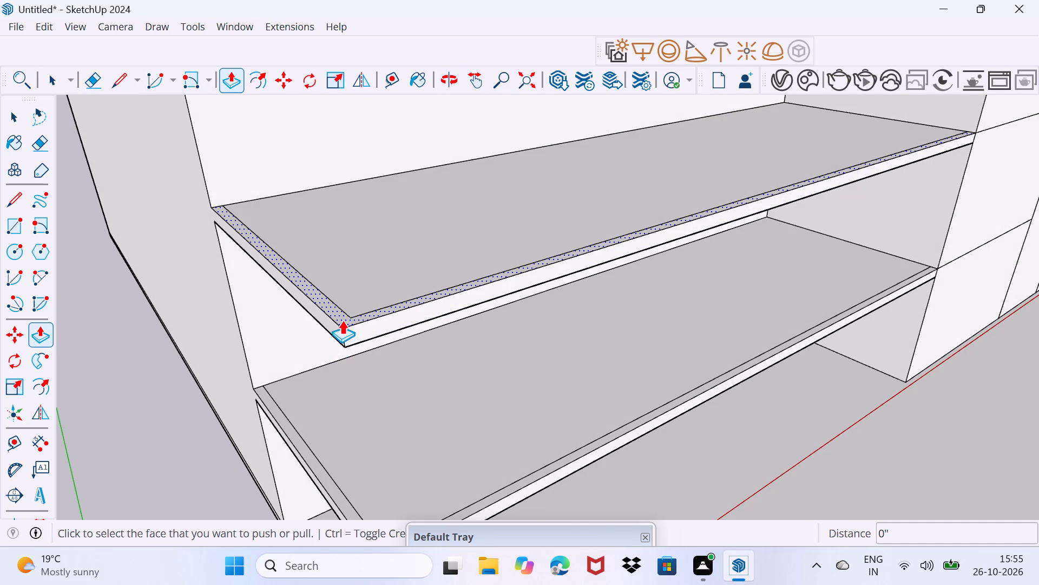
{"action": "left_click", "coordinate": [342, 320]}
{"action": "key", "text": "1"}
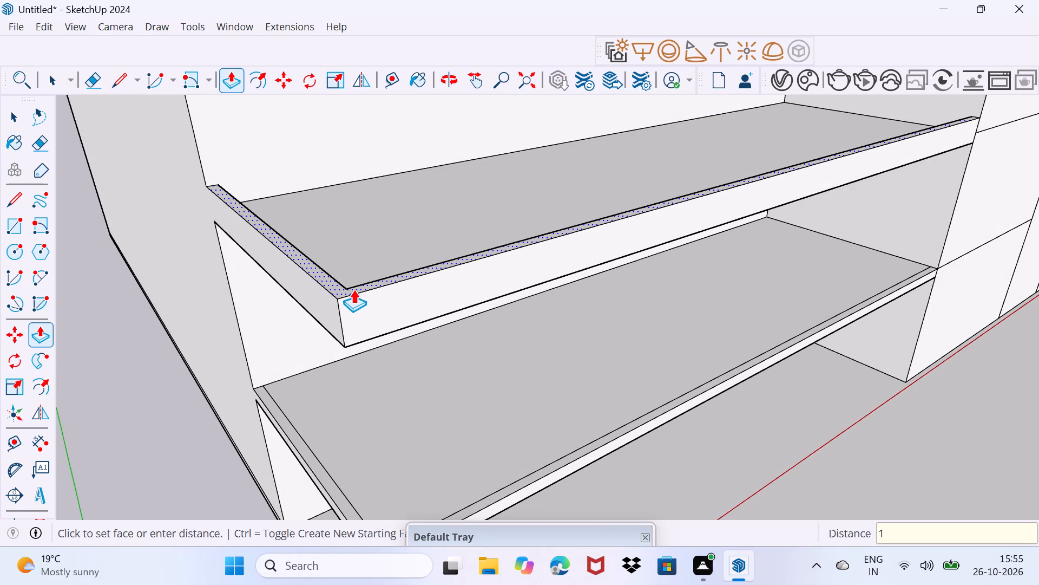
{"action": "type", "text": "'8"}
{"action": "key", "text": "shift+quotedbl"}
{"action": "key", "text": "Return"}
Push/Pull the border face of the lowest slab upward by 1'8".
{"action": "scroll", "coordinate": [353, 289], "scroll_direction": "up", "scroll_amount": 1}
{"action": "scroll", "coordinate": [353, 289], "scroll_direction": "down", "scroll_amount": 2}
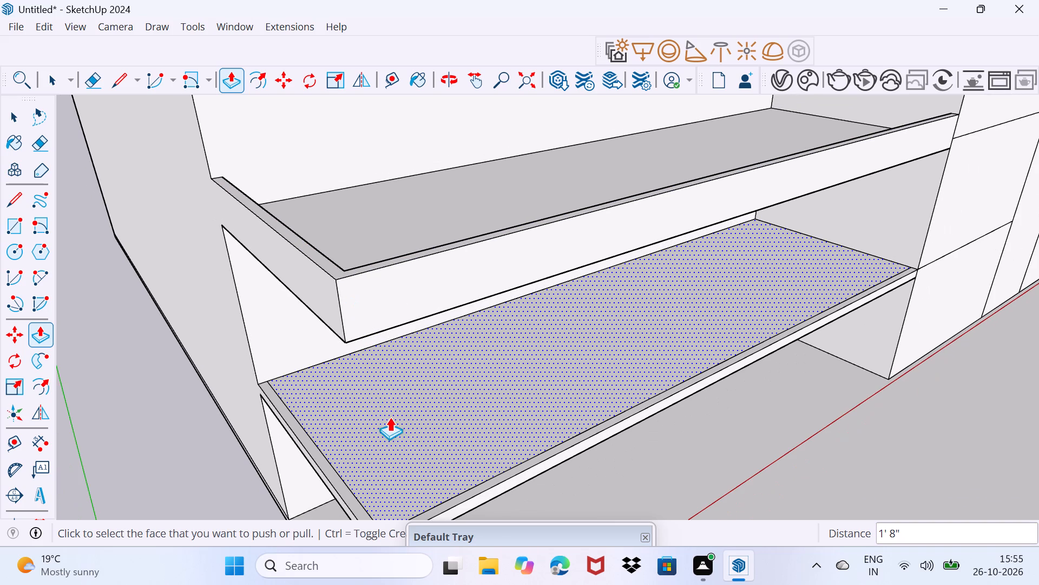
{"action": "middle_click_drag", "start_coordinate": [398, 443], "coordinate": [379, 311], "text": "shift"}
{"action": "left_click", "coordinate": [351, 375]}
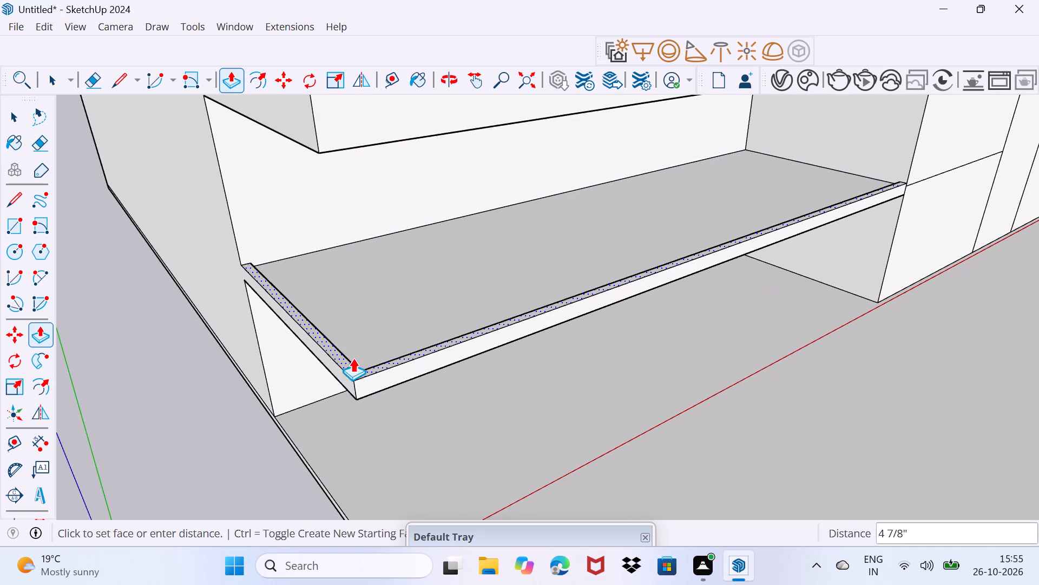
{"action": "type", "text": "1'8"}
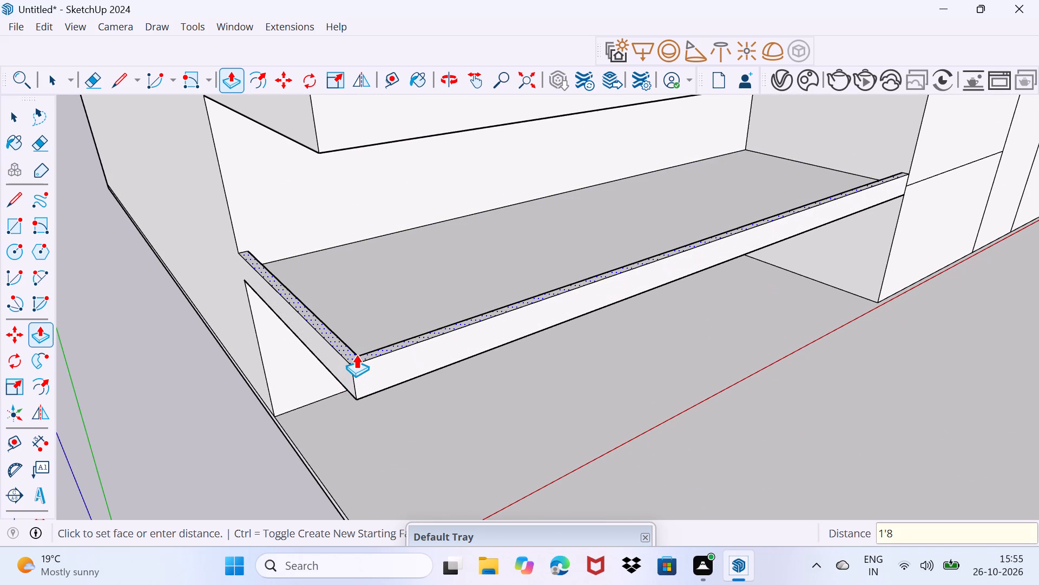
{"action": "key", "text": "shift+quotedbl"}
{"action": "key", "text": "Return"}
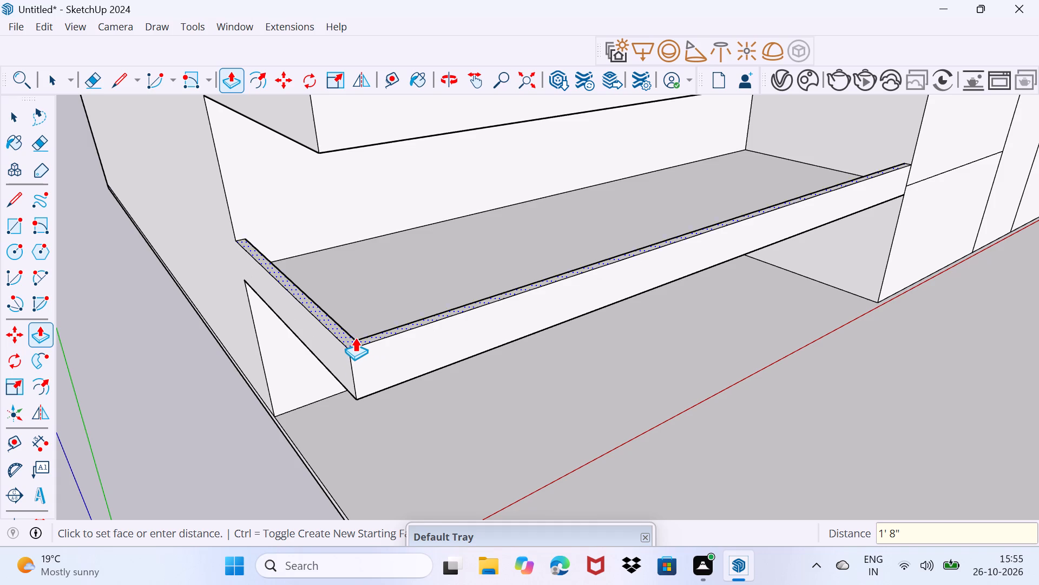
Extrude a separate lip about 5 11/16" high from the top of the lowest slab's raised border, keeping the dividing edge.
{"action": "left_click", "coordinate": [350, 345]}
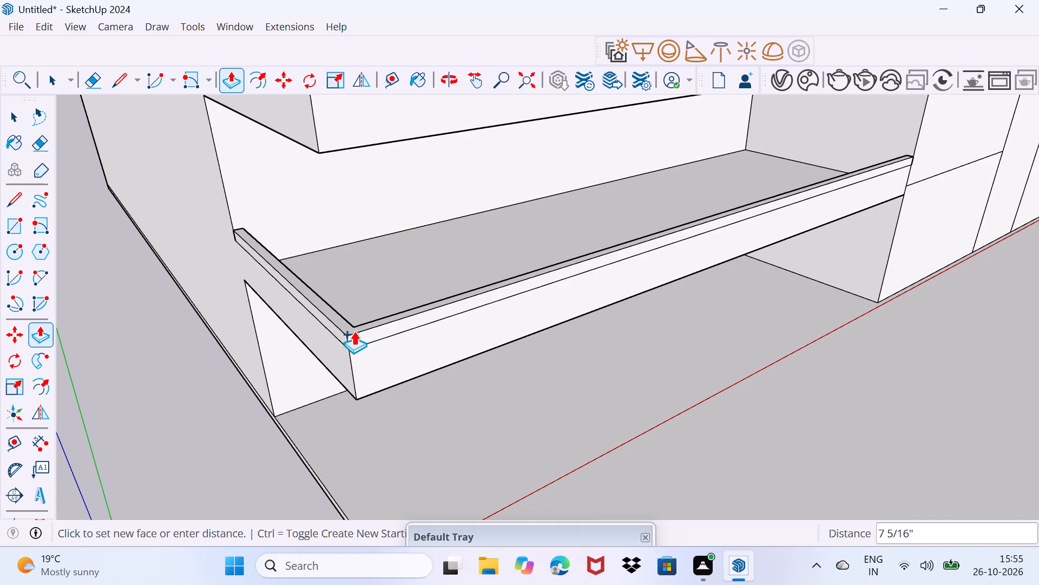
{"action": "left_click", "coordinate": [353, 334]}
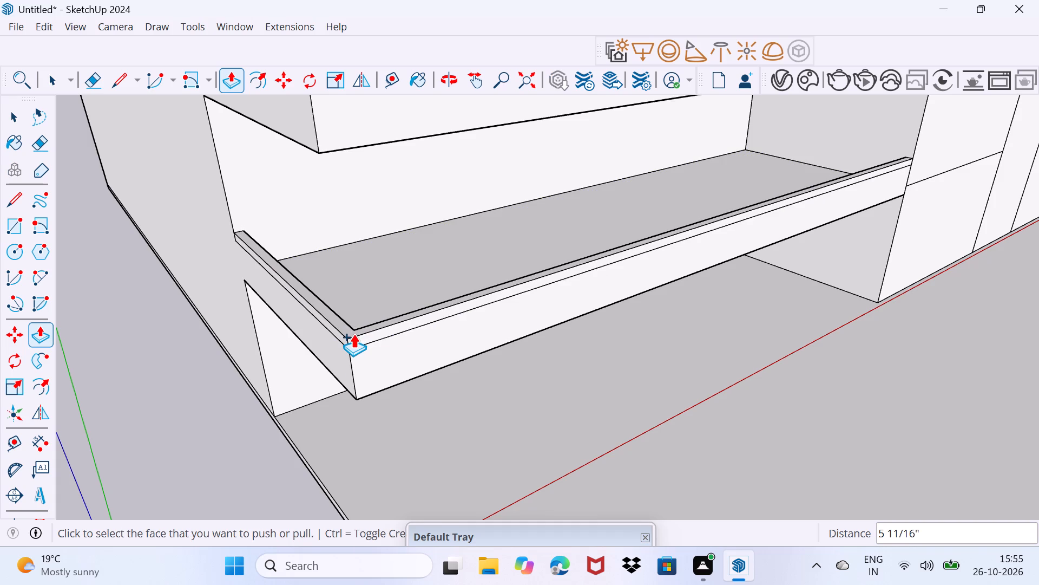
Extrude a separate lip about 5 7/16" high from the top of the second-lowest slab's raised border, keeping the dividing edge.
{"action": "scroll", "coordinate": [314, 188], "scroll_direction": "down", "scroll_amount": 2}
{"action": "middle_click_drag", "start_coordinate": [337, 136], "coordinate": [336, 198]}
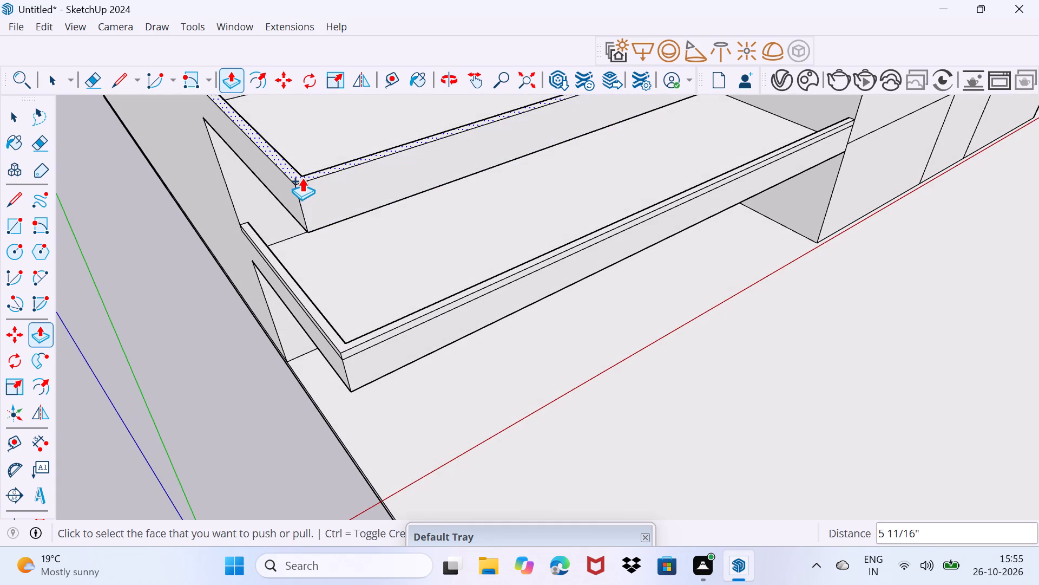
{"action": "left_click", "coordinate": [302, 177]}
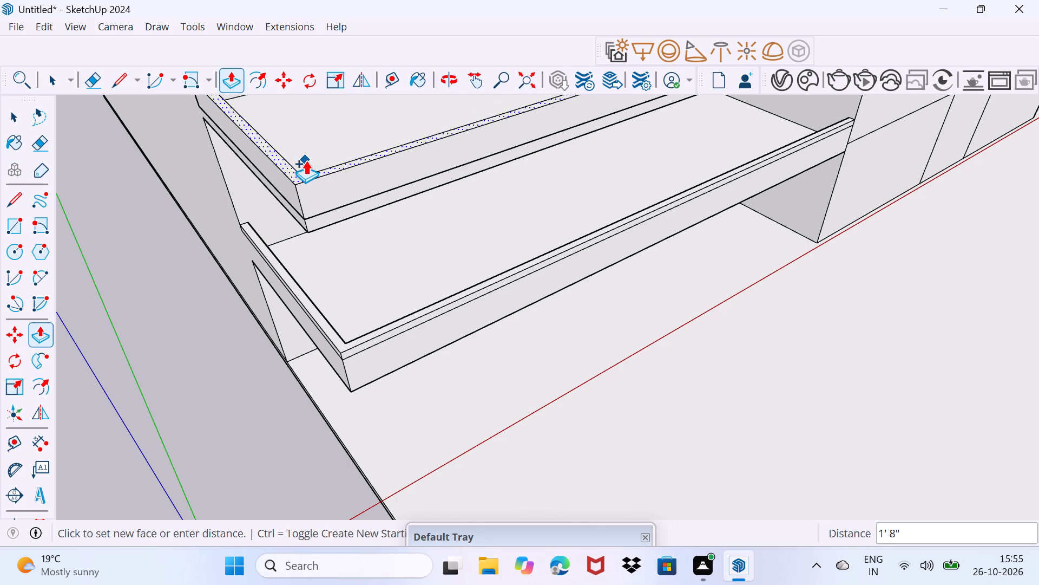
{"action": "scroll", "coordinate": [310, 187], "scroll_direction": "up", "scroll_amount": 4}
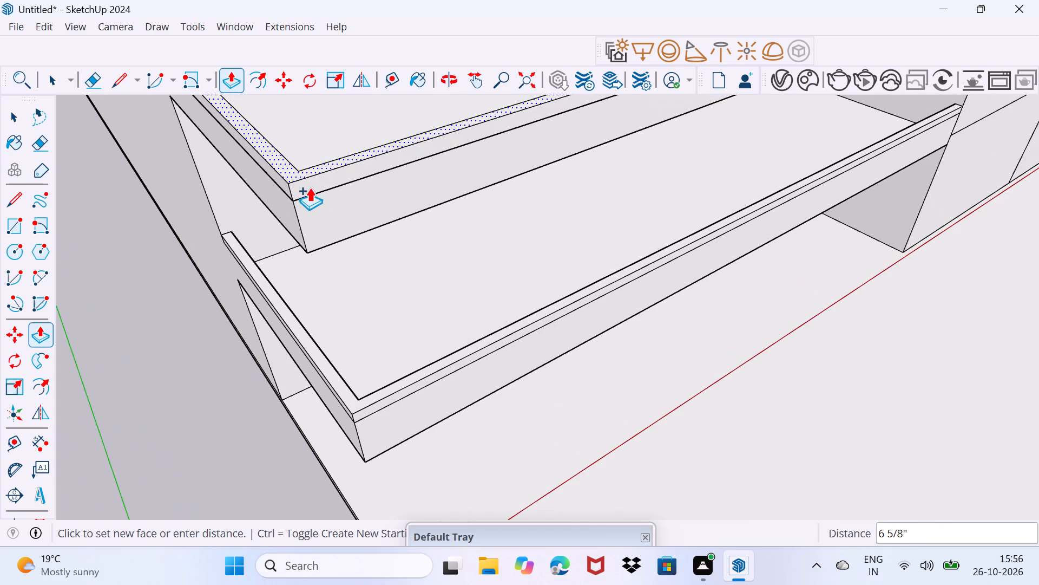
{"action": "left_click", "coordinate": [318, 153]}
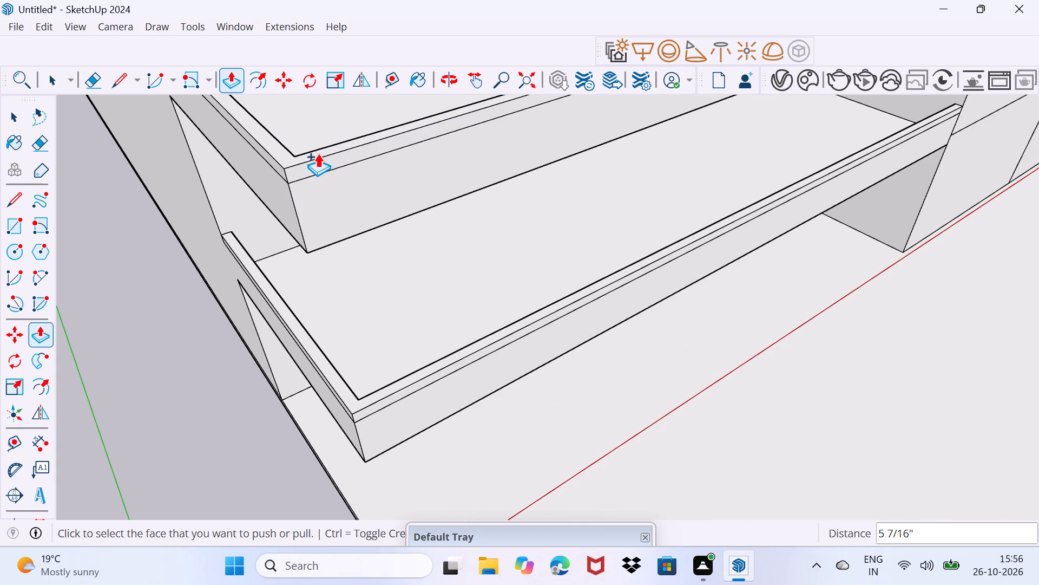
{"action": "key", "text": "space"}
{"action": "left_click_drag", "start_coordinate": [323, 242], "coordinate": [342, 192]}
Push/Pull the front face of the fourth-lowest slab's lip outward by 0.7".
{"action": "scroll", "coordinate": [318, 181], "scroll_direction": "down", "scroll_amount": 17}
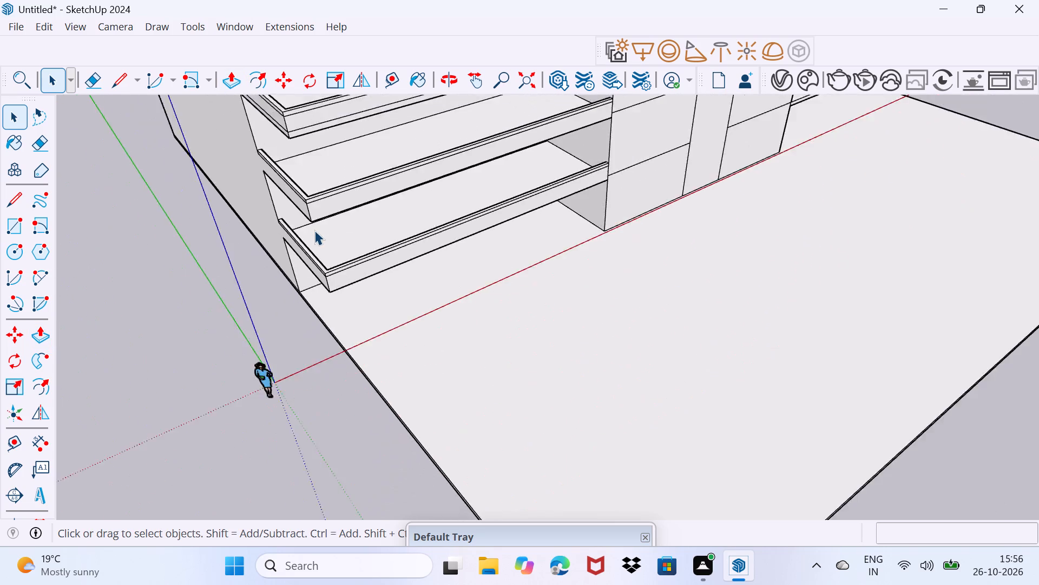
{"action": "scroll", "coordinate": [314, 230], "scroll_direction": "down", "scroll_amount": 9}
{"action": "middle_click_drag", "start_coordinate": [352, 280], "coordinate": [185, 202]}
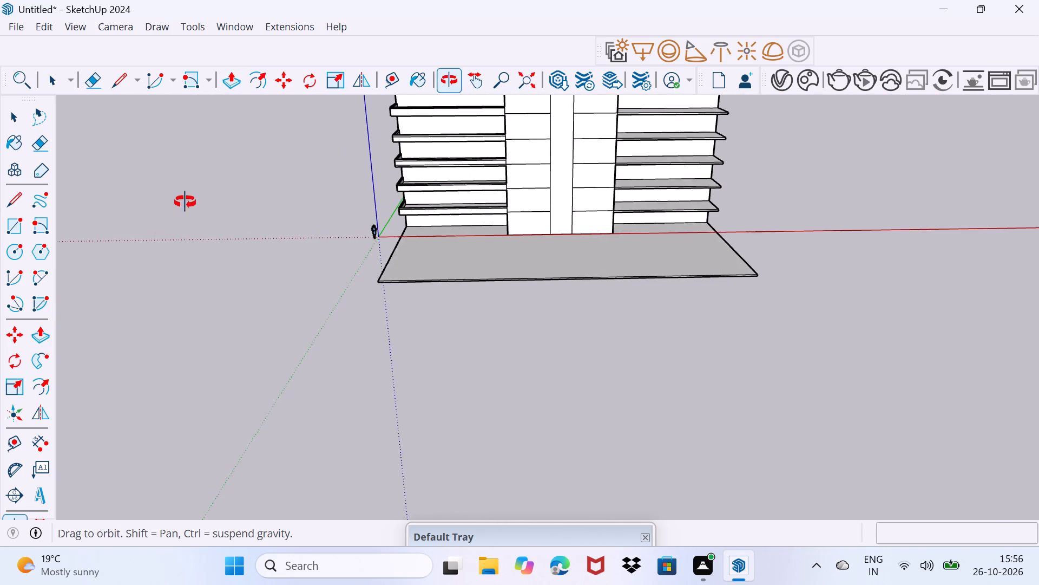
{"action": "middle_click_drag", "start_coordinate": [185, 202], "coordinate": [360, 373]}
{"action": "scroll", "coordinate": [616, 357], "scroll_direction": "up", "scroll_amount": 3}
{"action": "middle_click_drag", "start_coordinate": [549, 281], "coordinate": [565, 293]}
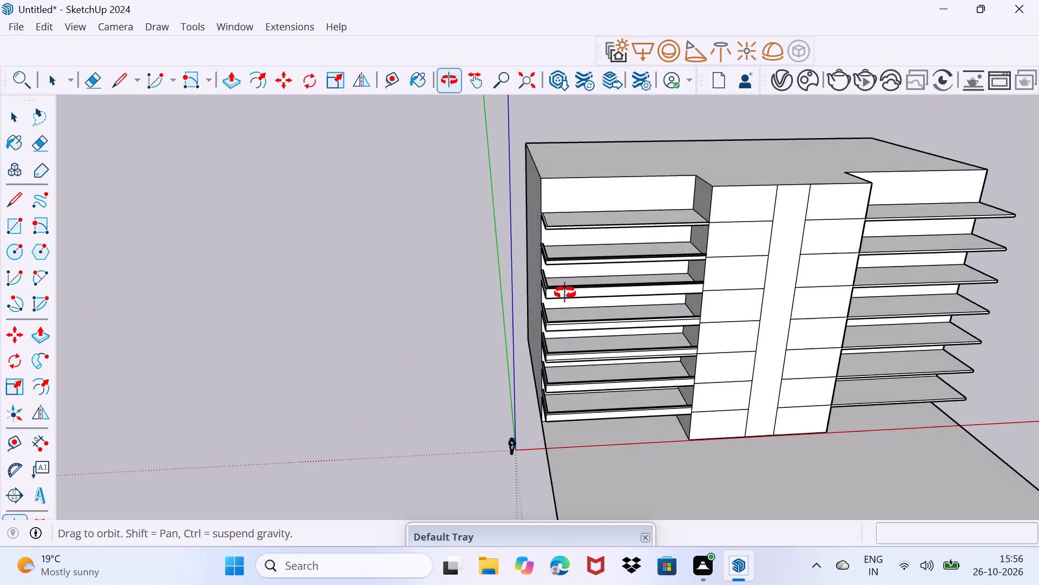
{"action": "middle_click_drag", "start_coordinate": [565, 293], "coordinate": [603, 246]}
{"action": "scroll", "coordinate": [577, 355], "scroll_direction": "up", "scroll_amount": 9}
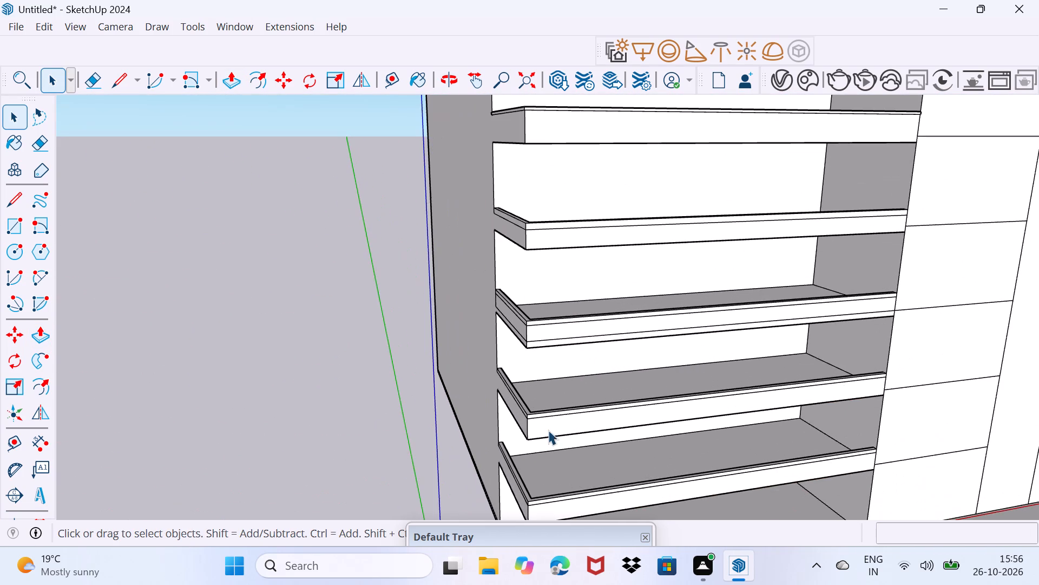
{"action": "scroll", "coordinate": [540, 422], "scroll_direction": "up", "scroll_amount": 5}
{"action": "middle_click_drag", "start_coordinate": [536, 420], "coordinate": [582, 401]}
{"action": "scroll", "coordinate": [585, 234], "scroll_direction": "up", "scroll_amount": 2}
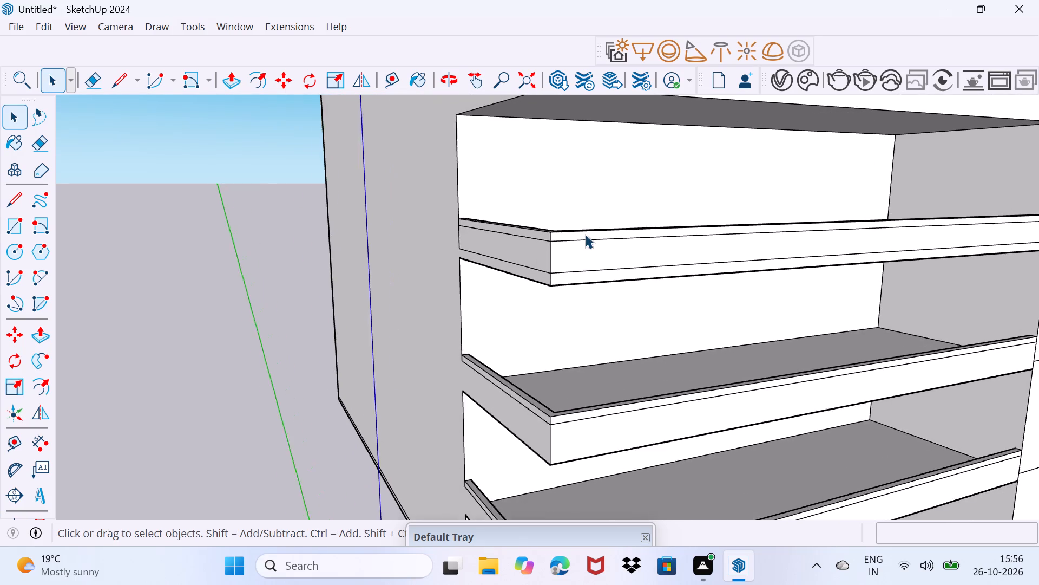
{"action": "scroll", "coordinate": [585, 234], "scroll_direction": "up", "scroll_amount": 1}
{"action": "middle_click_drag", "start_coordinate": [551, 266], "coordinate": [599, 542]}
{"action": "middle_click_drag", "start_coordinate": [657, 218], "coordinate": [544, 112]}
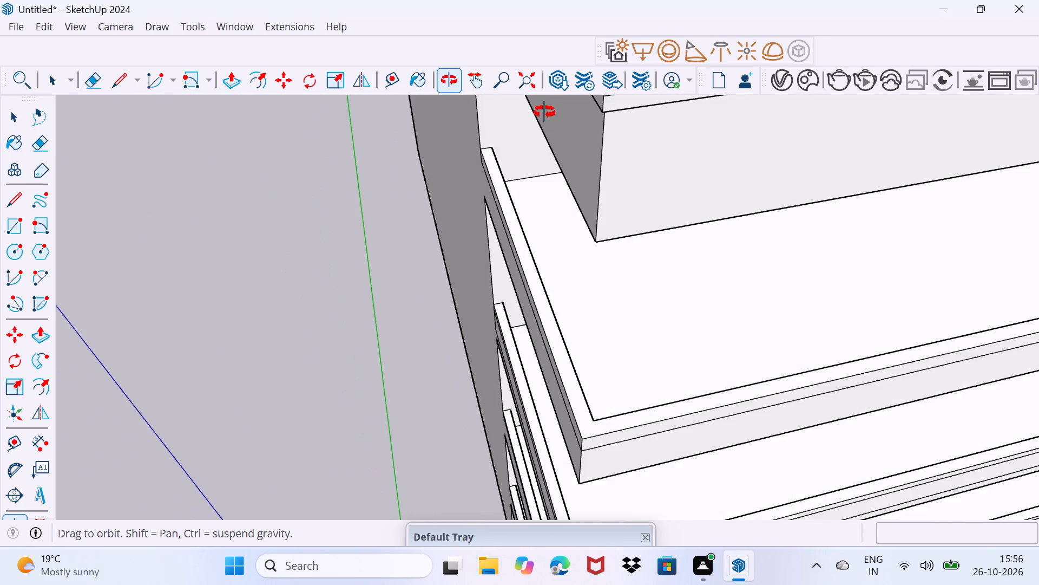
{"action": "middle_click_drag", "start_coordinate": [544, 112], "coordinate": [486, 325]}
{"action": "middle_click_drag", "start_coordinate": [647, 447], "coordinate": [660, 204]}
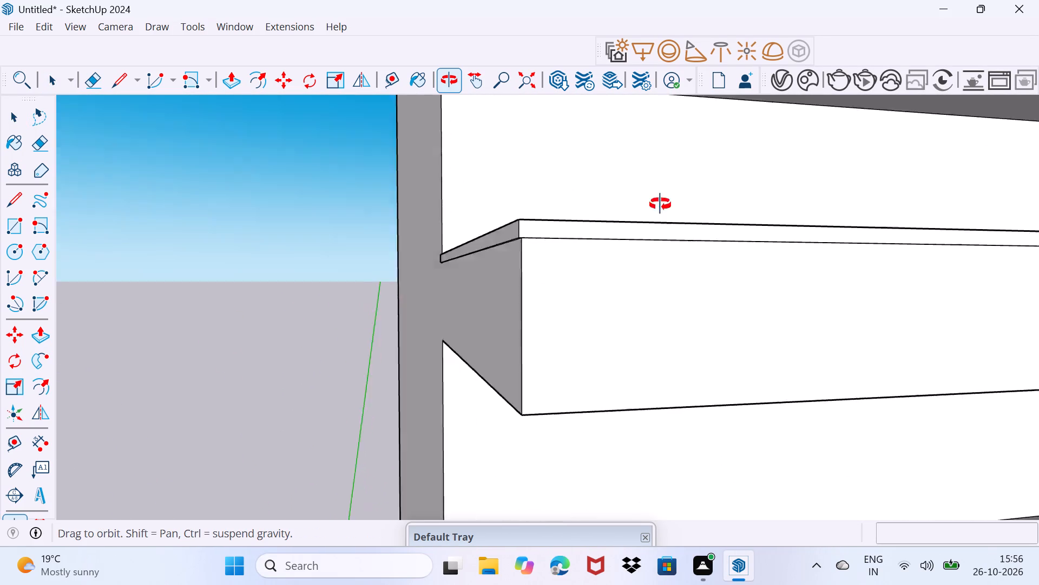
{"action": "middle_click_drag", "start_coordinate": [660, 204], "coordinate": [680, 169]}
{"action": "scroll", "coordinate": [661, 220], "scroll_direction": "down", "scroll_amount": 10}
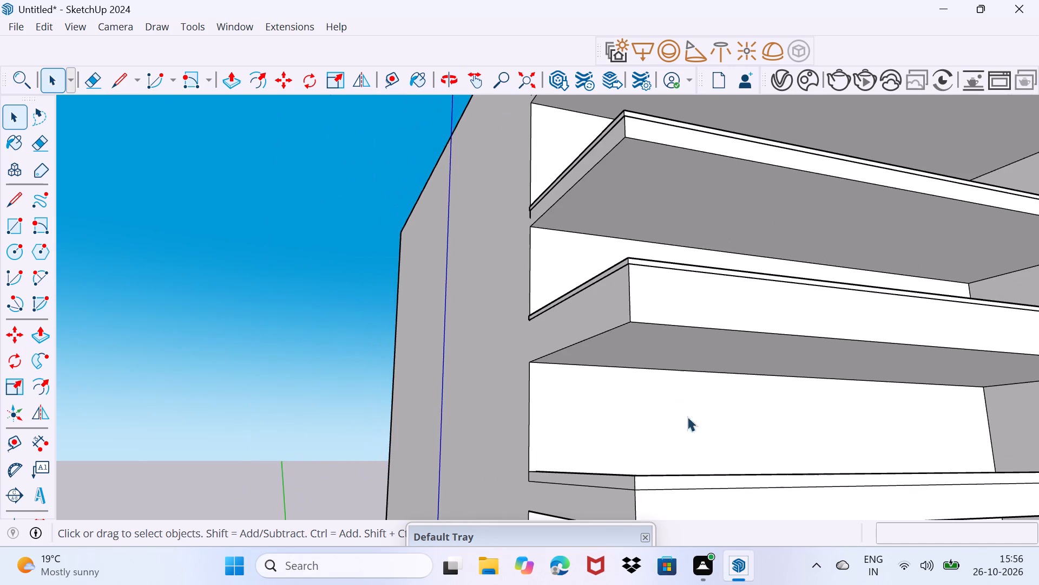
{"action": "middle_click_drag", "start_coordinate": [695, 504], "coordinate": [701, 370]}
{"action": "scroll", "coordinate": [682, 369], "scroll_direction": "up", "scroll_amount": 12}
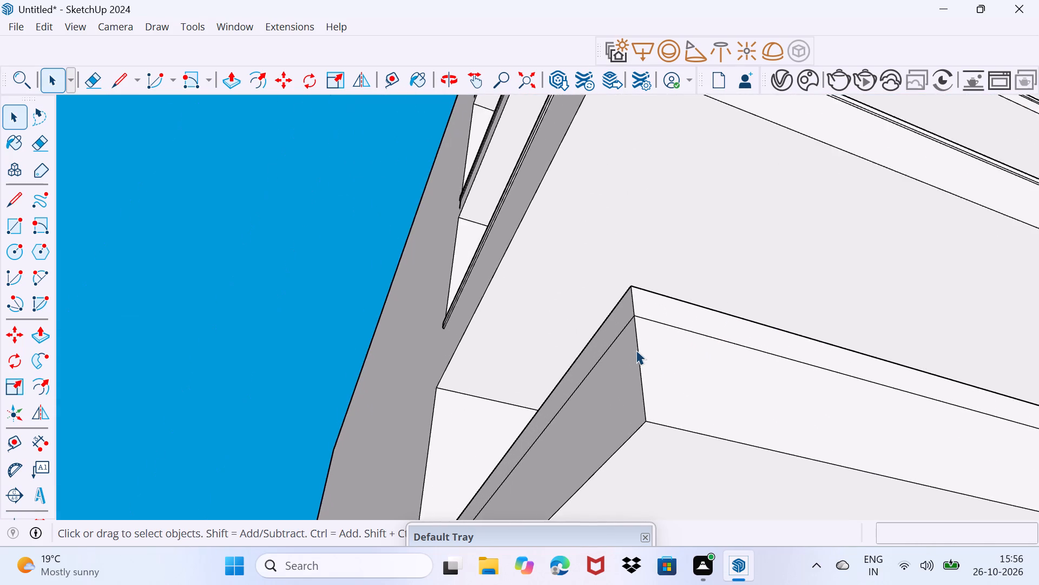
{"action": "scroll", "coordinate": [636, 350], "scroll_direction": "up", "scroll_amount": 3}
{"action": "middle_click_drag", "start_coordinate": [638, 342], "coordinate": [676, 521]}
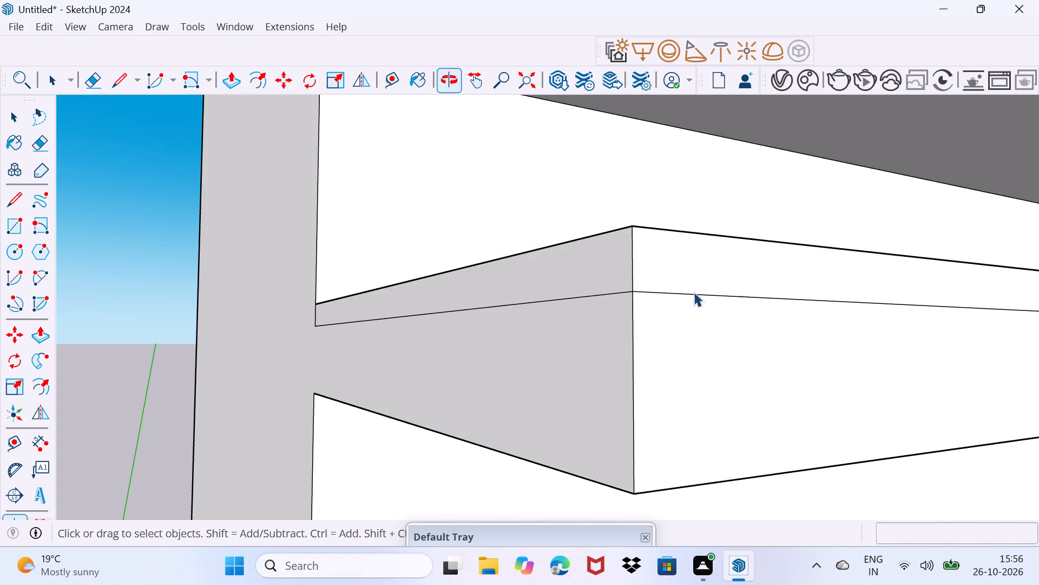
{"action": "left_click", "coordinate": [687, 270]}
{"action": "key", "text": "p"}
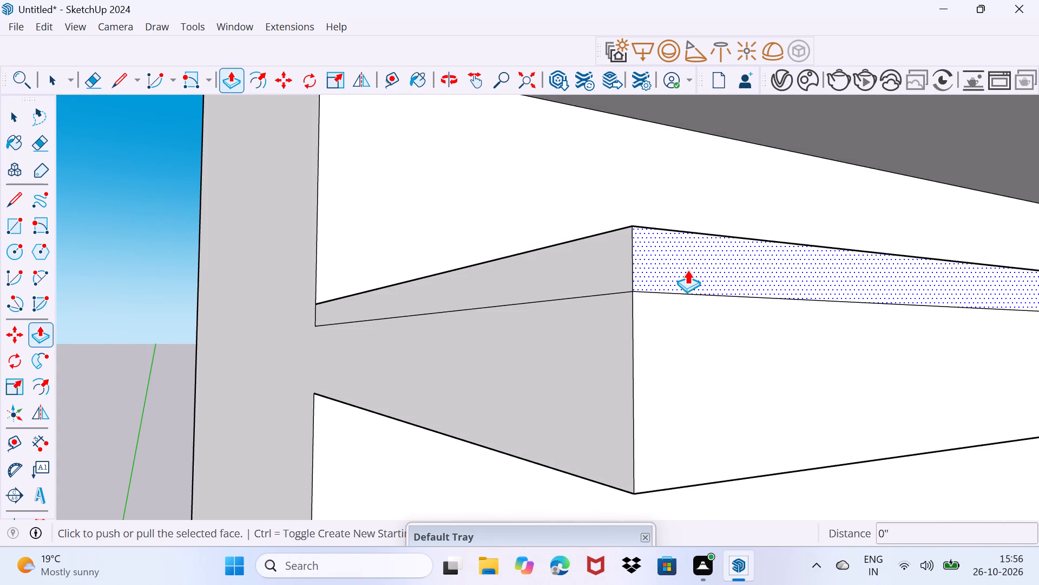
{"action": "left_click", "coordinate": [687, 270]}
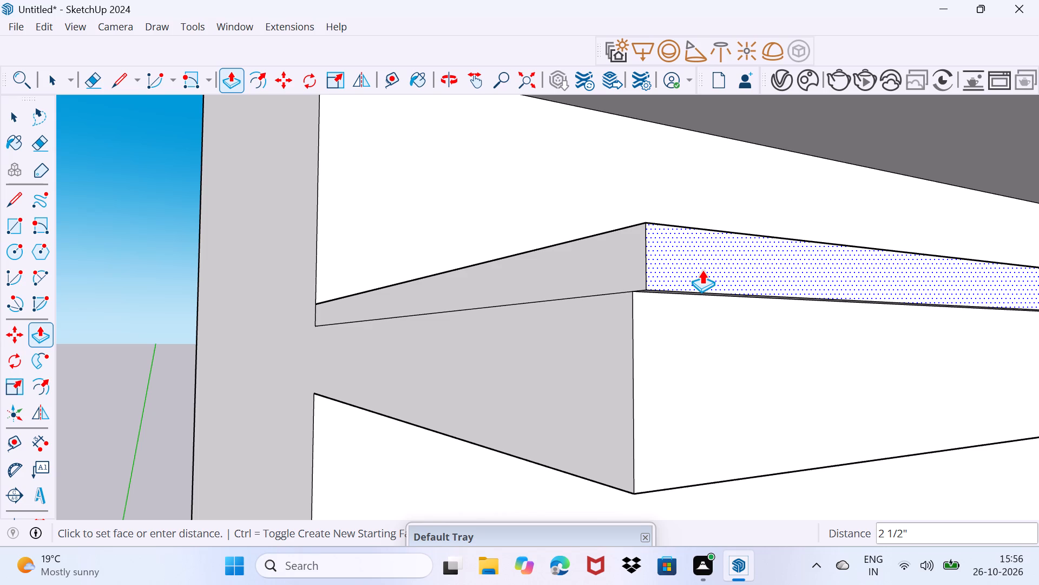
{"action": "key", "text": "0"}
{"action": "type", "text": ".7"}
{"action": "key", "text": "shift+quotedbl"}
{"action": "key", "text": "Return"}
Repeat the 0.7" Push/Pull on the end face of the fourth-lowest slab's lip, and again on its front face.
{"action": "left_click", "coordinate": [580, 263]}
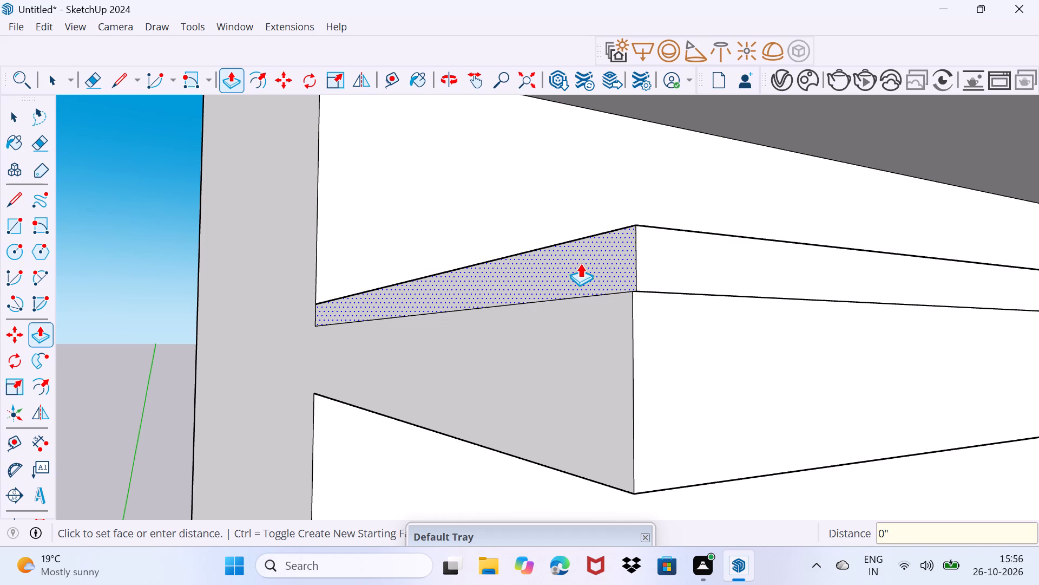
{"action": "left_click", "coordinate": [580, 263]}
{"action": "scroll", "coordinate": [576, 284], "scroll_direction": "down", "scroll_amount": 3}
{"action": "double_click", "coordinate": [587, 274]}
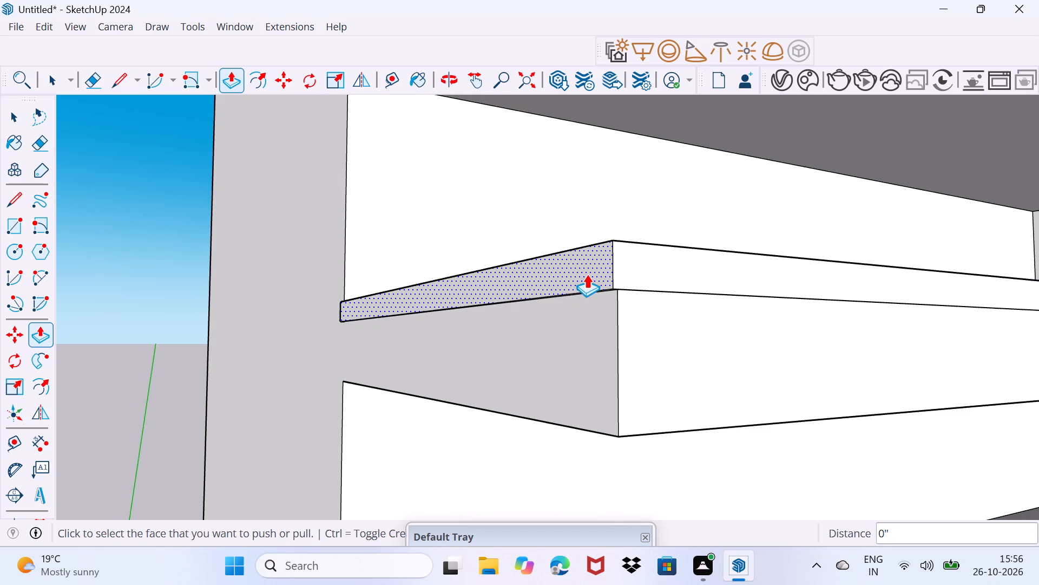
{"action": "middle_click_drag", "start_coordinate": [572, 282], "coordinate": [681, 328]}
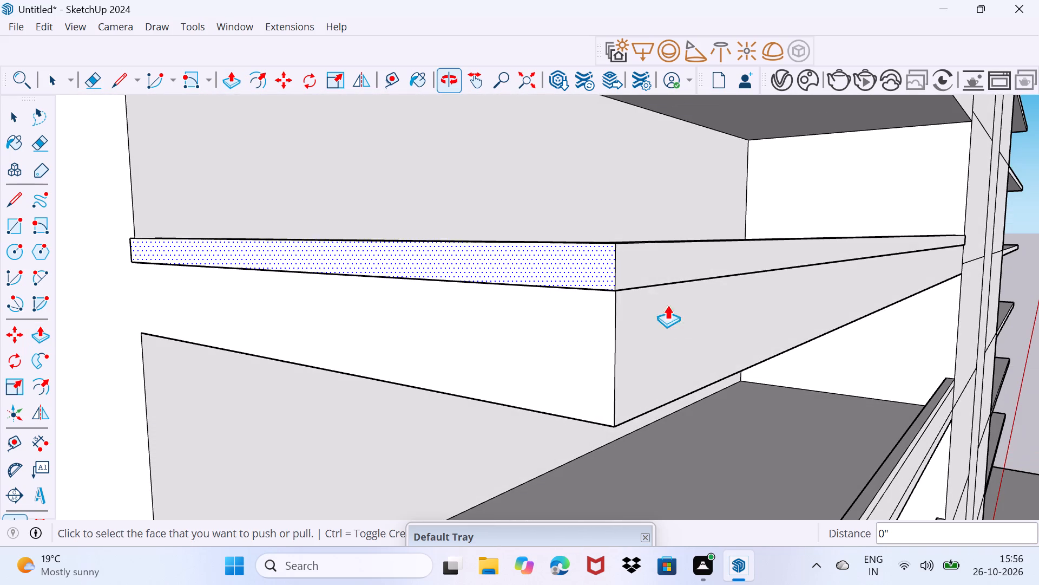
{"action": "double_click", "coordinate": [647, 266]}
Repeat the 0.7" outward Push/Pull on the front and end faces of the third-lowest slab's lip.
{"action": "middle_click_drag", "start_coordinate": [607, 319], "coordinate": [617, 230]}
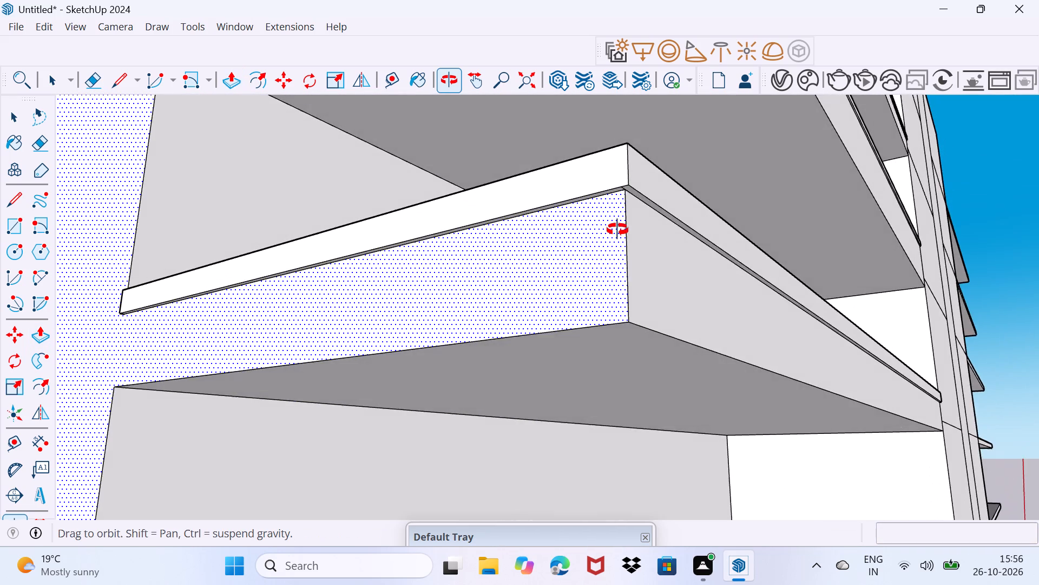
{"action": "middle_click_drag", "start_coordinate": [617, 230], "coordinate": [628, 224]}
{"action": "scroll", "coordinate": [628, 224], "scroll_direction": "down", "scroll_amount": 14}
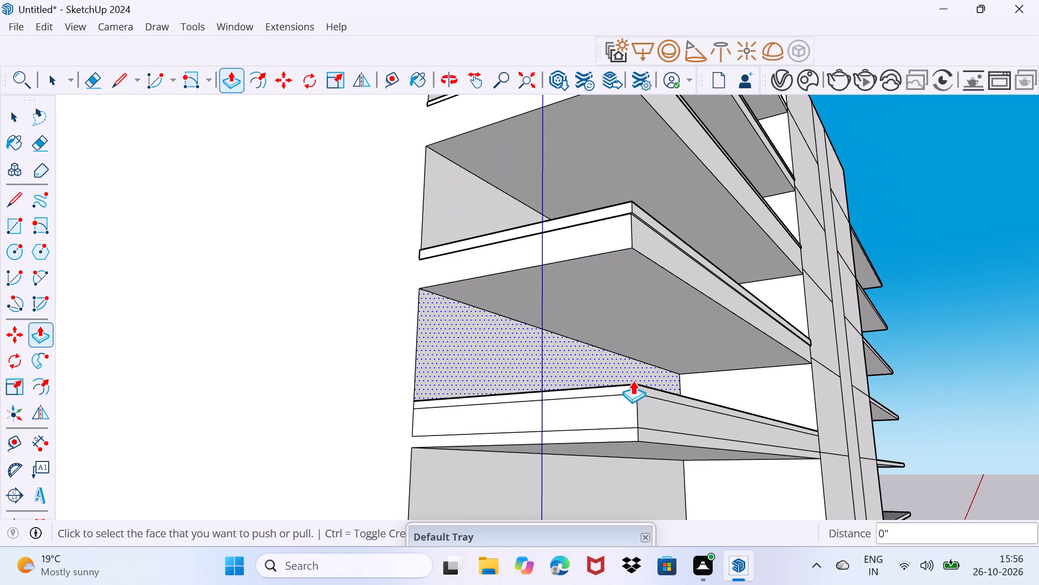
{"action": "scroll", "coordinate": [629, 393], "scroll_direction": "up", "scroll_amount": 3}
{"action": "middle_click_drag", "start_coordinate": [629, 393], "coordinate": [636, 426]}
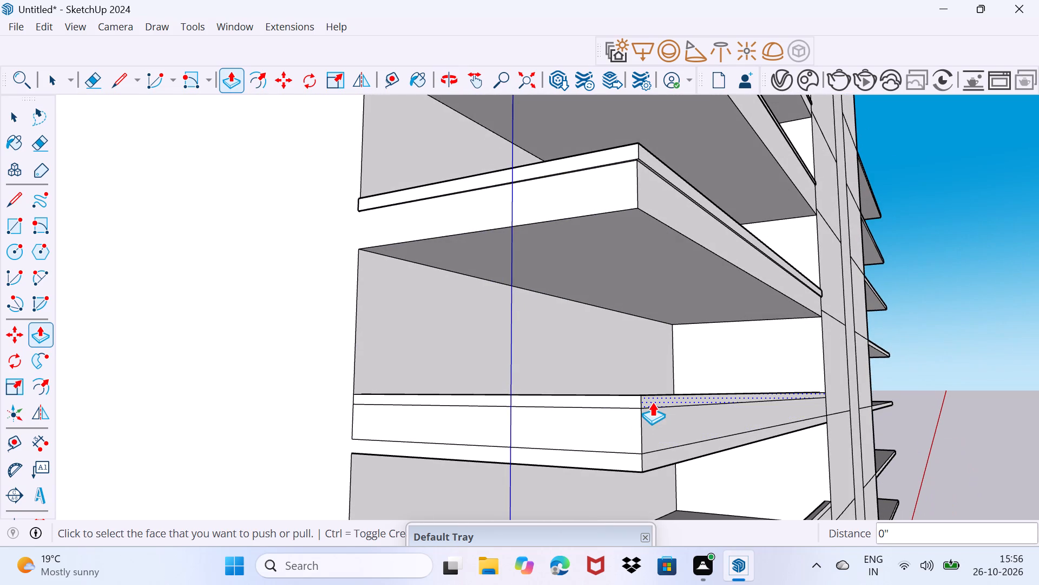
{"action": "left_click", "coordinate": [652, 402]}
{"action": "left_click", "coordinate": [652, 402]}
{"action": "double_click", "coordinate": [615, 399]}
Repeat the 0.7" outward Push/Pull on the end and front faces of the second-lowest slab's lip.
{"action": "scroll", "coordinate": [608, 407], "scroll_direction": "down", "scroll_amount": 2}
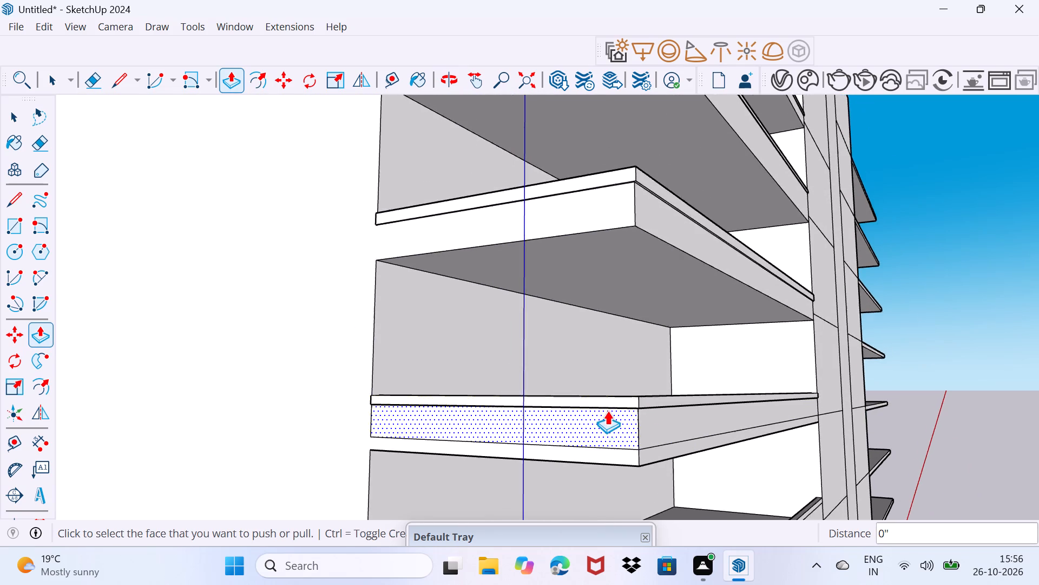
{"action": "scroll", "coordinate": [607, 411], "scroll_direction": "down", "scroll_amount": 5}
{"action": "middle_click_drag", "start_coordinate": [648, 455], "coordinate": [616, 277]}
{"action": "scroll", "coordinate": [522, 184], "scroll_direction": "up", "scroll_amount": 2}
{"action": "middle_click_drag", "start_coordinate": [528, 216], "coordinate": [535, 264]}
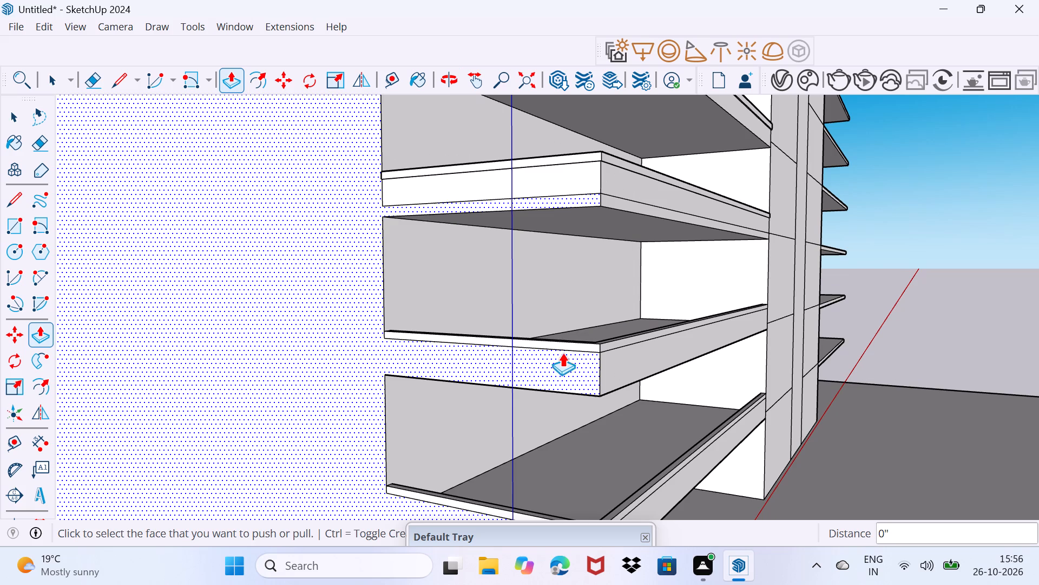
{"action": "double_click", "coordinate": [569, 344]}
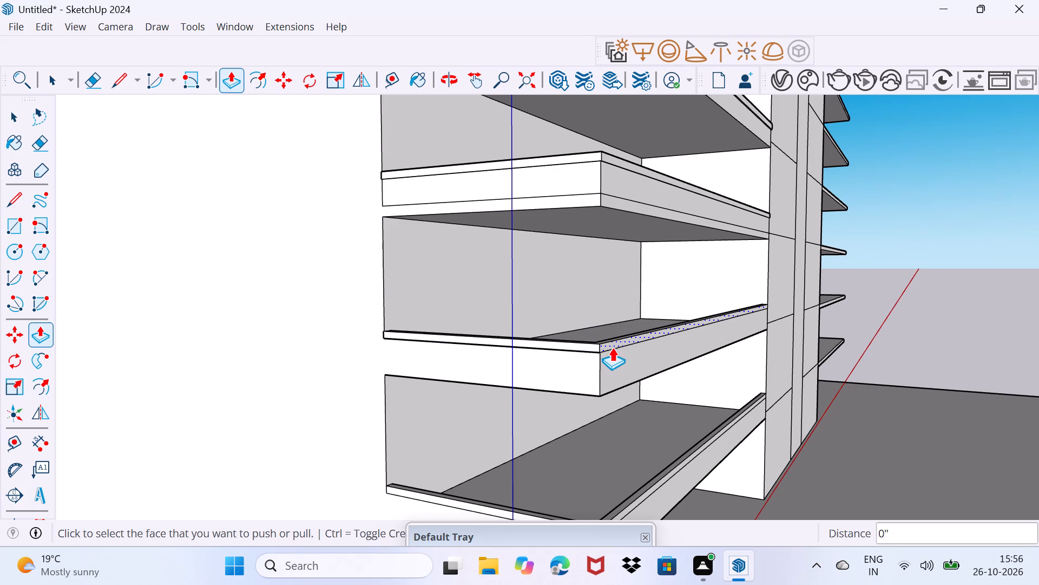
{"action": "double_click", "coordinate": [612, 347]}
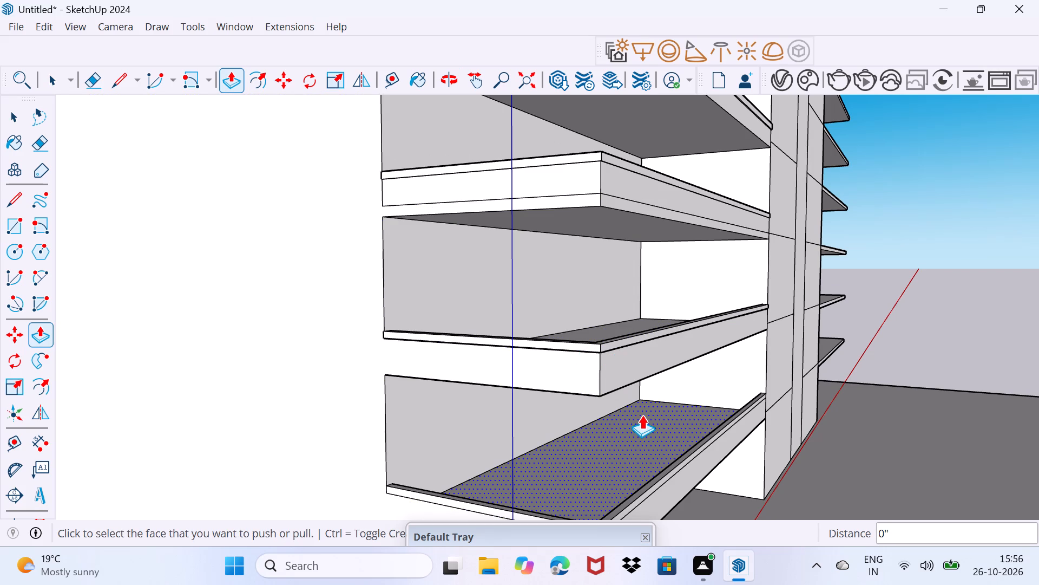
Repeat the 0.7" outward Push/Pull on the front and end faces of the lowest slab's lip.
{"action": "middle_click_drag", "start_coordinate": [642, 415], "coordinate": [619, 322], "text": "shift"}
{"action": "double_click", "coordinate": [585, 335]}
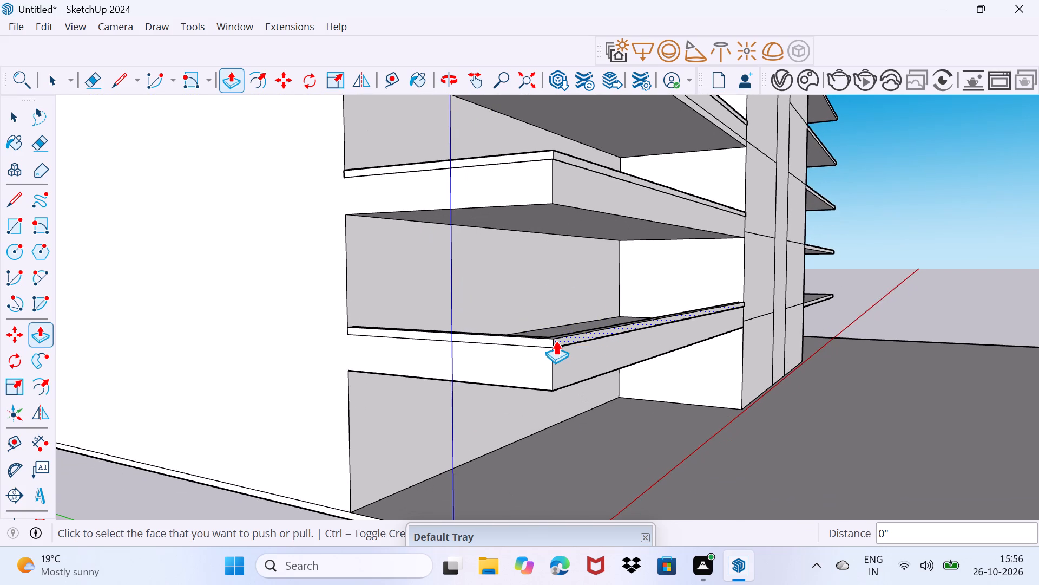
{"action": "double_click", "coordinate": [542, 339]}
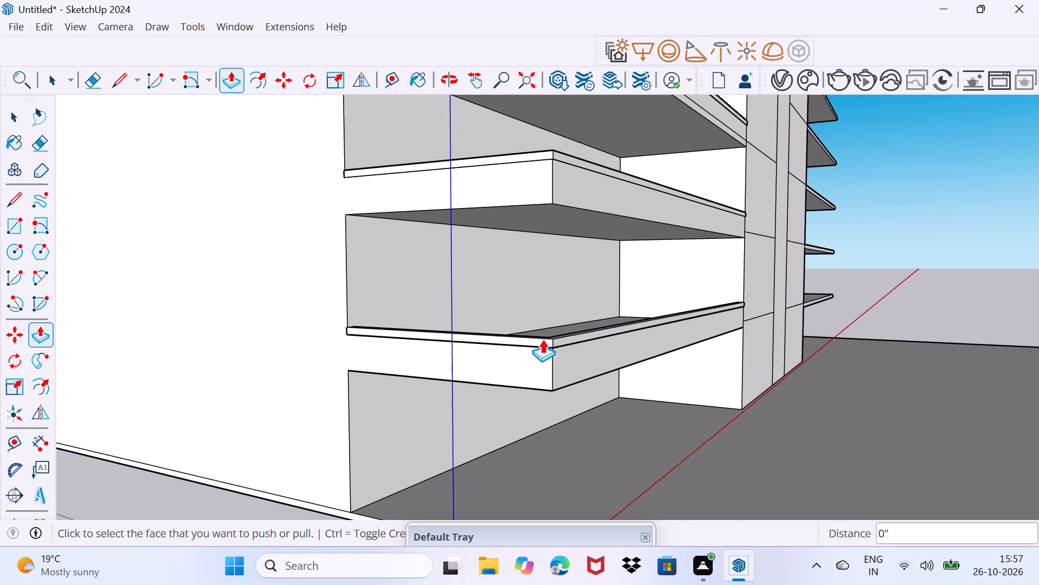
{"action": "key", "text": "space"}
Erase the leftover dividing edges between slab and raised border on the front and end faces of the third-lowest slab.
{"action": "middle_click_drag", "start_coordinate": [528, 263], "coordinate": [525, 275]}
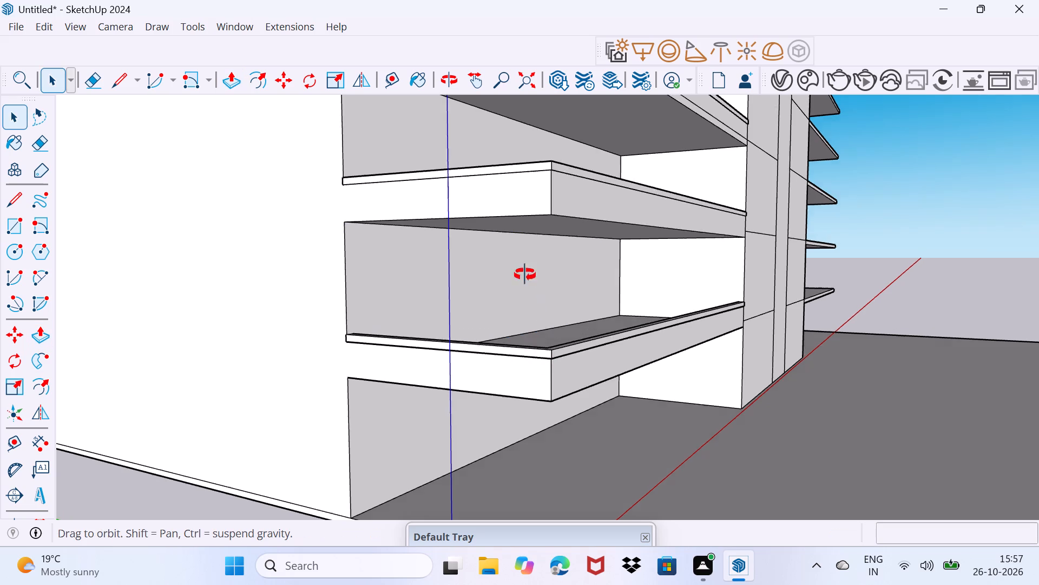
{"action": "middle_click_drag", "start_coordinate": [525, 275], "coordinate": [468, 346]}
{"action": "key", "text": "e"}
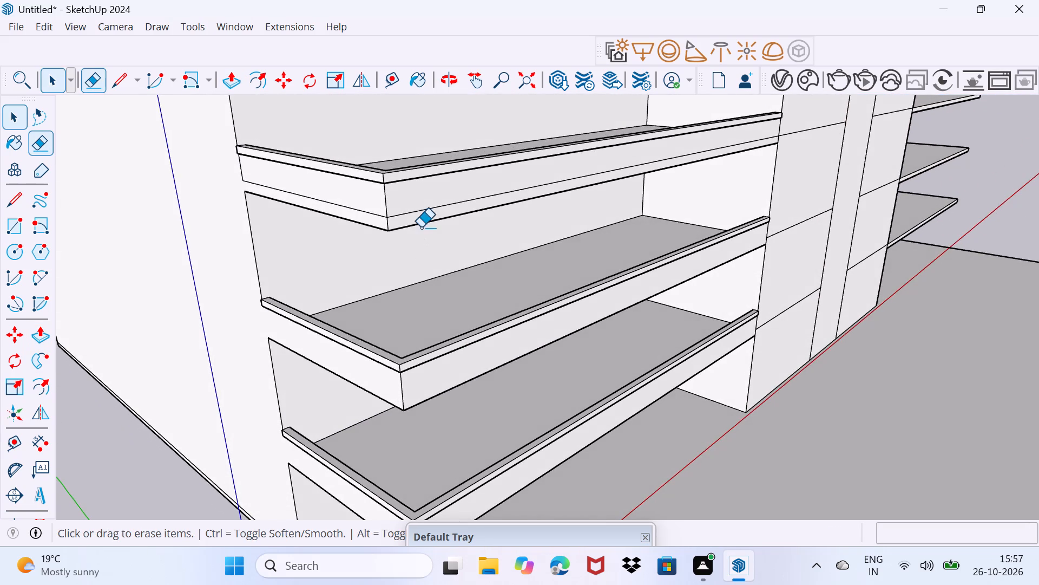
{"action": "left_click", "coordinate": [426, 210]}
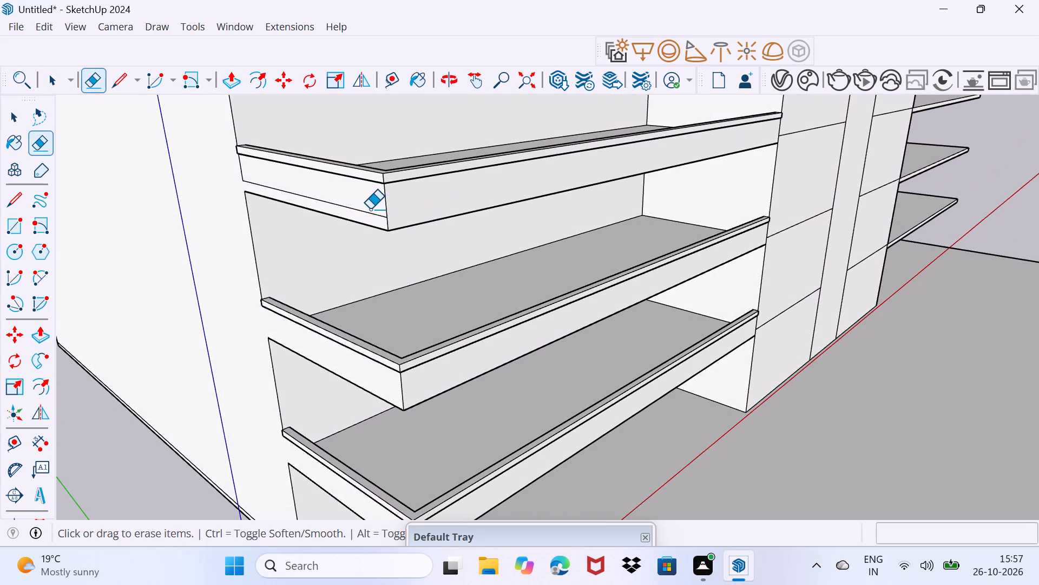
{"action": "left_click", "coordinate": [370, 209]}
{"action": "left_click", "coordinate": [370, 210]}
{"action": "scroll", "coordinate": [370, 210], "scroll_direction": "down", "scroll_amount": 9}
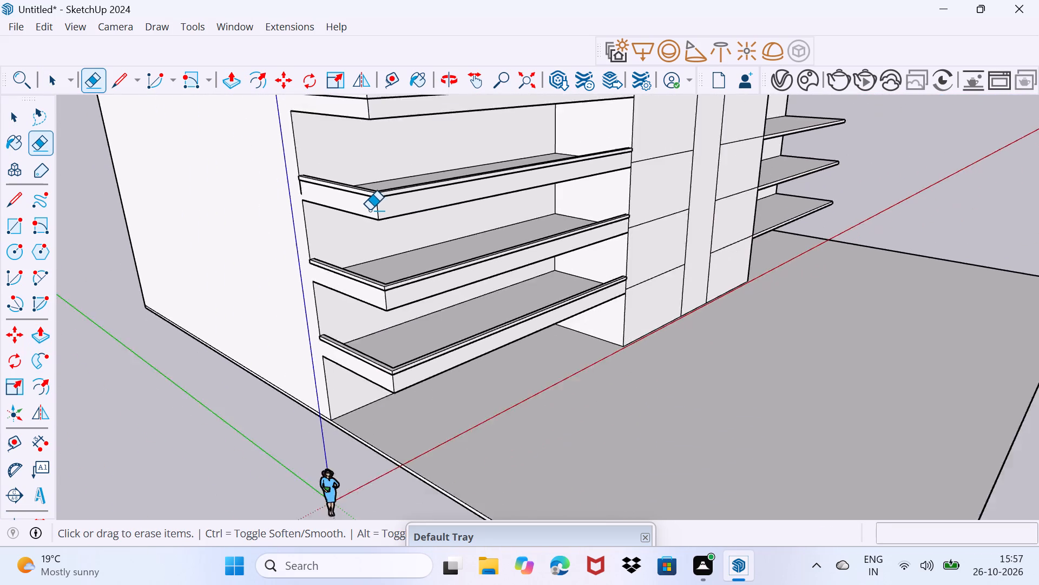
{"action": "scroll", "coordinate": [370, 210], "scroll_direction": "down", "scroll_amount": 2}
{"action": "middle_click_drag", "start_coordinate": [490, 196], "coordinate": [357, 208]}
{"action": "key", "text": "space"}
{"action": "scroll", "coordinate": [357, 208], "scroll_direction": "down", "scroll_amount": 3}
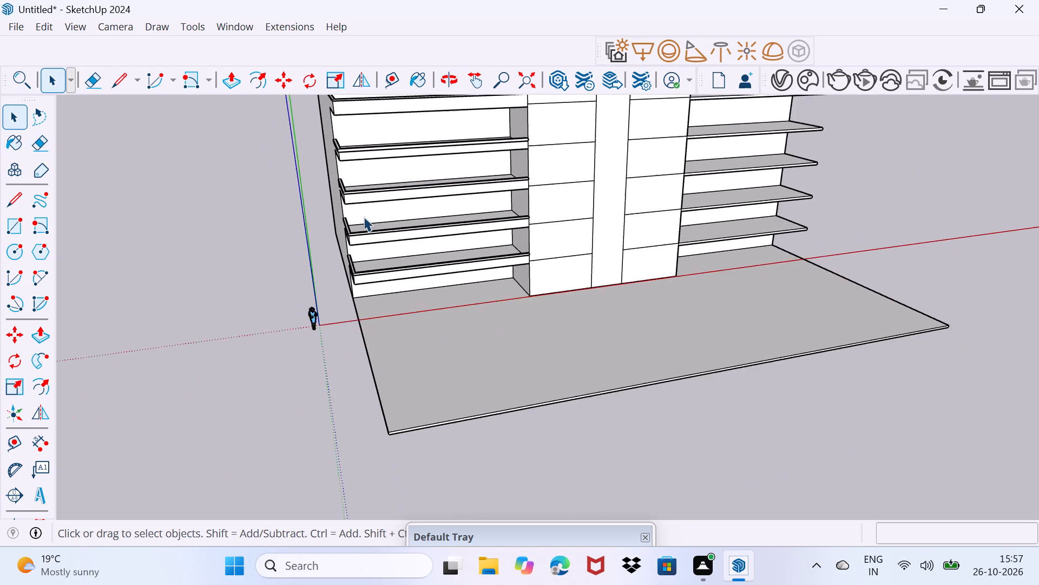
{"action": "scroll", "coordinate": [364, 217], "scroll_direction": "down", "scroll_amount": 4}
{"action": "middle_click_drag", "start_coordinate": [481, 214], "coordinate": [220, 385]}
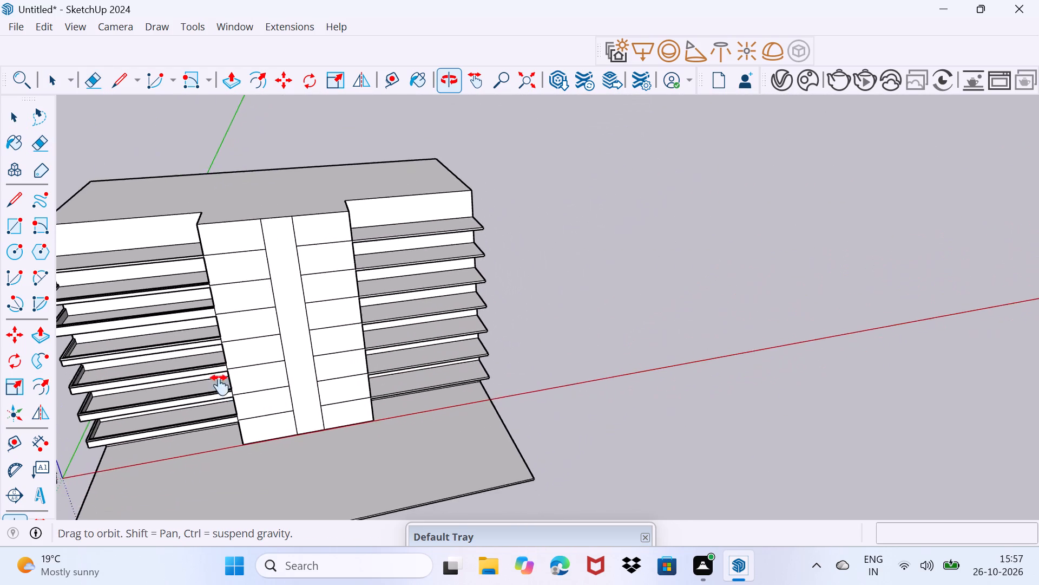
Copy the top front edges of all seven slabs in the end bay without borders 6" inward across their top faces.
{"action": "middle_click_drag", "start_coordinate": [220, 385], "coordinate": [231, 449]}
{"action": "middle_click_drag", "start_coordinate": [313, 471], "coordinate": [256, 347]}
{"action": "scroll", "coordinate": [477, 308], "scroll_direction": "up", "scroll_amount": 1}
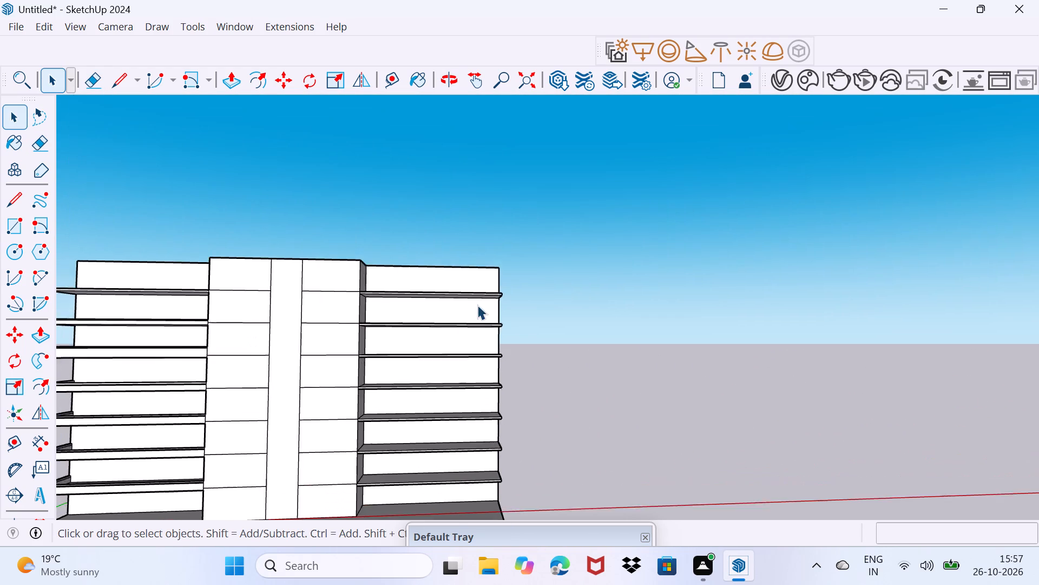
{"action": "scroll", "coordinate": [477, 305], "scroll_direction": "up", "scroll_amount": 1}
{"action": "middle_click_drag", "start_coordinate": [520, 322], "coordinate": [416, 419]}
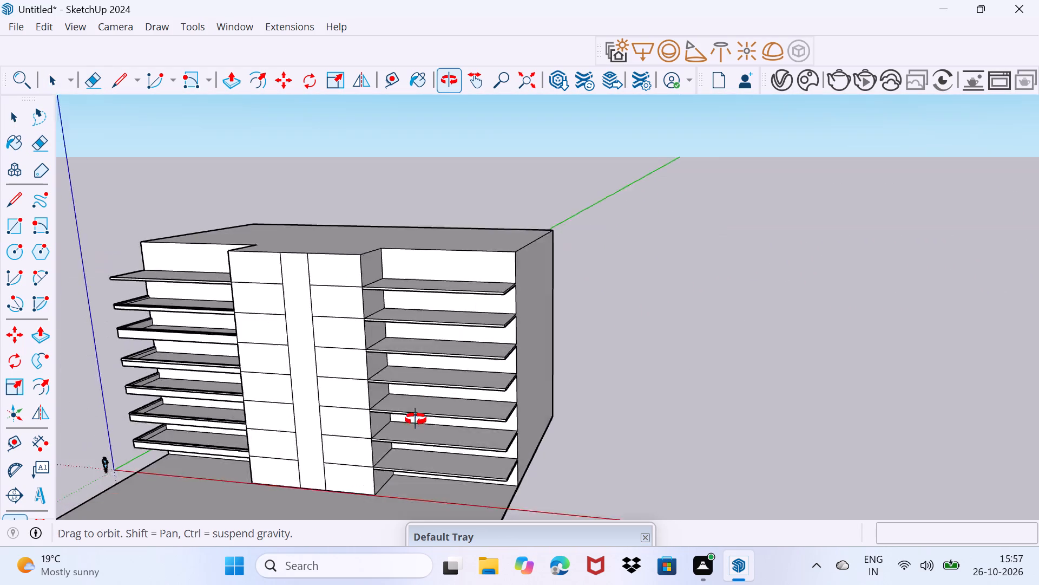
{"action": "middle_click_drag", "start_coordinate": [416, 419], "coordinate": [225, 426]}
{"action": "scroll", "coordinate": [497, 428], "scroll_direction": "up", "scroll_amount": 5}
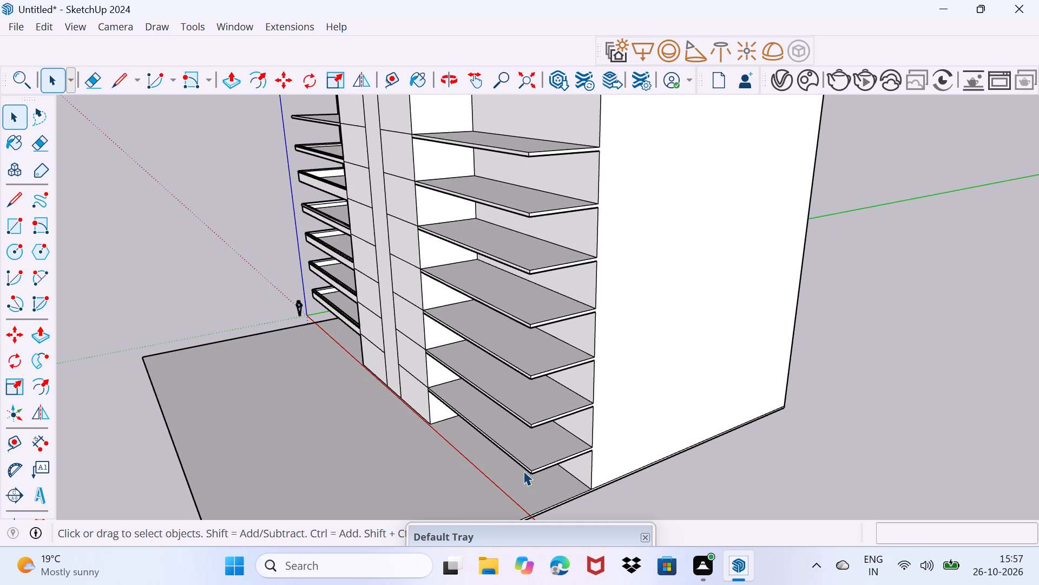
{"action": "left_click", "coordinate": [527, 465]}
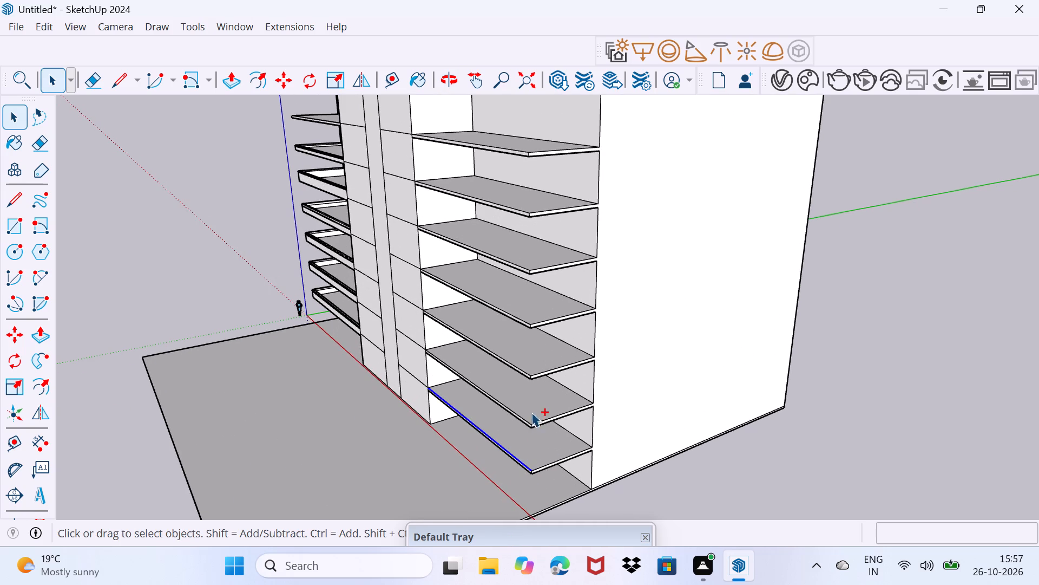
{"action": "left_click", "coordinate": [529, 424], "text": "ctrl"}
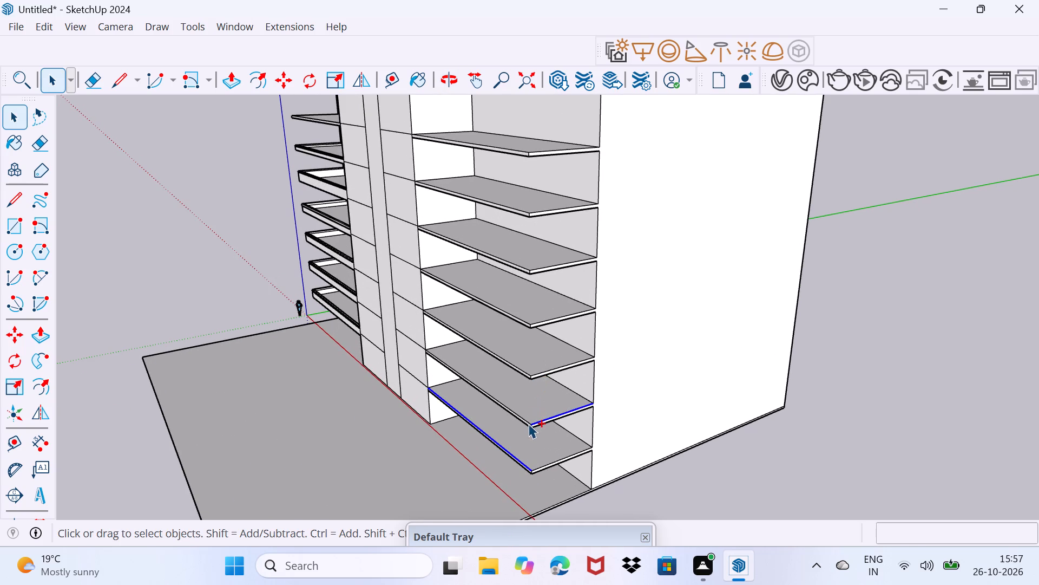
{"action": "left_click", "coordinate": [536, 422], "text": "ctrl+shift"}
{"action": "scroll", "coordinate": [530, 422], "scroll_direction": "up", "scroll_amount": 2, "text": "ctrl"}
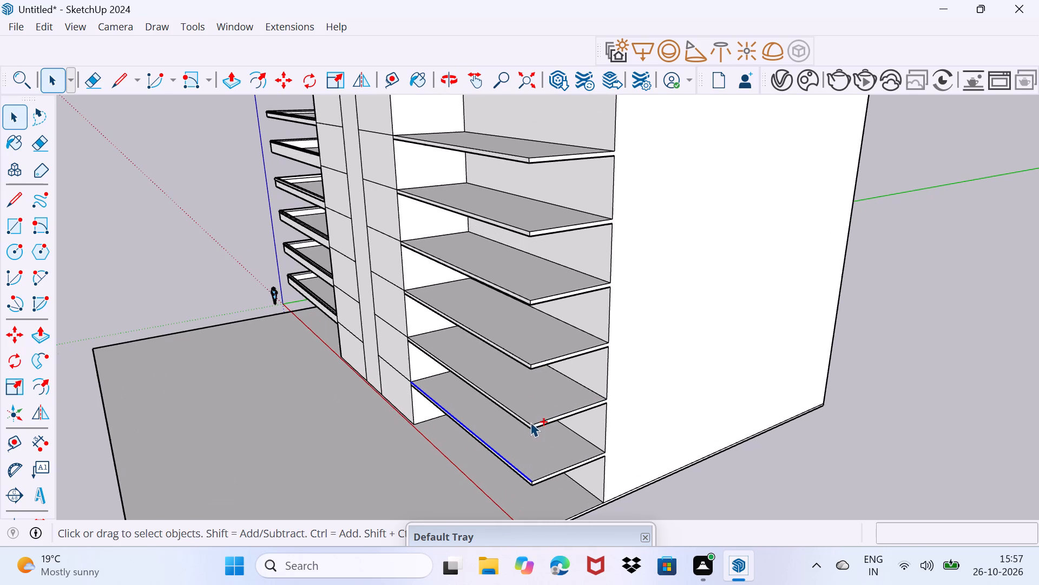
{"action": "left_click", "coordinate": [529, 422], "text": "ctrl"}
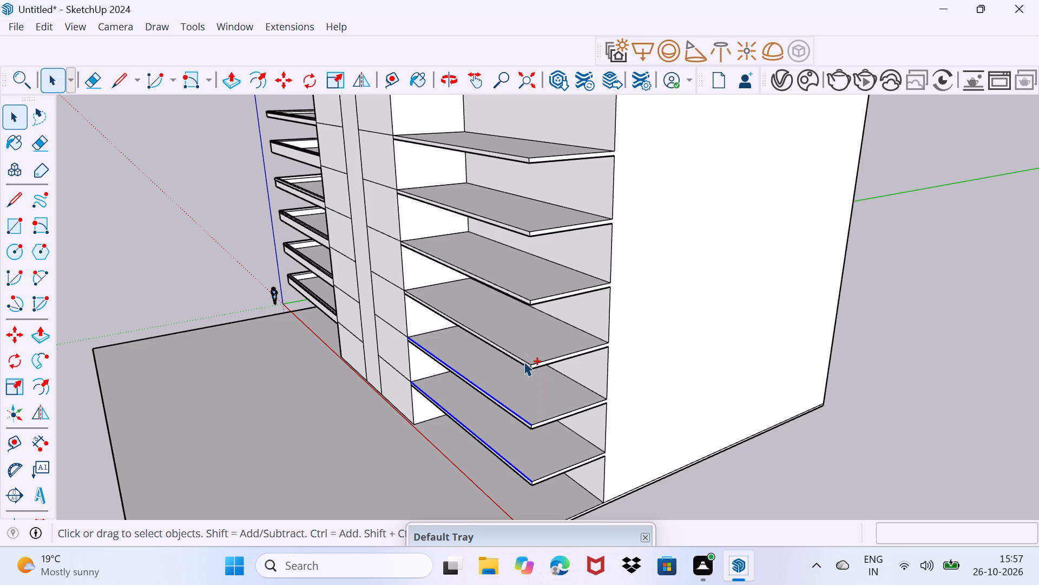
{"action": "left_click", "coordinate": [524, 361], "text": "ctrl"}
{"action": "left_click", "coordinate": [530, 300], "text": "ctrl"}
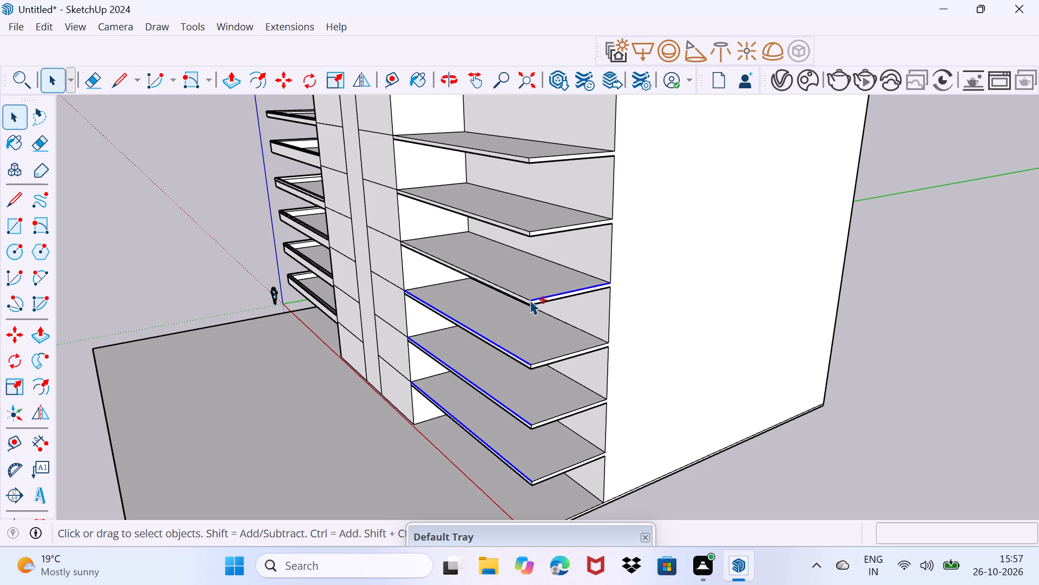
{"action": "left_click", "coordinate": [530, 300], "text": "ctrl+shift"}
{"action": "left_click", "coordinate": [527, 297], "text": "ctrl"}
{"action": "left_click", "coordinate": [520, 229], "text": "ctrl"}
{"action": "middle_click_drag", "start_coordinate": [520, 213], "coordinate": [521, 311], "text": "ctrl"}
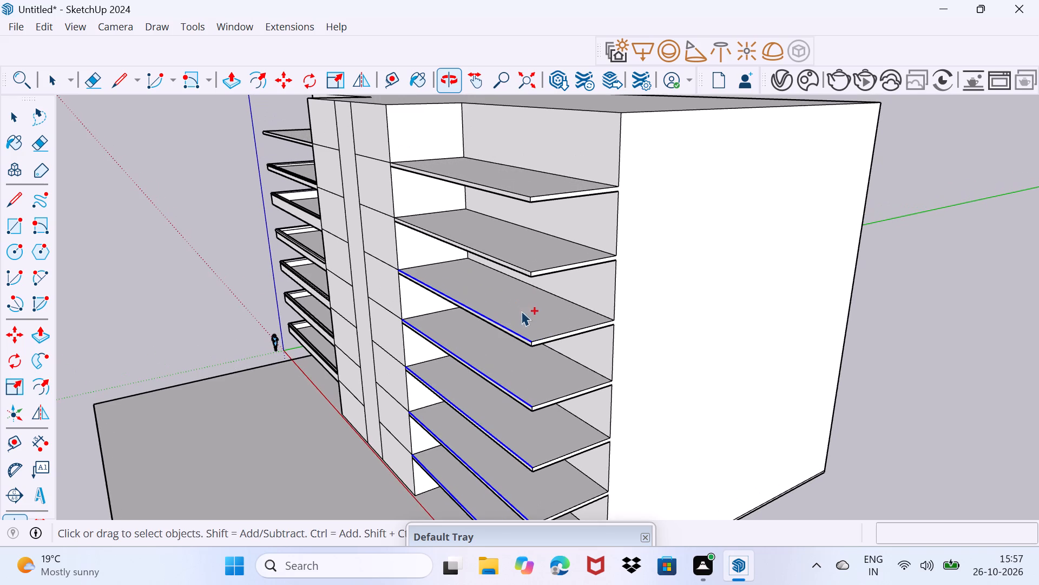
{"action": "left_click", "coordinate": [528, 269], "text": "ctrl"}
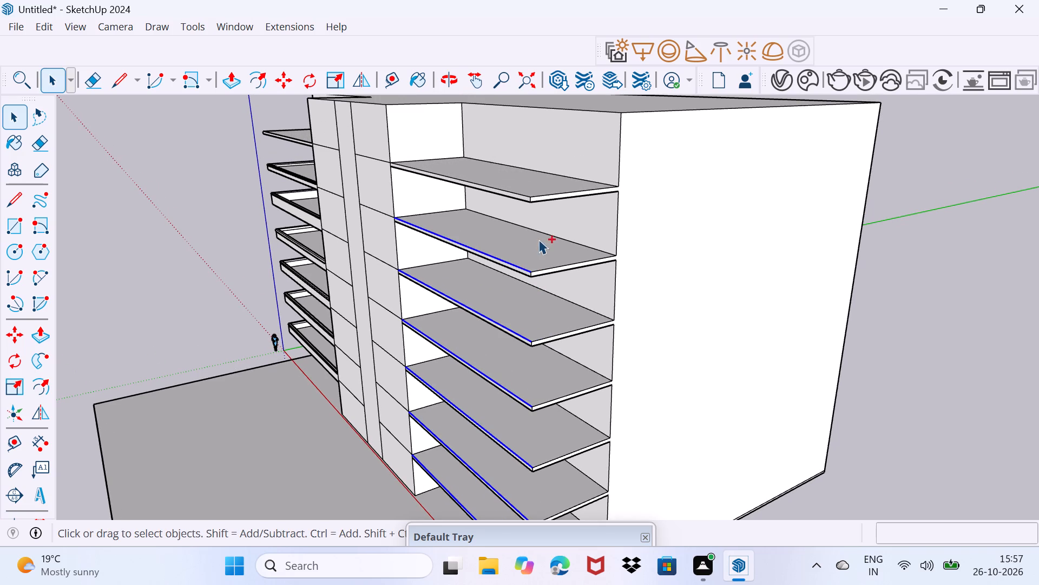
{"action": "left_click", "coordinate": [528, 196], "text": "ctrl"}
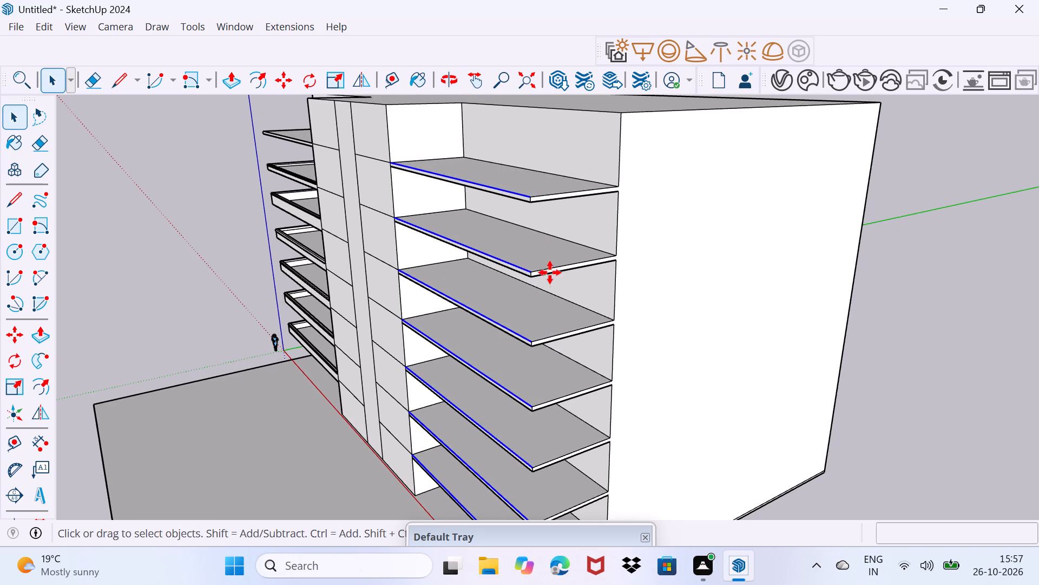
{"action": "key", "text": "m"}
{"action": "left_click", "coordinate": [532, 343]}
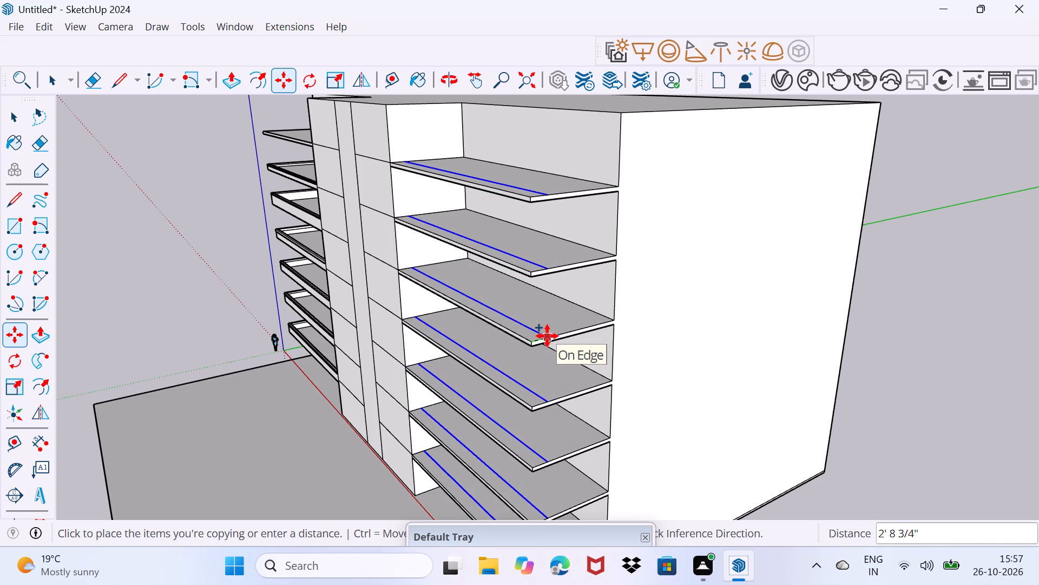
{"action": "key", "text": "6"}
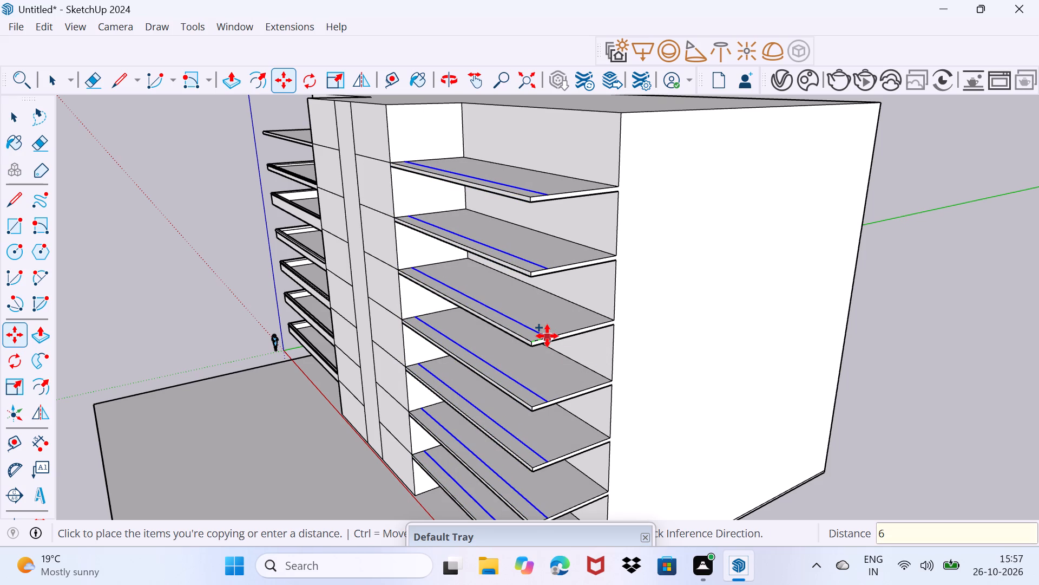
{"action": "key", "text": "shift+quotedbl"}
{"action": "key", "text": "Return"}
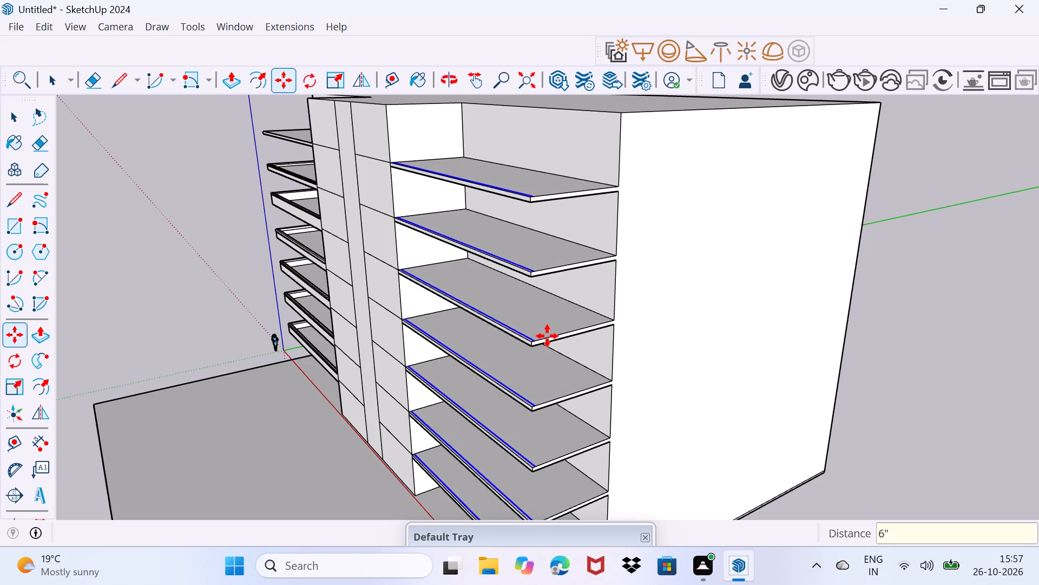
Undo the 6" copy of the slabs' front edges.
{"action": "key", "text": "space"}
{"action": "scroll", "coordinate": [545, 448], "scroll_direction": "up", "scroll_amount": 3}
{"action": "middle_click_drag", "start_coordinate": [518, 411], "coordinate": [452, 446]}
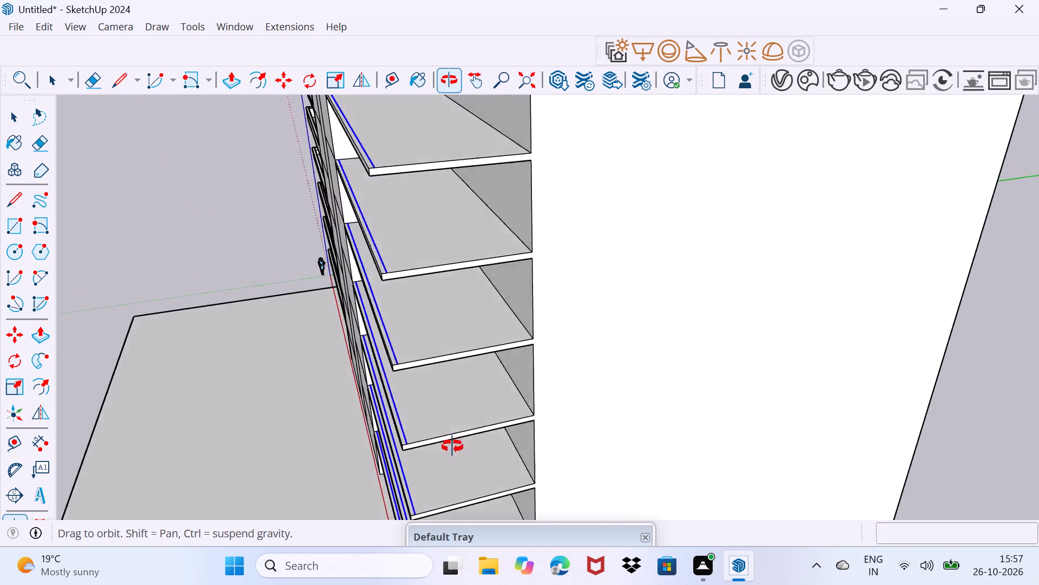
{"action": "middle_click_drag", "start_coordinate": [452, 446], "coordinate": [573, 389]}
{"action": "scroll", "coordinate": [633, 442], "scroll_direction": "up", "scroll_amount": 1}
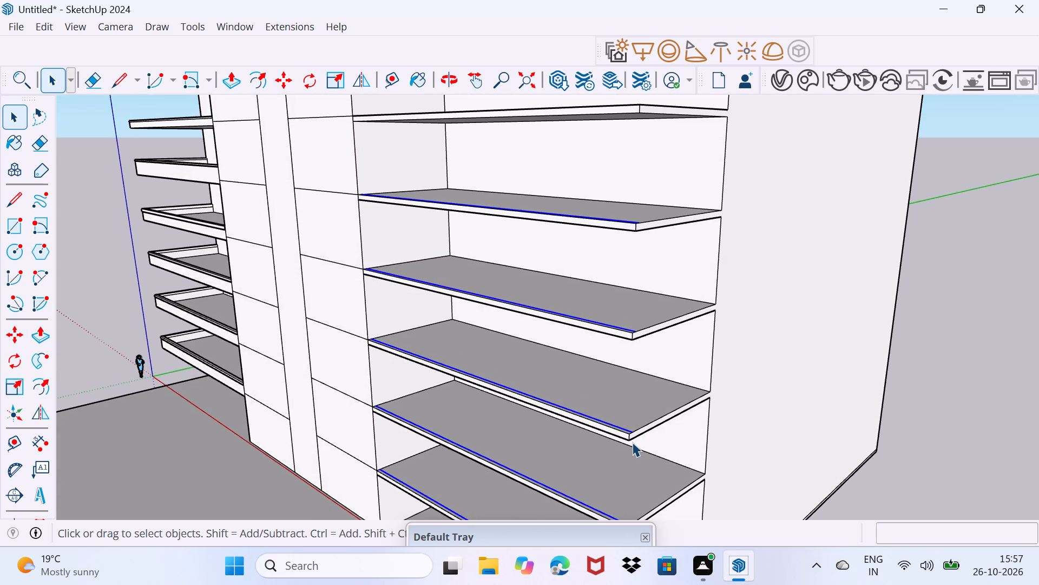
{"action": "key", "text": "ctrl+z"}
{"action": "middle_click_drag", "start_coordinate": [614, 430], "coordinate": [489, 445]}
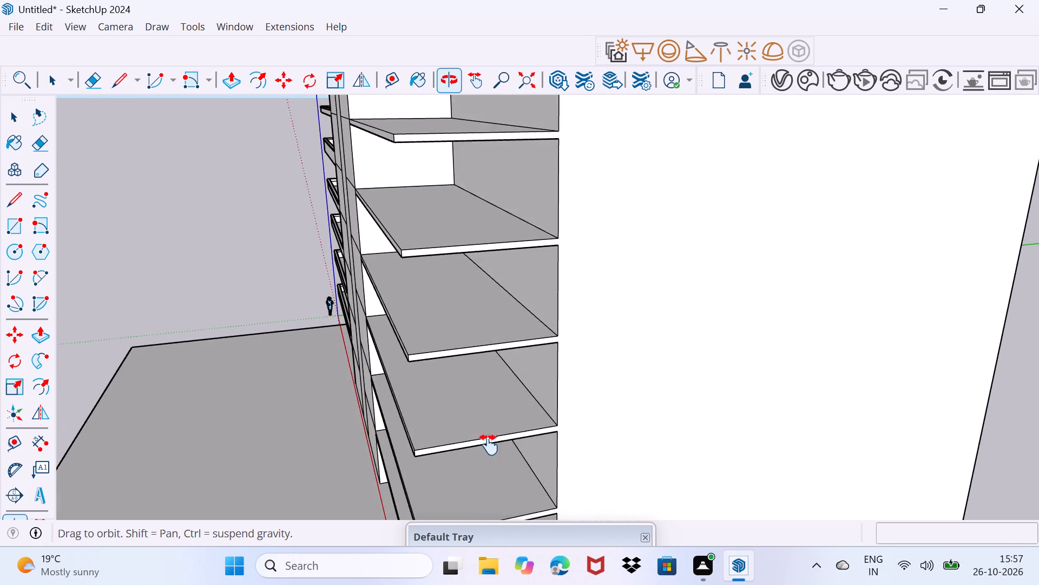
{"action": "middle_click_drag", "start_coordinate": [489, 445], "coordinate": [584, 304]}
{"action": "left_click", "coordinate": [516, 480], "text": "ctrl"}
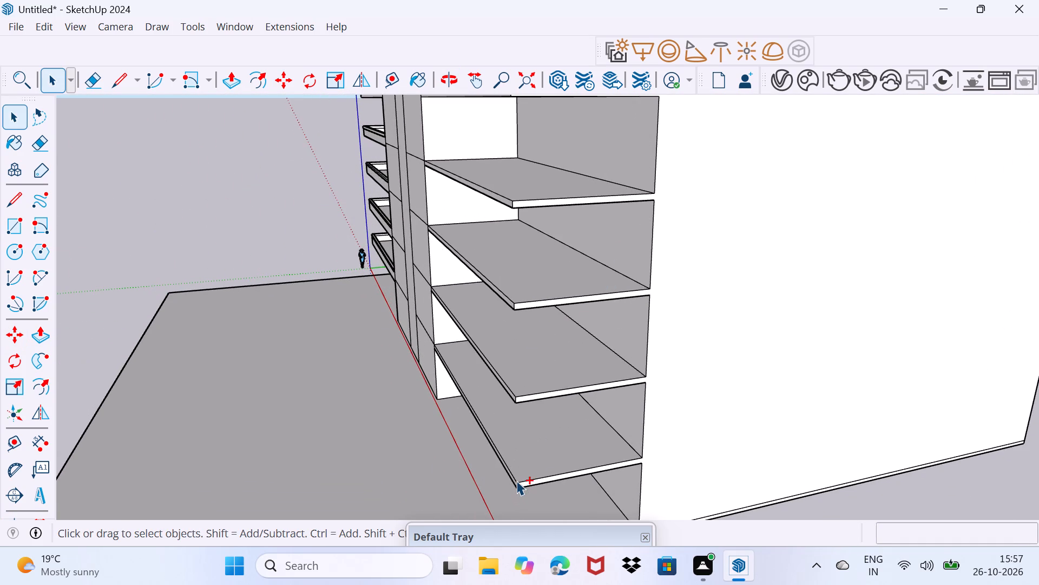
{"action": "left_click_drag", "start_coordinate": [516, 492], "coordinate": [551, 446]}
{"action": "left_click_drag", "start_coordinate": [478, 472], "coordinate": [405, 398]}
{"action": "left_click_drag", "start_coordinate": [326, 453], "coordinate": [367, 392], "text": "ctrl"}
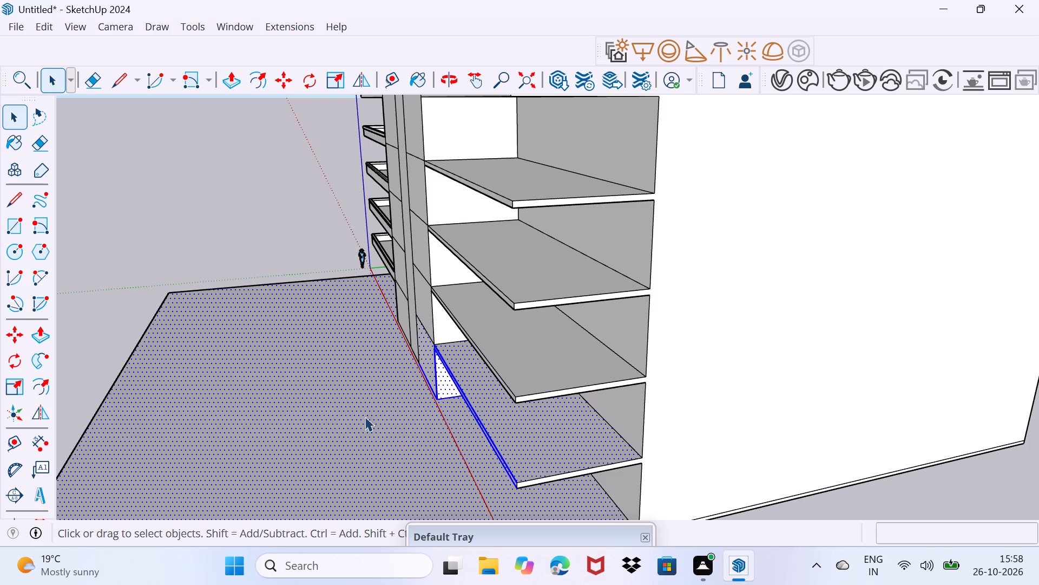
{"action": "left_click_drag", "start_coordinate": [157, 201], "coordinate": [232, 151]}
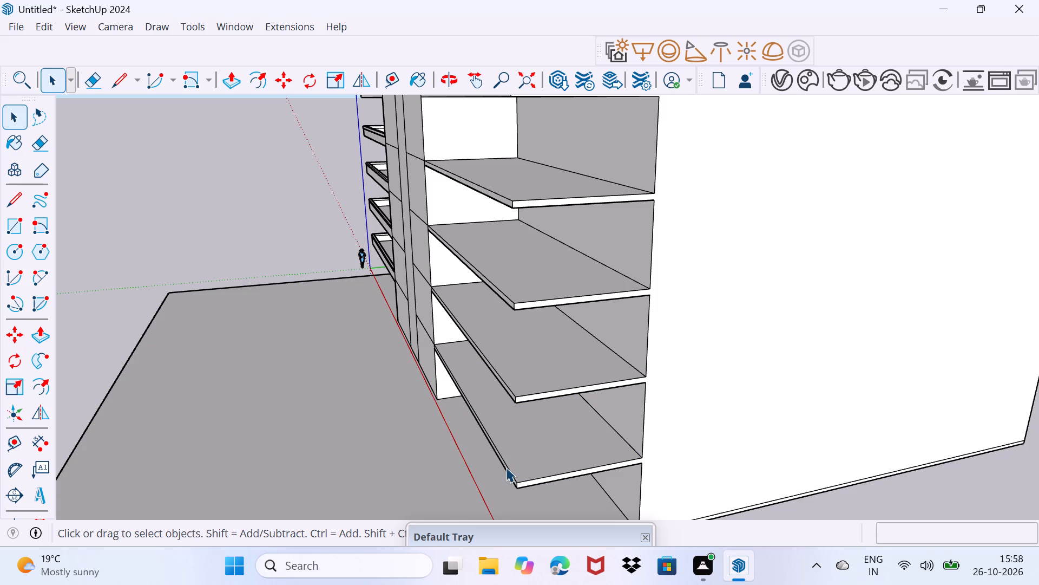
Copy the top front edges of all seven slabs in the end bay without borders 8" inward across their top faces.
{"action": "left_click", "coordinate": [506, 467]}
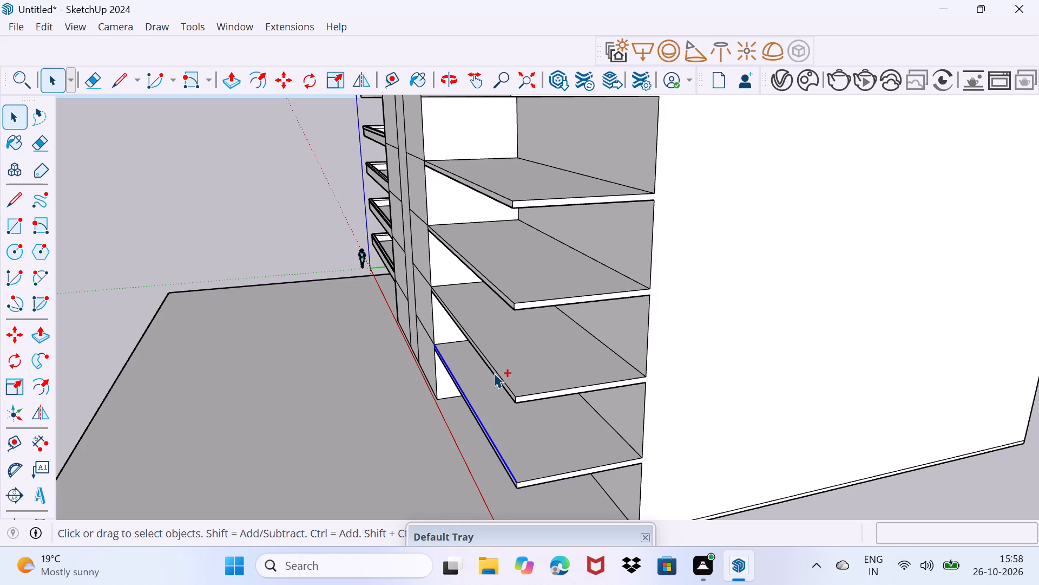
{"action": "left_click", "coordinate": [498, 376], "text": "ctrl"}
{"action": "middle_click_drag", "start_coordinate": [514, 321], "coordinate": [498, 430], "text": "ctrl+shift"}
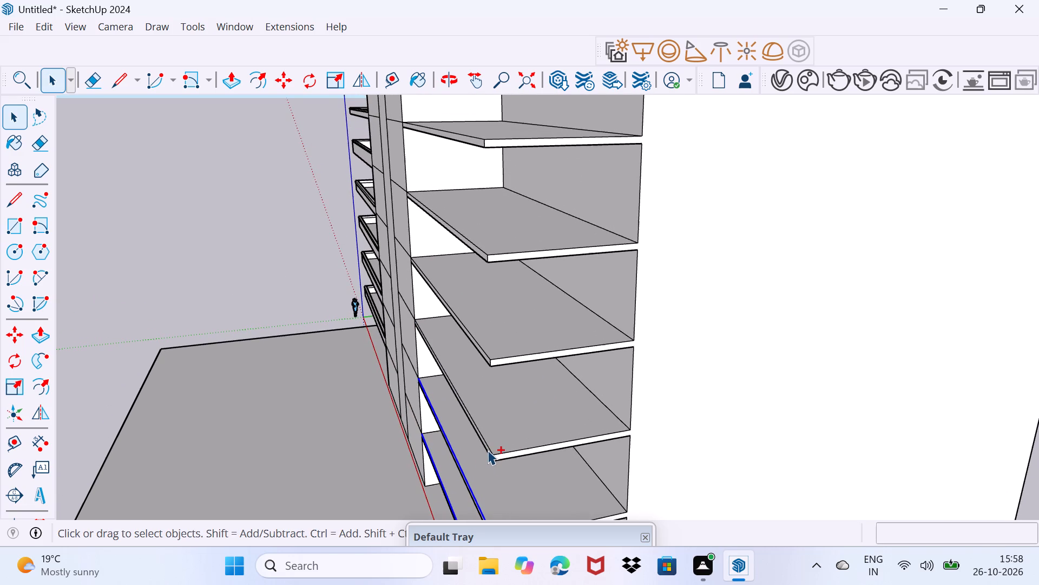
{"action": "left_click", "coordinate": [488, 448], "text": "ctrl"}
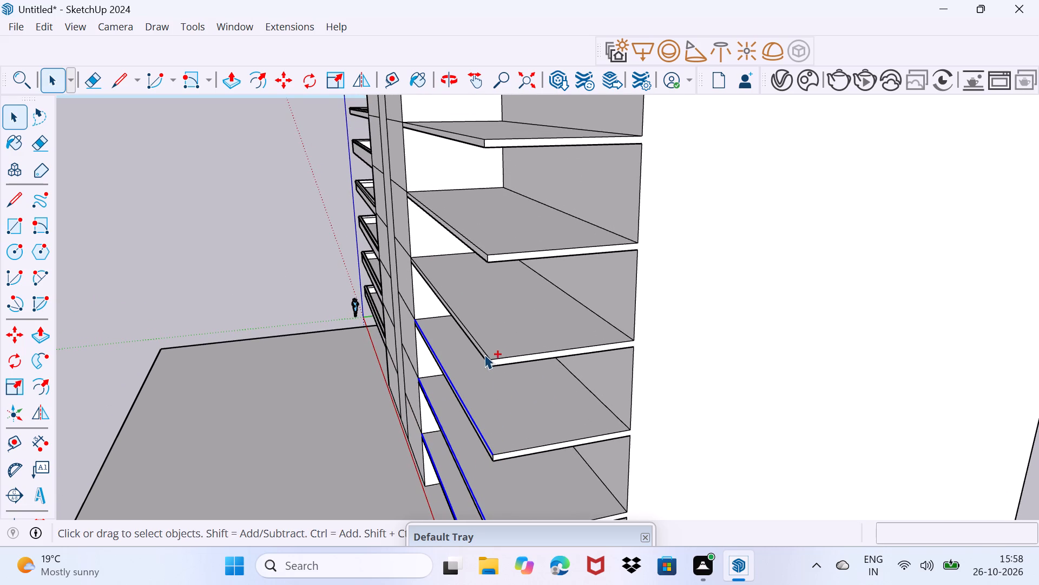
{"action": "left_click", "coordinate": [484, 354], "text": "ctrl"}
{"action": "left_click", "coordinate": [488, 253], "text": "ctrl"}
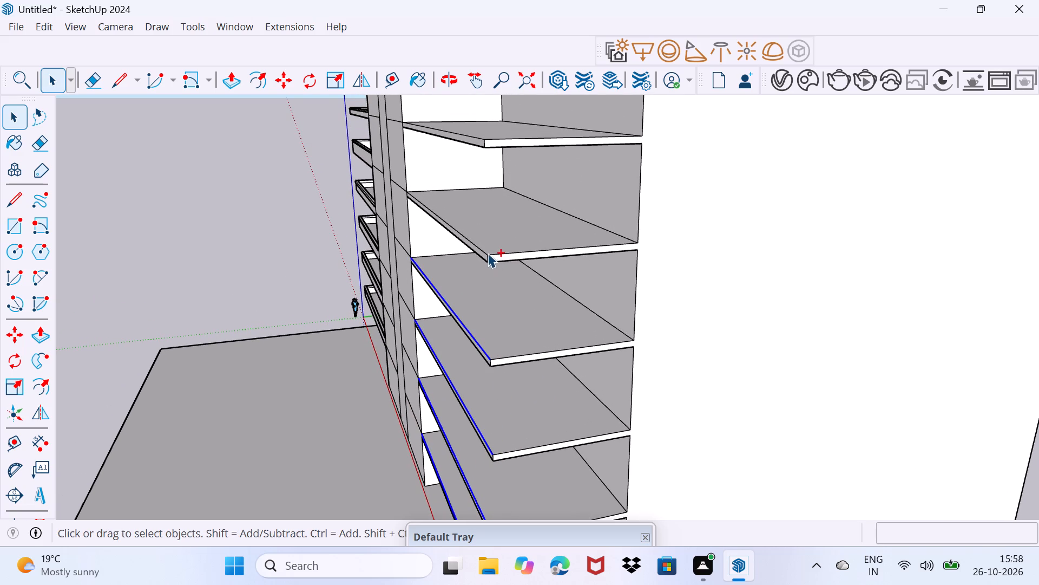
{"action": "left_click", "coordinate": [489, 258], "text": "ctrl+shift"}
{"action": "scroll", "coordinate": [489, 258], "scroll_direction": "up", "scroll_amount": 4, "text": "ctrl+shift"}
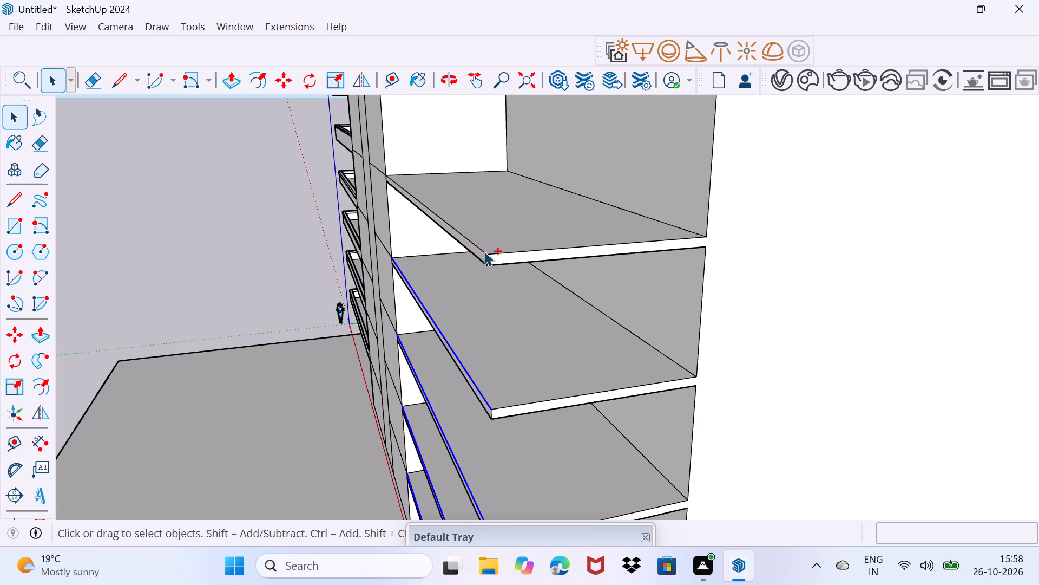
{"action": "left_click", "coordinate": [484, 251], "text": "ctrl"}
{"action": "middle_click_drag", "start_coordinate": [502, 226], "coordinate": [480, 510], "text": "ctrl"}
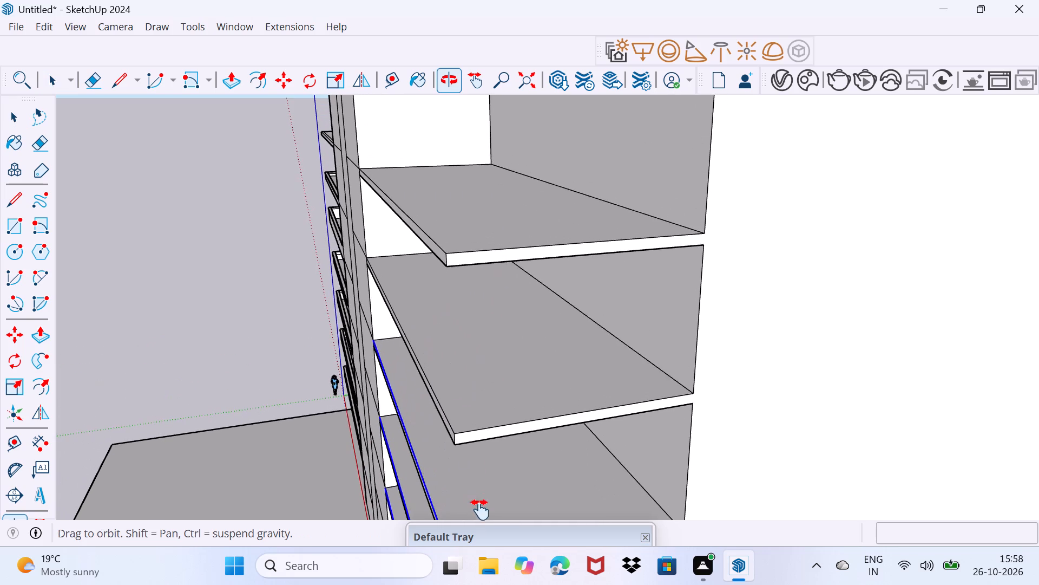
{"action": "middle_click_drag", "start_coordinate": [480, 510], "coordinate": [477, 509], "text": "ctrl"}
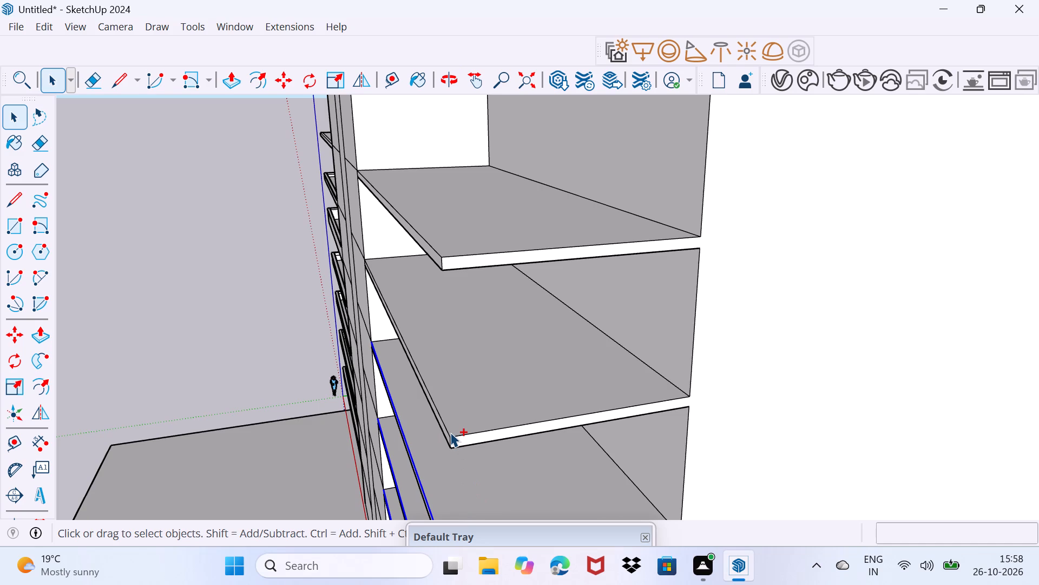
{"action": "left_click", "coordinate": [448, 433], "text": "ctrl"}
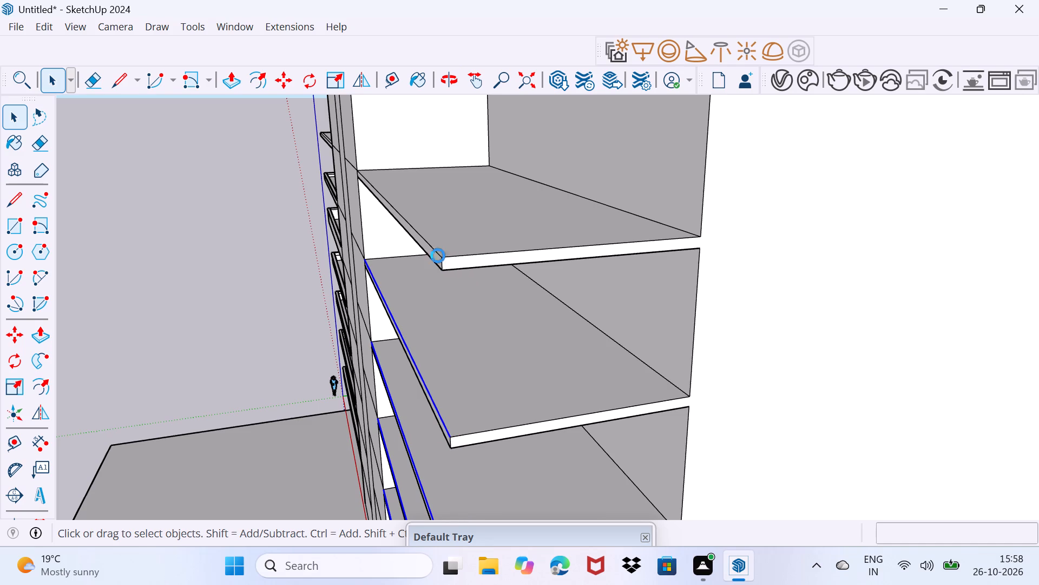
{"action": "left_click", "coordinate": [438, 253], "text": "ctrl"}
{"action": "scroll", "coordinate": [455, 236], "scroll_direction": "down", "scroll_amount": 6, "text": "ctrl"}
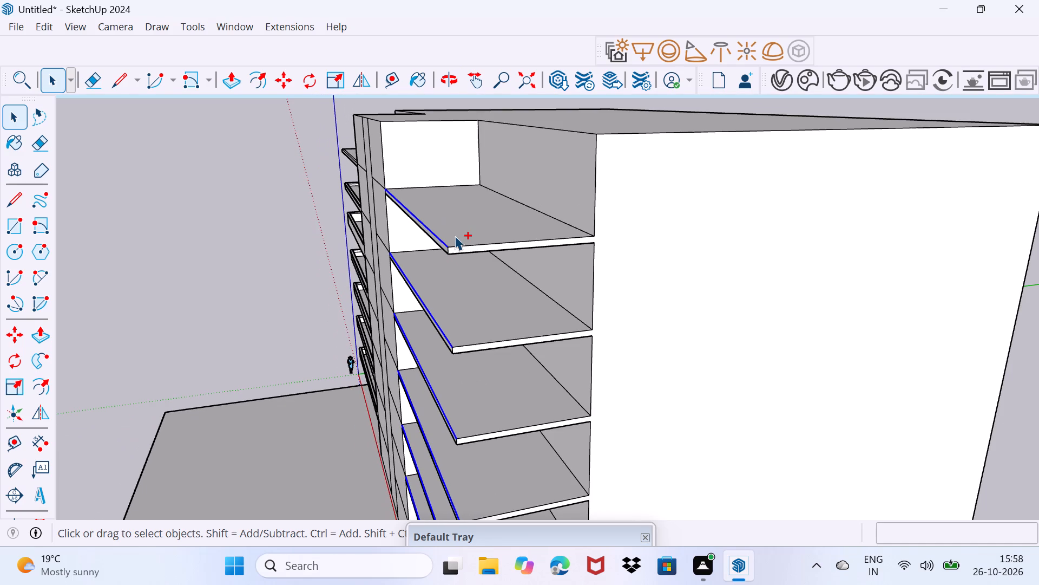
{"action": "key", "text": "m"}
{"action": "left_click", "coordinate": [461, 437]}
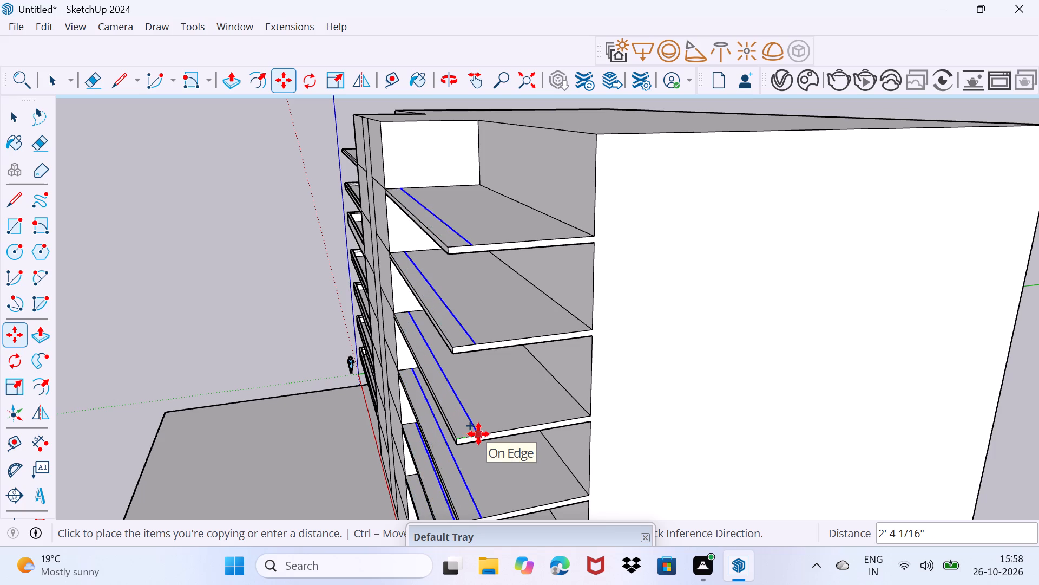
{"action": "key", "text": "8"}
{"action": "key", "text": "shift+quotedbl"}
{"action": "key", "text": "Return"}
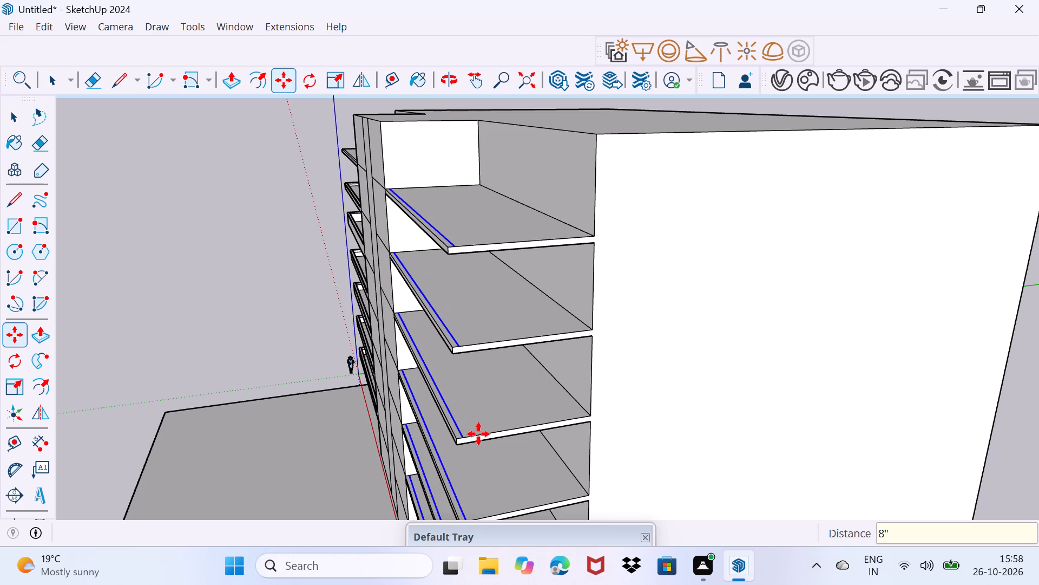
{"action": "key", "text": "space"}
{"action": "scroll", "coordinate": [478, 434], "scroll_direction": "up", "scroll_amount": 2}
{"action": "left_click_drag", "start_coordinate": [478, 434], "coordinate": [525, 366]}
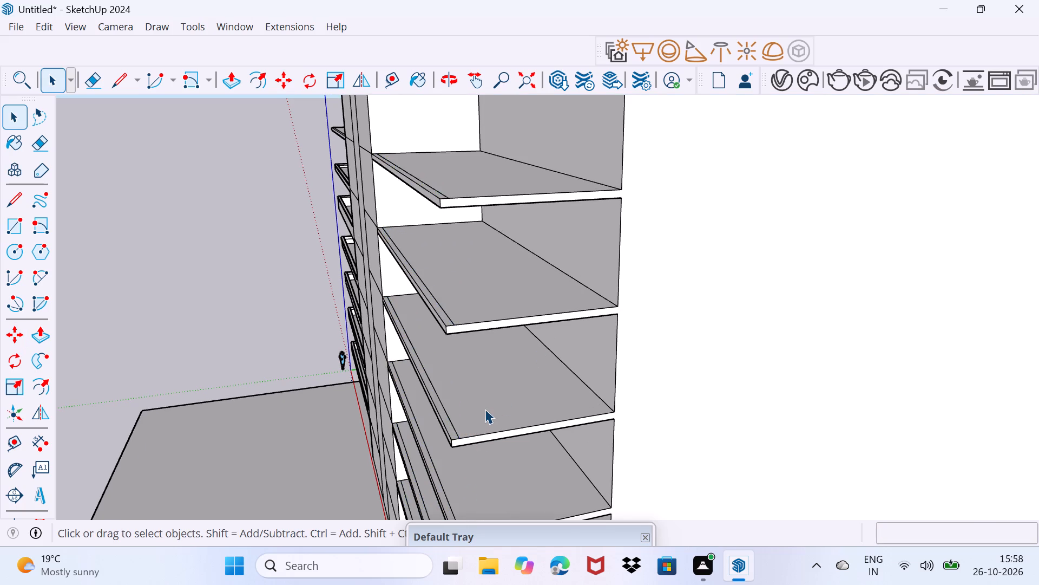
Copy the top end edges of all seven slabs in the end bay without raised borders 8" inward across their top faces.
{"action": "scroll", "coordinate": [484, 409], "scroll_direction": "down", "scroll_amount": 3}
{"action": "middle_click_drag", "start_coordinate": [465, 430], "coordinate": [804, 442]}
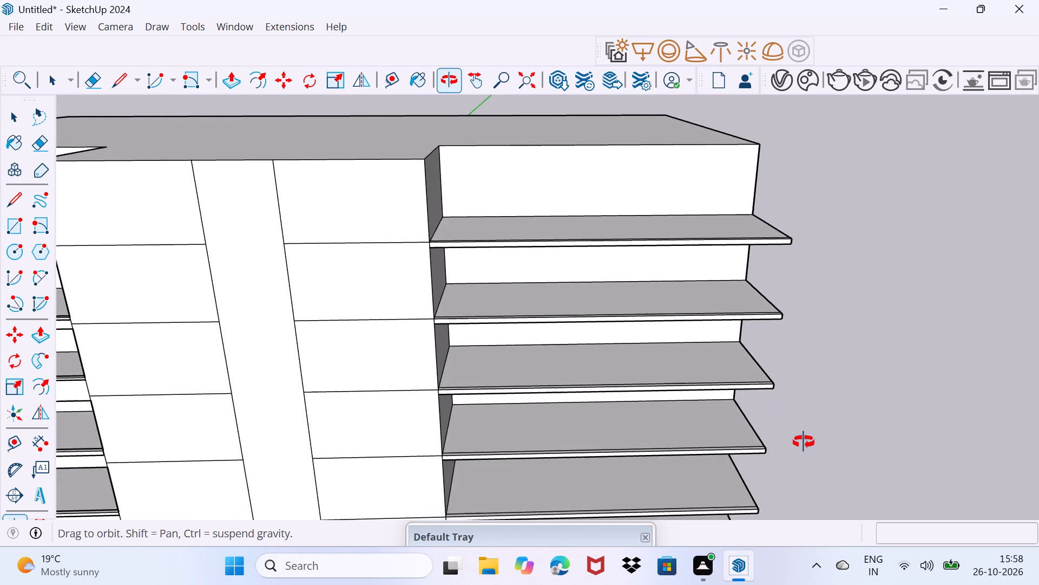
{"action": "middle_click_drag", "start_coordinate": [804, 442], "coordinate": [531, 283]}
{"action": "middle_click_drag", "start_coordinate": [507, 353], "coordinate": [543, 326]}
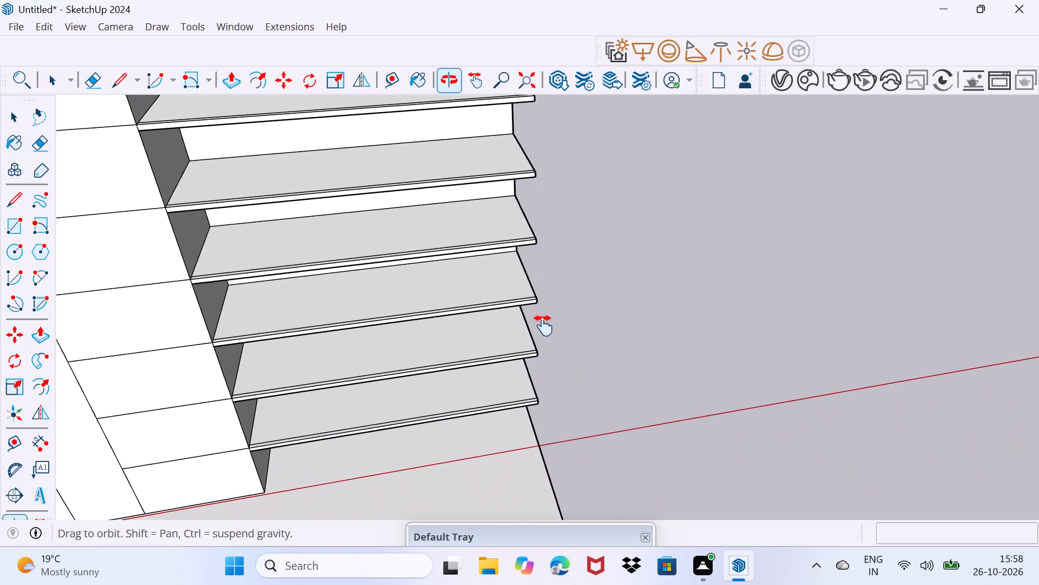
{"action": "middle_click_drag", "start_coordinate": [543, 326], "coordinate": [541, 324]}
{"action": "middle_click", "coordinate": [541, 324], "text": "shift"}
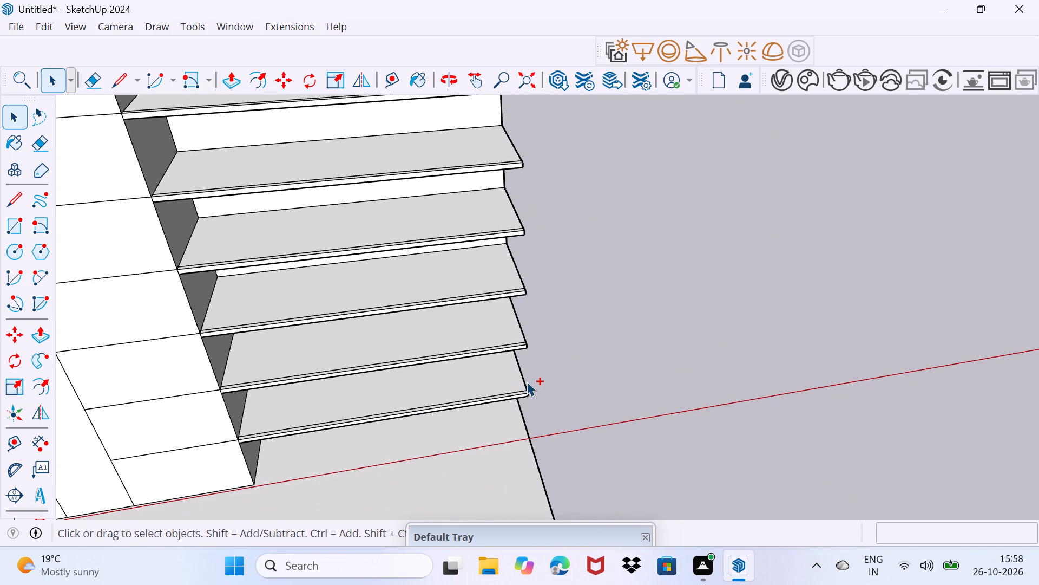
{"action": "left_click", "coordinate": [527, 381], "text": "ctrl"}
{"action": "left_click", "coordinate": [523, 330], "text": "ctrl"}
{"action": "left_click", "coordinate": [522, 276], "text": "ctrl"}
{"action": "middle_click_drag", "start_coordinate": [518, 255], "coordinate": [472, 400], "text": "ctrl+shift"}
{"action": "scroll", "coordinate": [472, 400], "scroll_direction": "down", "scroll_amount": 1, "text": "ctrl+shift"}
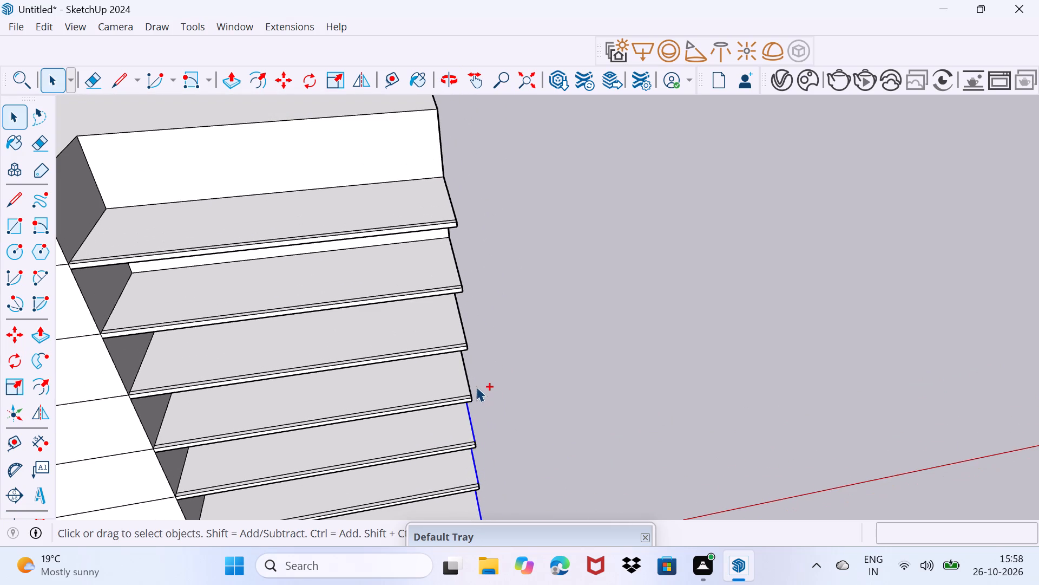
{"action": "left_click", "coordinate": [471, 388], "text": "ctrl"}
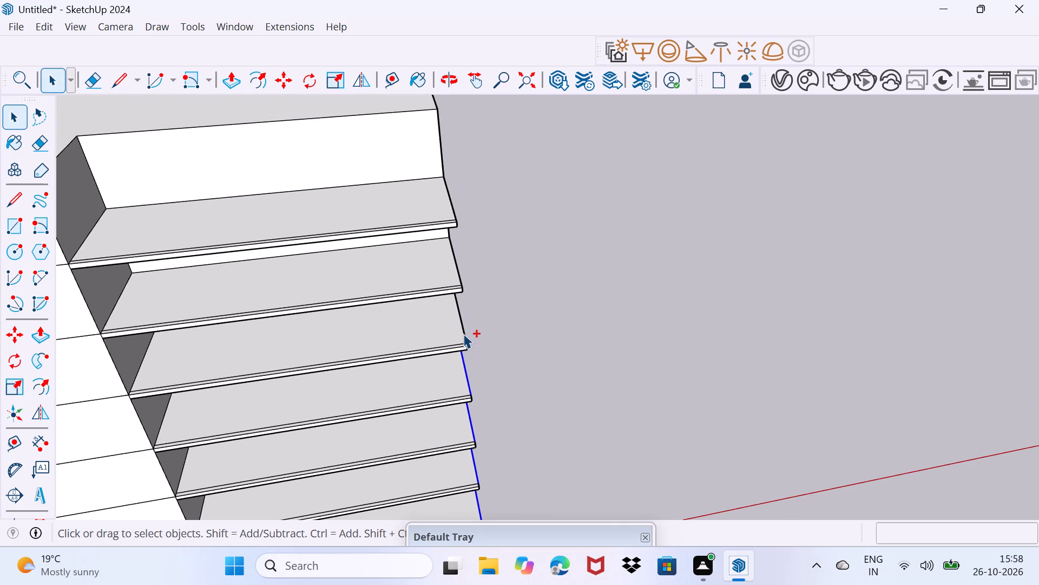
{"action": "left_click", "coordinate": [464, 334], "text": "ctrl"}
{"action": "left_click", "coordinate": [461, 278], "text": "ctrl"}
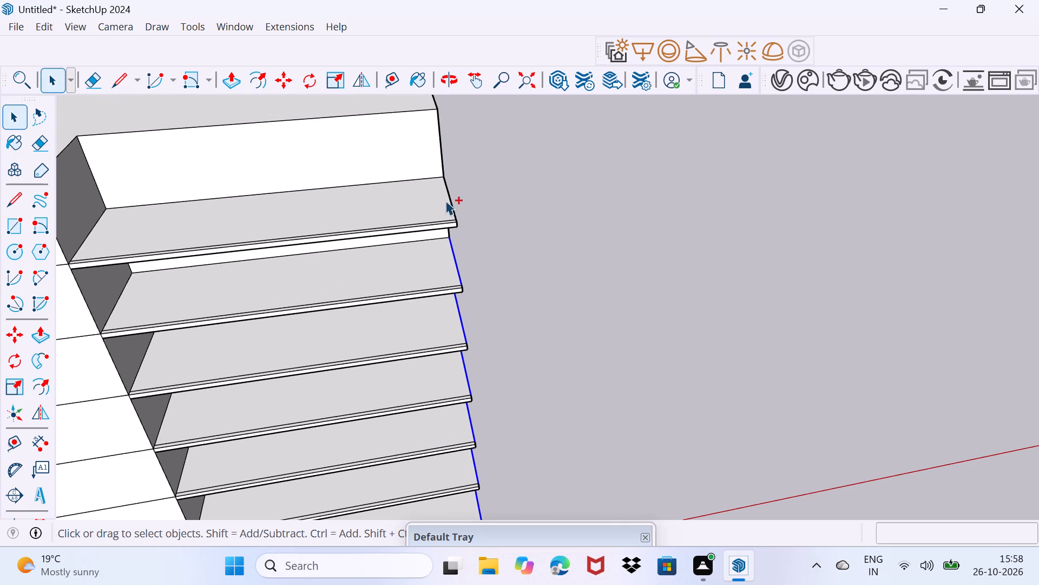
{"action": "left_click", "coordinate": [452, 204], "text": "ctrl"}
{"action": "key", "text": "m"}
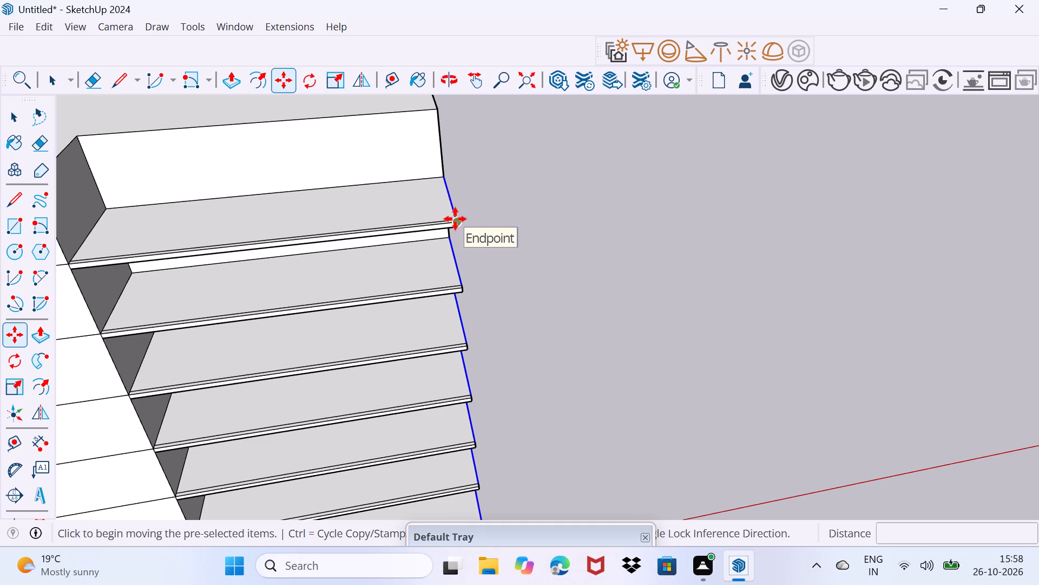
{"action": "scroll", "coordinate": [454, 218], "scroll_direction": "up", "scroll_amount": 7}
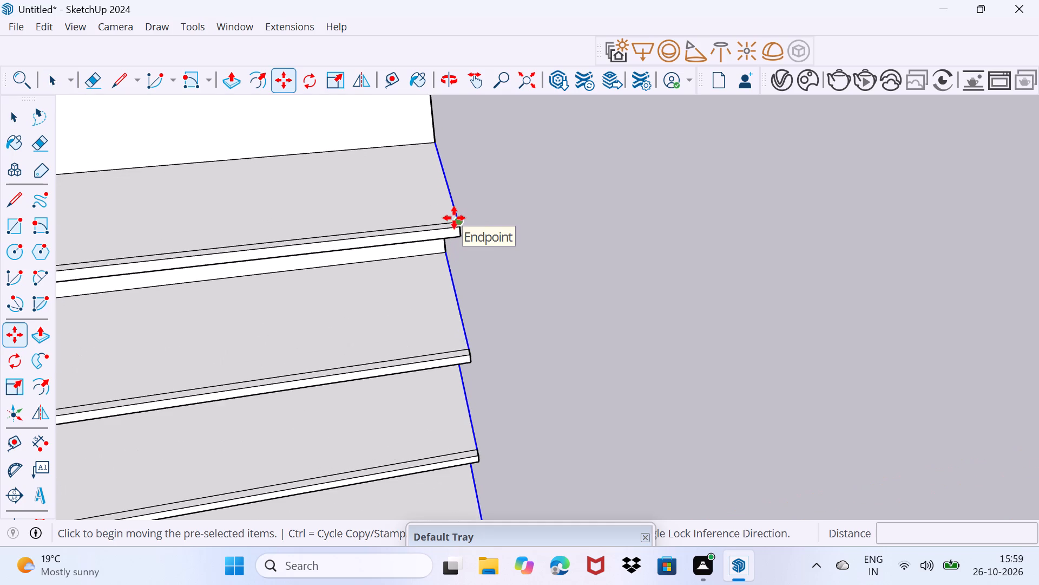
{"action": "left_click", "coordinate": [458, 222]}
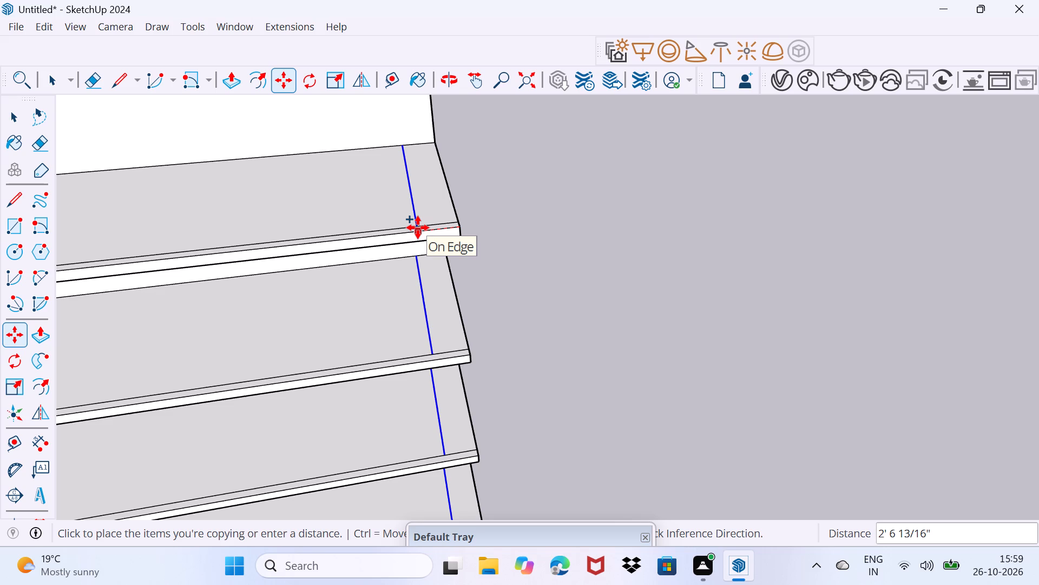
{"action": "key", "text": "8"}
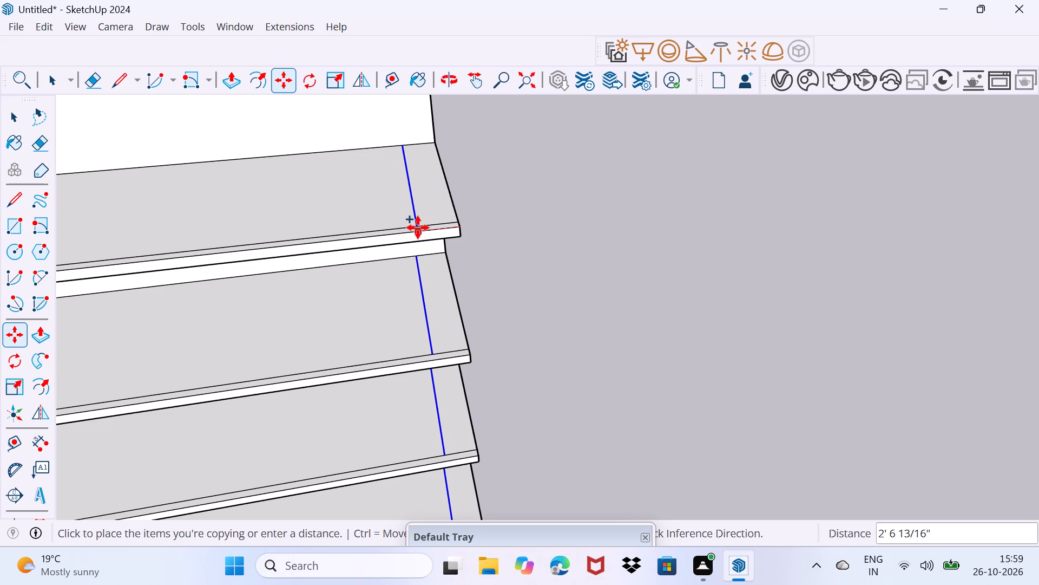
{"action": "key", "text": "shift+quotedbl"}
{"action": "key", "text": "Return"}
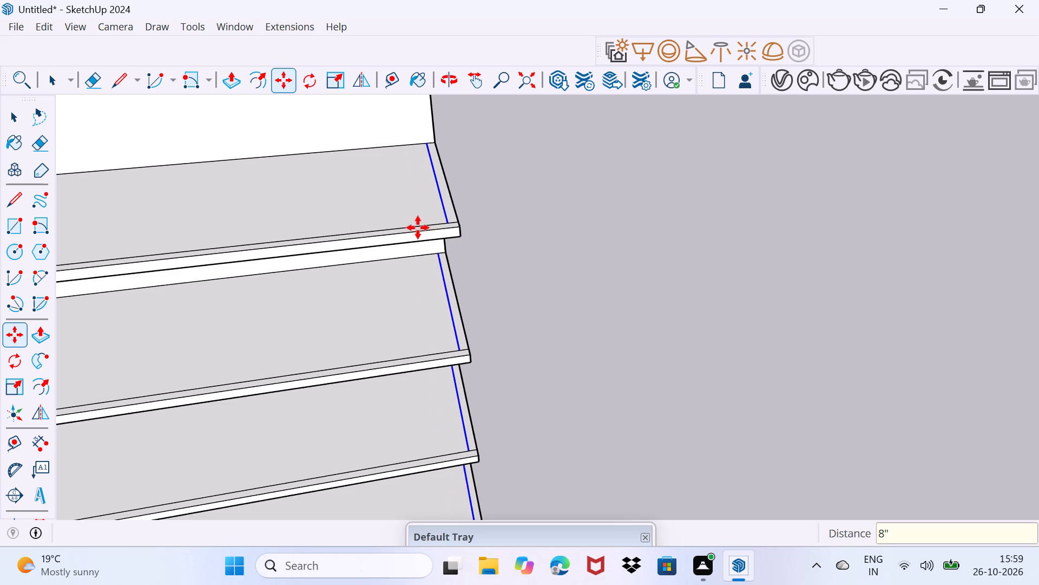
Erase the short dividing edges at the outer front corners of all seven slabs, joining front and end strips into one L-shaped border.
{"action": "key", "text": "space"}
{"action": "scroll", "coordinate": [433, 270], "scroll_direction": "up", "scroll_amount": 3}
{"action": "left_click_drag", "start_coordinate": [423, 272], "coordinate": [426, 247]}
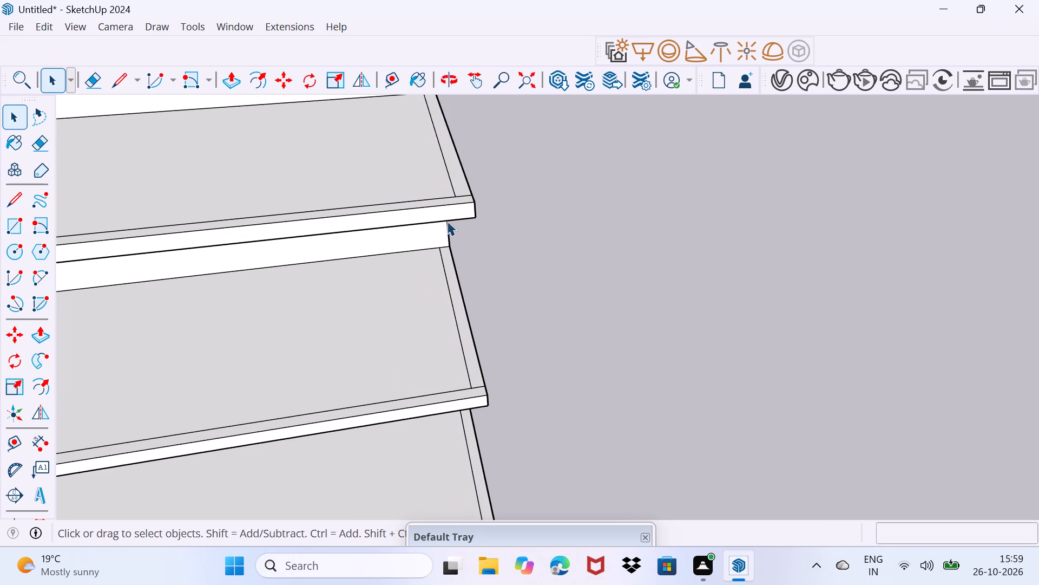
{"action": "key", "text": "e"}
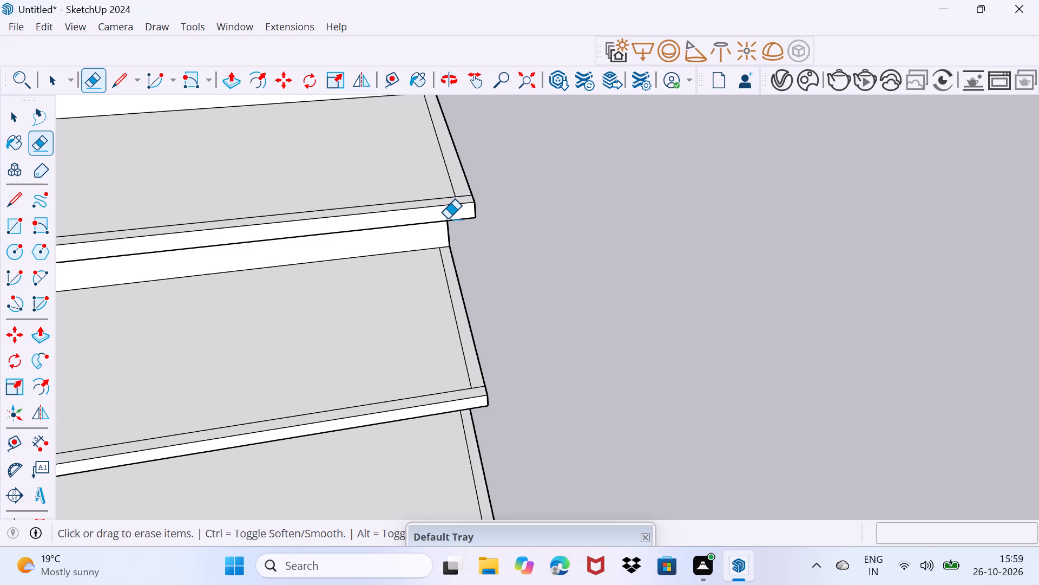
{"action": "left_click", "coordinate": [467, 194]}
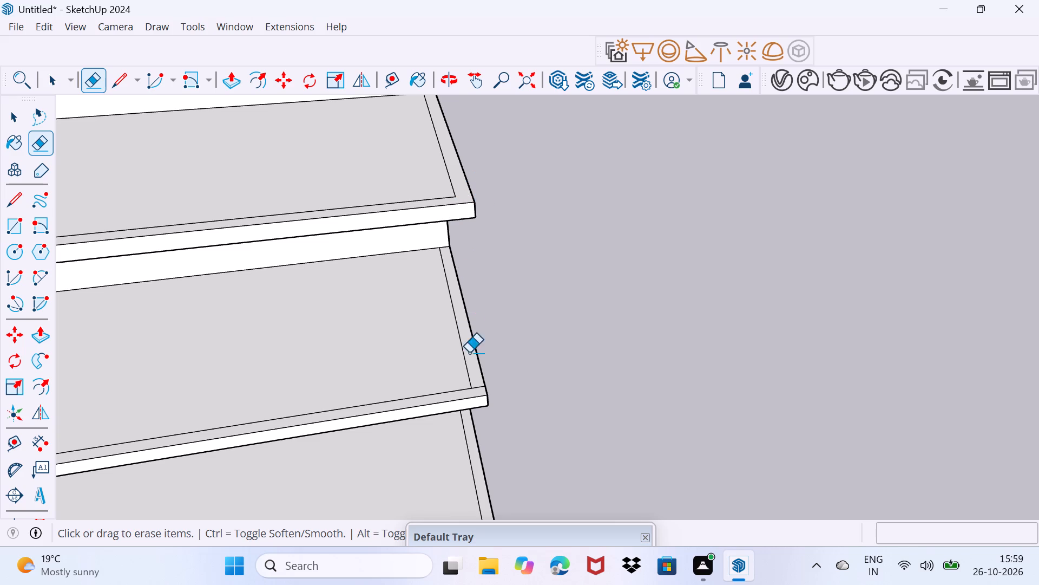
{"action": "left_click", "coordinate": [486, 376]}
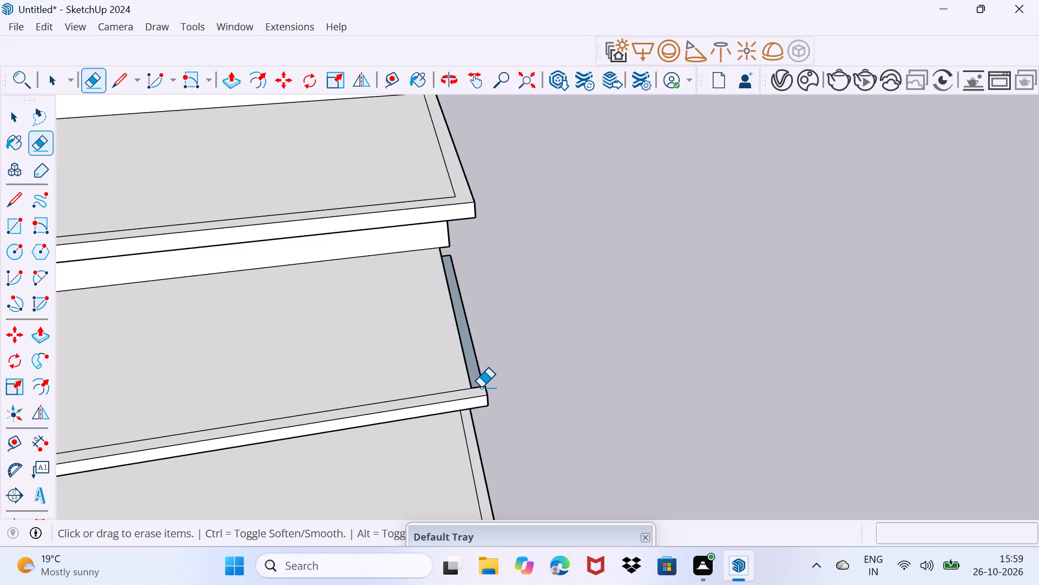
{"action": "key", "text": "ctrl+z"}
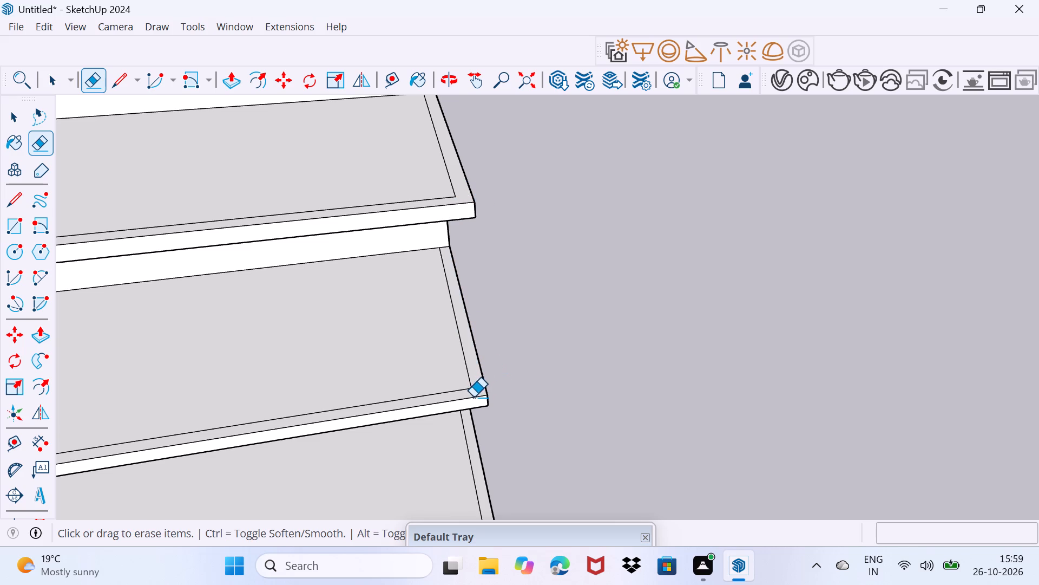
{"action": "left_click", "coordinate": [476, 388]}
{"action": "middle_click_drag", "start_coordinate": [476, 388], "coordinate": [464, 363]}
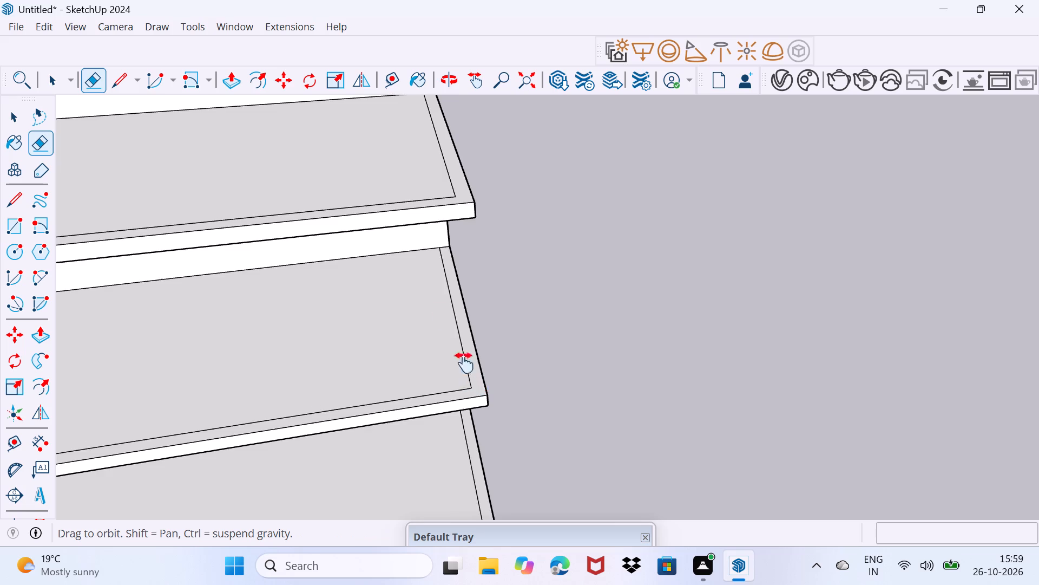
{"action": "middle_click_drag", "start_coordinate": [464, 363], "coordinate": [344, 86]}
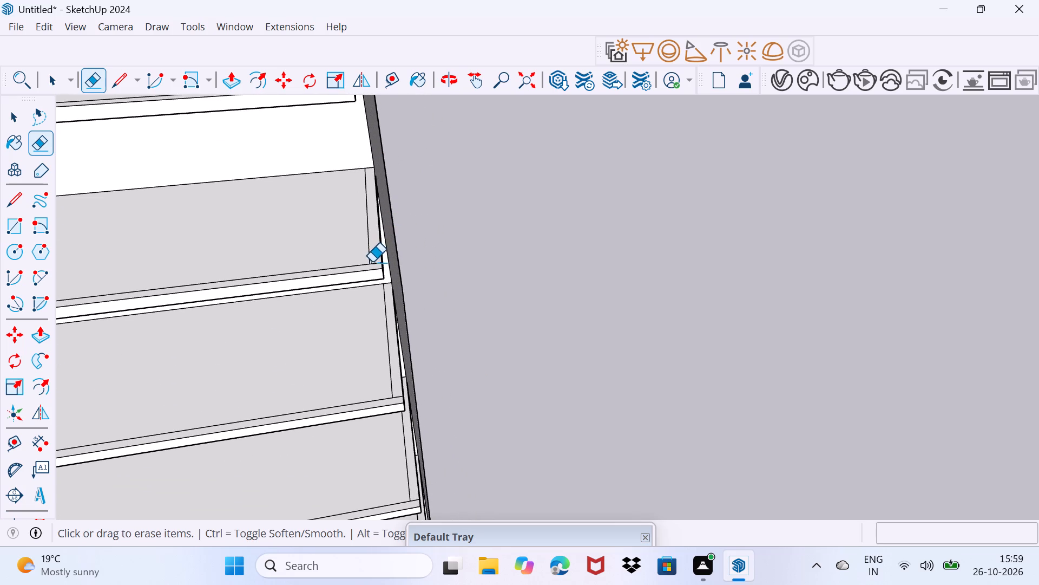
{"action": "left_click", "coordinate": [374, 263]}
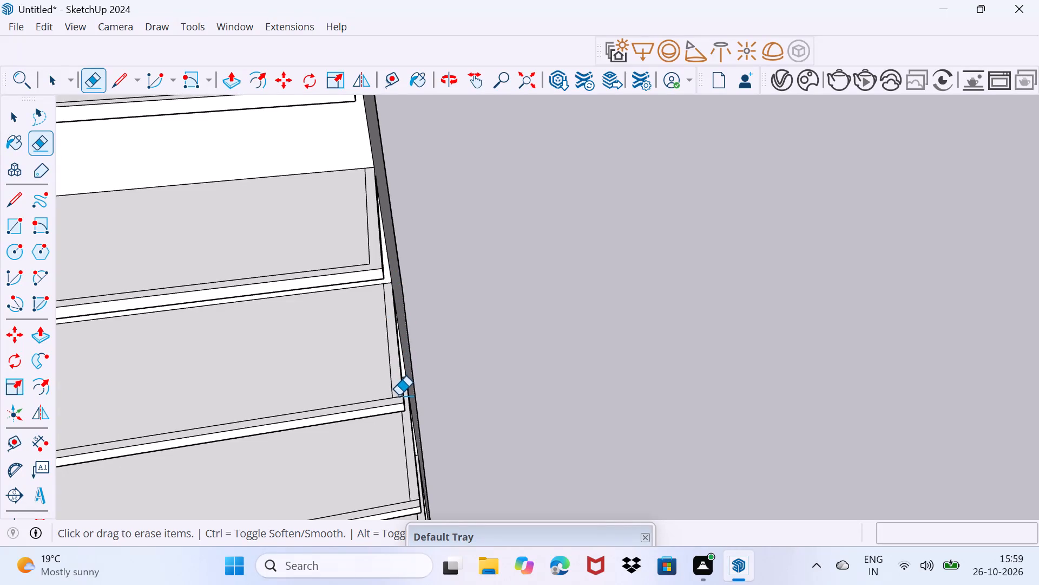
{"action": "left_click", "coordinate": [399, 395]}
{"action": "middle_click_drag", "start_coordinate": [411, 424], "coordinate": [361, 144]}
{"action": "scroll", "coordinate": [356, 181], "scroll_direction": "up", "scroll_amount": 3}
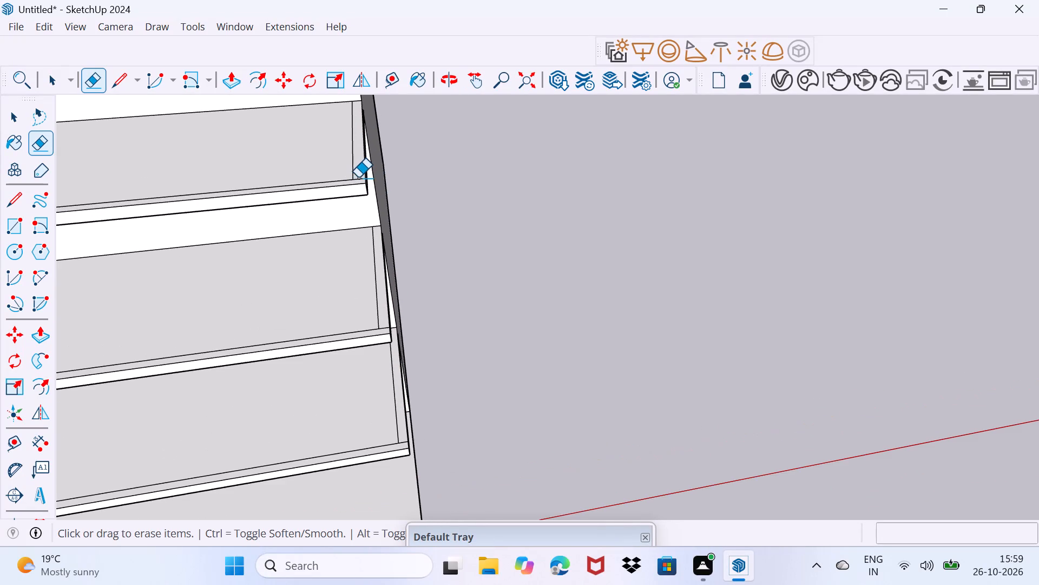
{"action": "left_click", "coordinate": [358, 178]}
{"action": "left_click", "coordinate": [383, 326]}
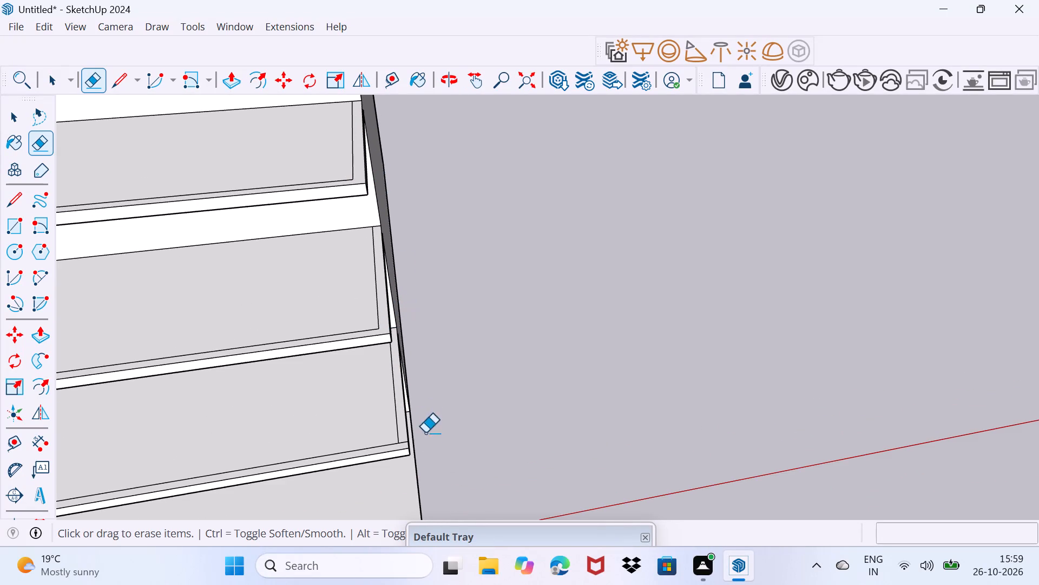
{"action": "left_click", "coordinate": [403, 441]}
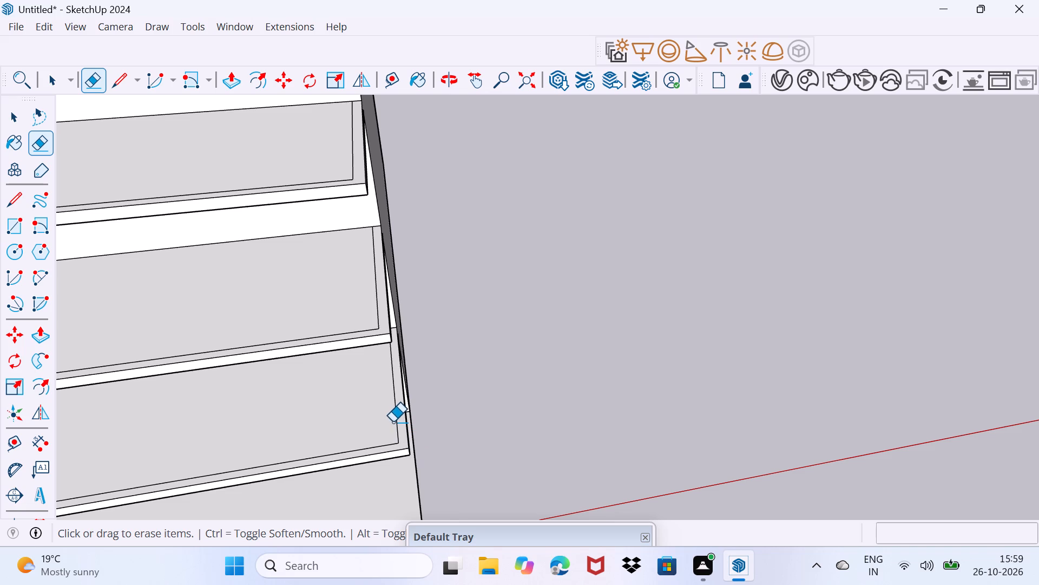
{"action": "key", "text": "space"}
Push/Pull the L-shaped border strip of the lowest slab in this end bay up 1'8".
{"action": "scroll", "coordinate": [380, 435], "scroll_direction": "down", "scroll_amount": 12}
{"action": "middle_click_drag", "start_coordinate": [380, 446], "coordinate": [312, 446]}
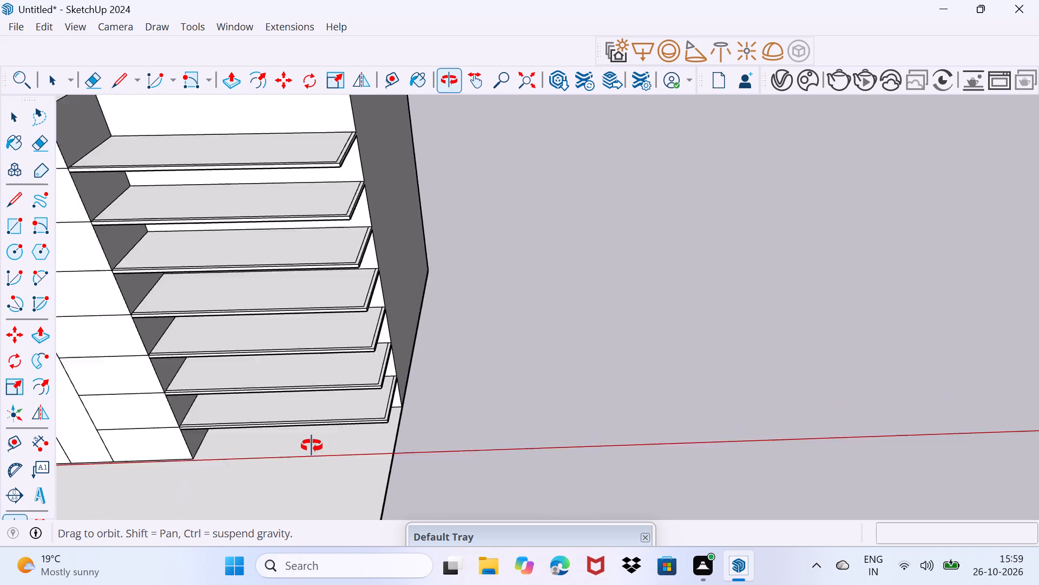
{"action": "middle_click_drag", "start_coordinate": [312, 446], "coordinate": [294, 441]}
{"action": "scroll", "coordinate": [407, 415], "scroll_direction": "up", "scroll_amount": 14}
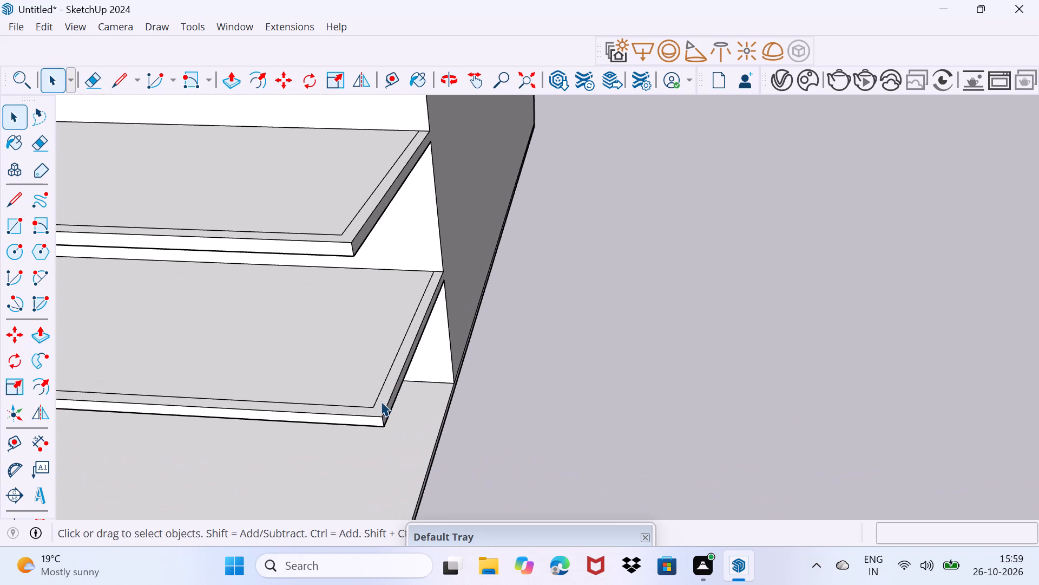
{"action": "left_click", "coordinate": [380, 407]}
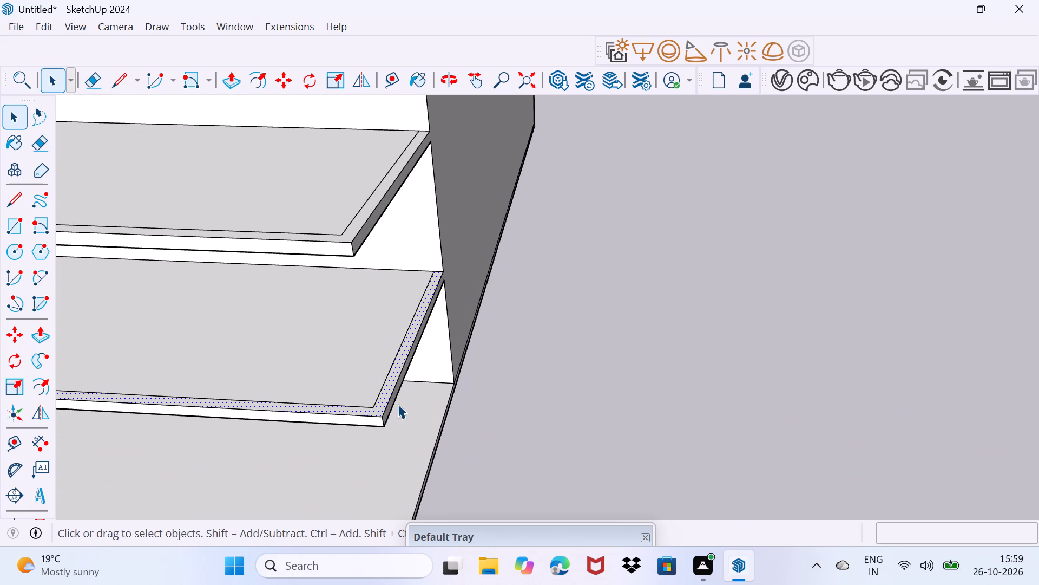
{"action": "key", "text": "p"}
{"action": "left_click", "coordinate": [398, 404]}
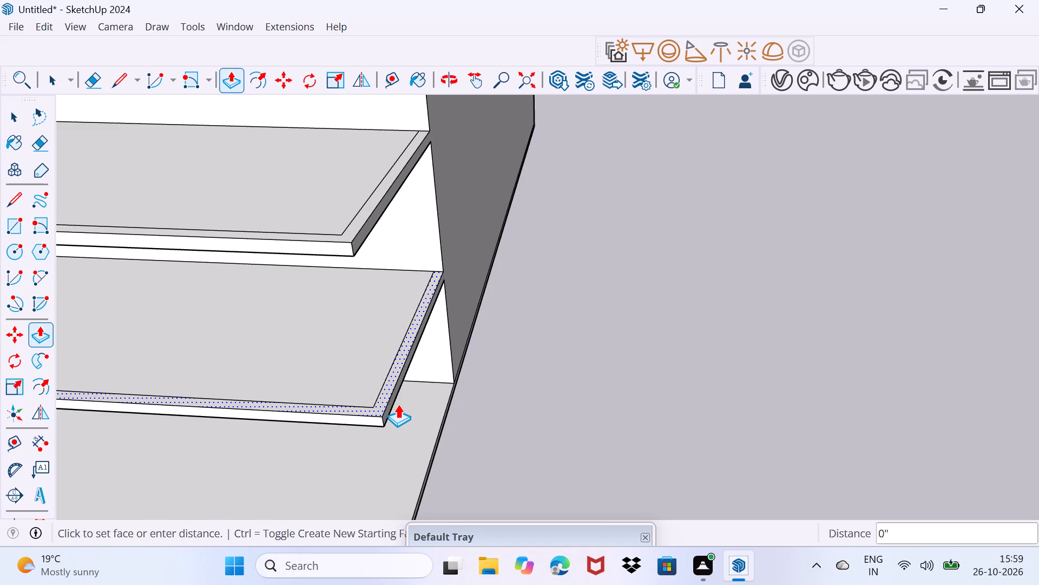
{"action": "key", "text": "1"}
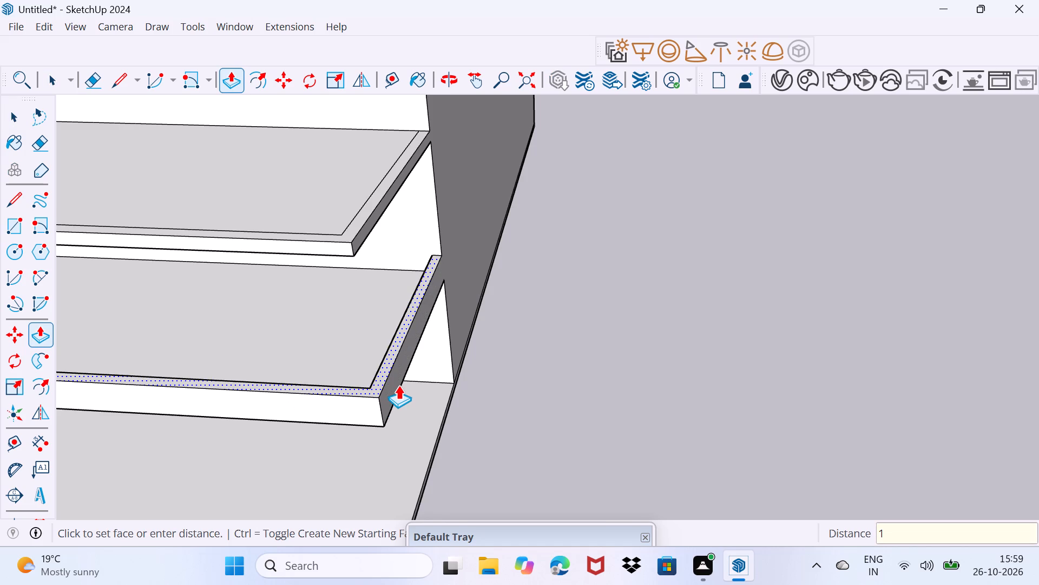
{"action": "key", "text": "apostrophe"}
{"action": "key", "text": "8"}
{"action": "key", "text": "shift+quotedbl"}
{"action": "key", "text": "Return"}
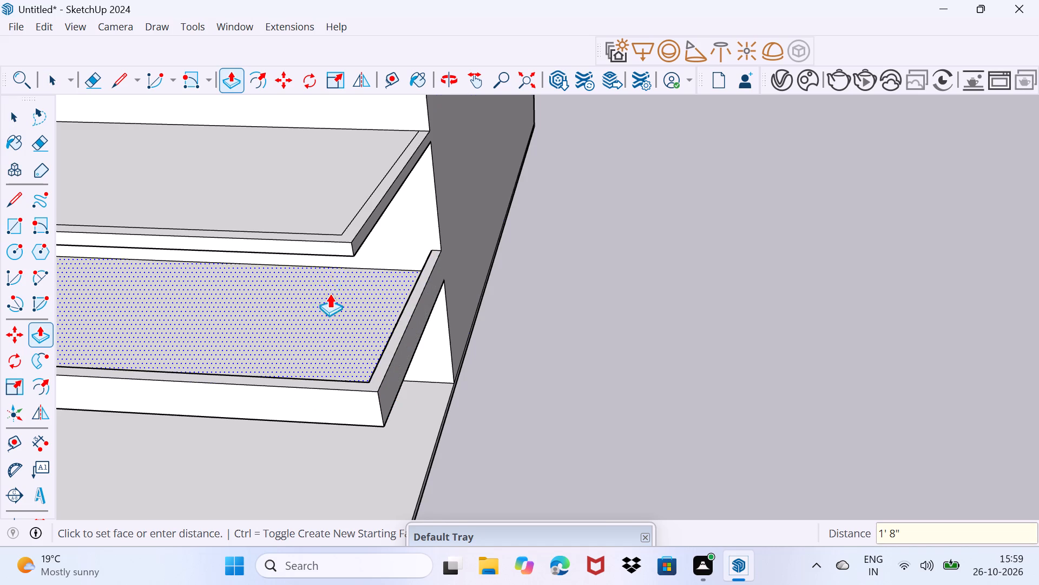
Push/Pull the L-shaped border strips of the next five slabs above the lowest one up 1'8" in this end bay.
{"action": "double_click", "coordinate": [344, 239]}
{"action": "scroll", "coordinate": [296, 227], "scroll_direction": "down", "scroll_amount": 3}
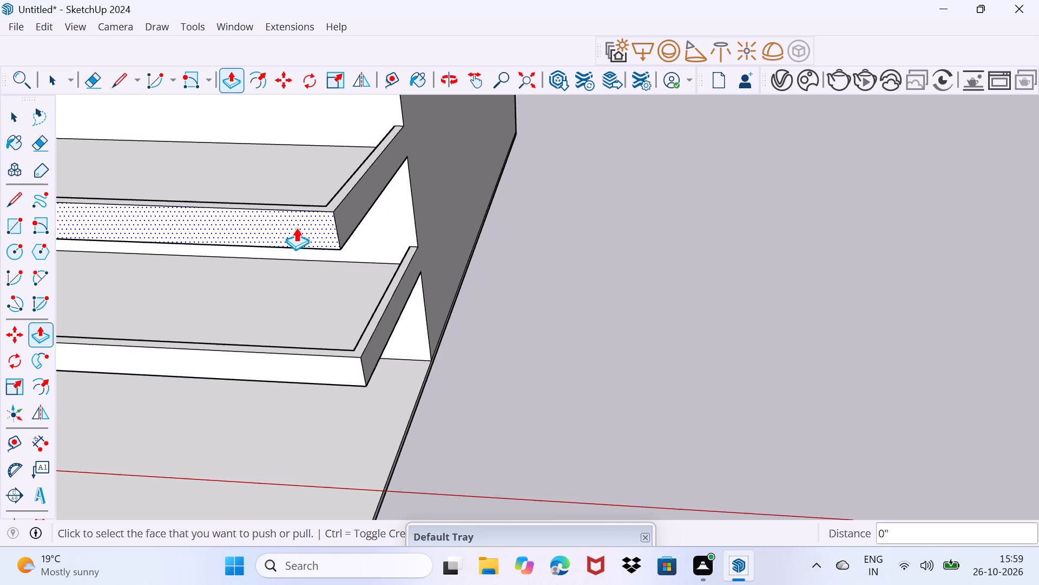
{"action": "scroll", "coordinate": [296, 227], "scroll_direction": "down", "scroll_amount": 4}
{"action": "middle_click_drag", "start_coordinate": [309, 214], "coordinate": [310, 475]}
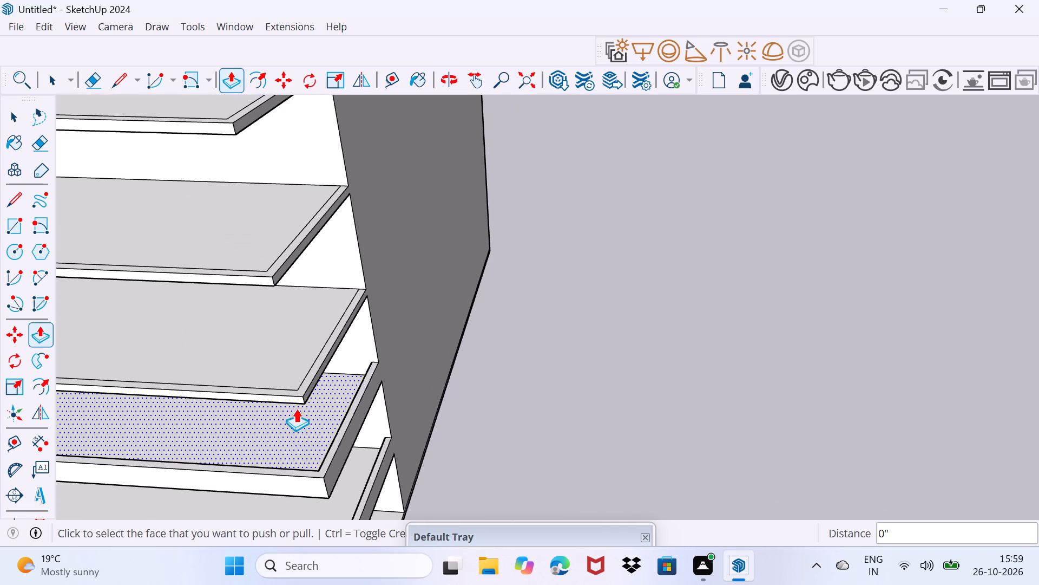
{"action": "double_click", "coordinate": [300, 388]}
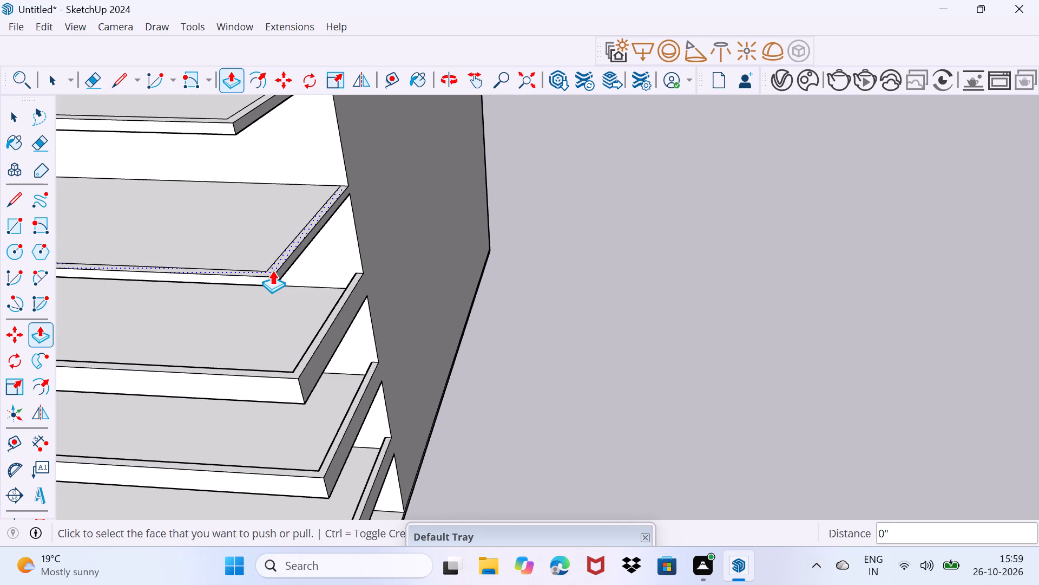
{"action": "double_click", "coordinate": [272, 270]}
{"action": "middle_click_drag", "start_coordinate": [260, 230], "coordinate": [309, 435]}
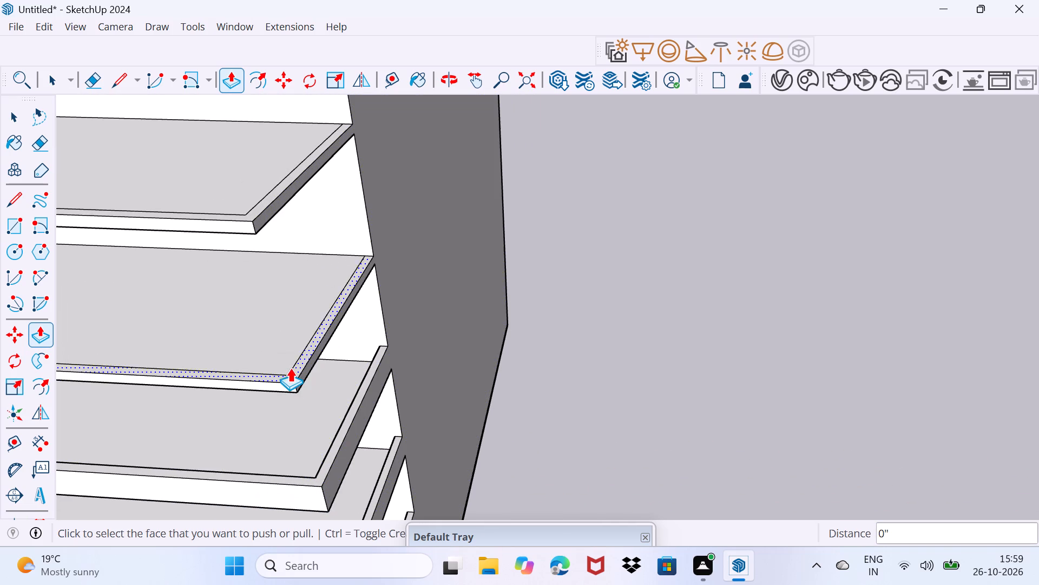
{"action": "left_click", "coordinate": [295, 372]}
{"action": "left_click", "coordinate": [295, 372]}
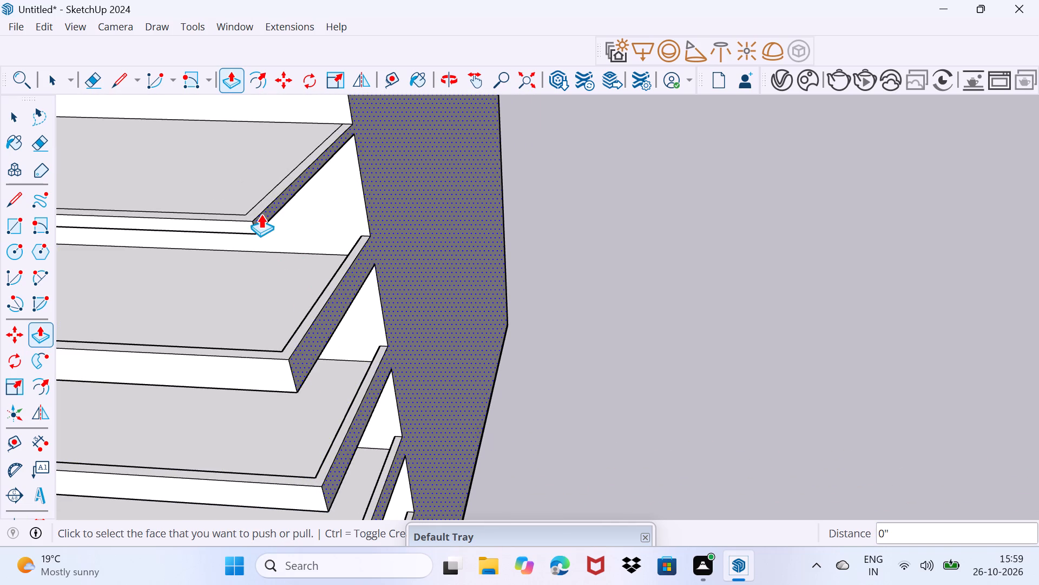
{"action": "double_click", "coordinate": [252, 210]}
{"action": "scroll", "coordinate": [262, 265], "scroll_direction": "down", "scroll_amount": 3}
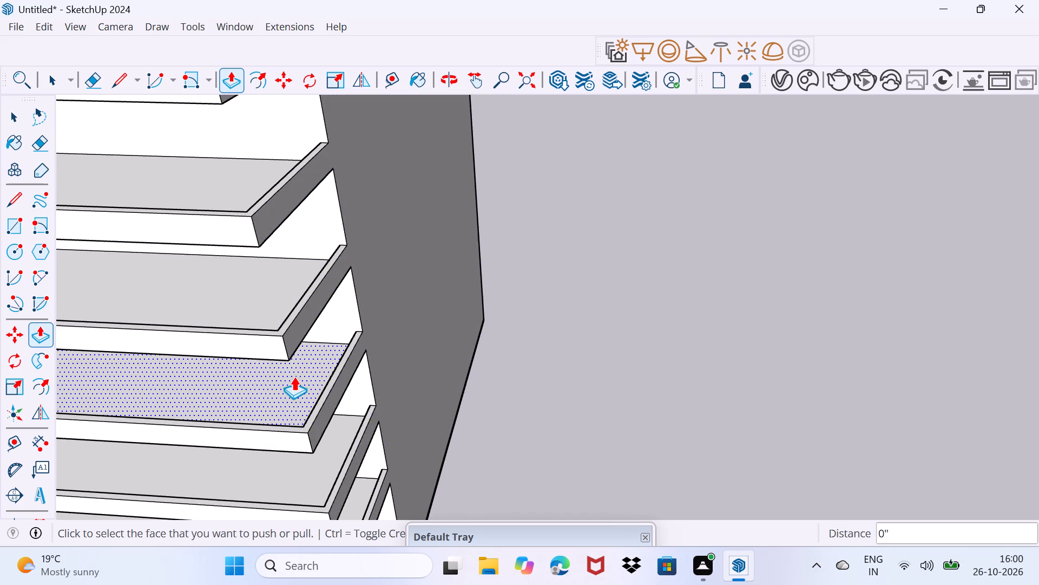
{"action": "scroll", "coordinate": [303, 421], "scroll_direction": "down", "scroll_amount": 3}
{"action": "middle_click_drag", "start_coordinate": [315, 459], "coordinate": [289, 221], "text": "shift"}
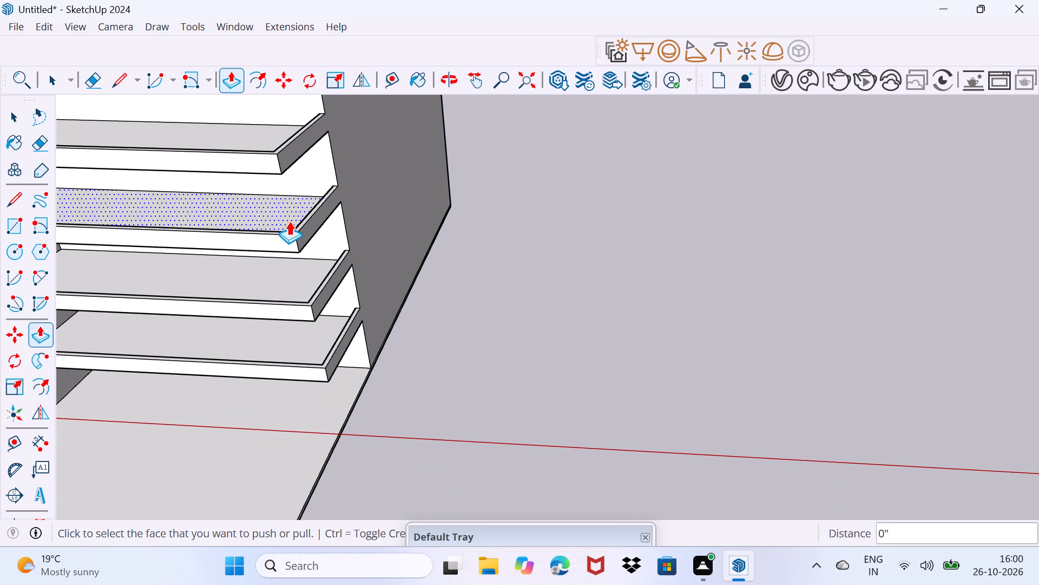
{"action": "key", "text": "Escape"}
{"action": "scroll", "coordinate": [333, 373], "scroll_direction": "up", "scroll_amount": 3}
{"action": "key", "text": "Escape"}
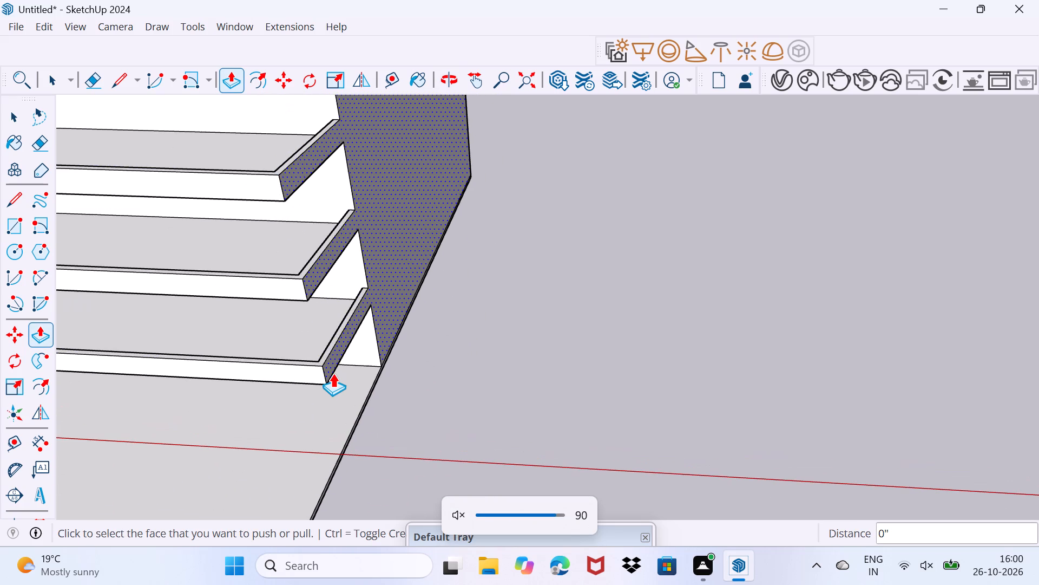
{"action": "key", "text": "Escape"}
{"action": "key", "text": "space"}
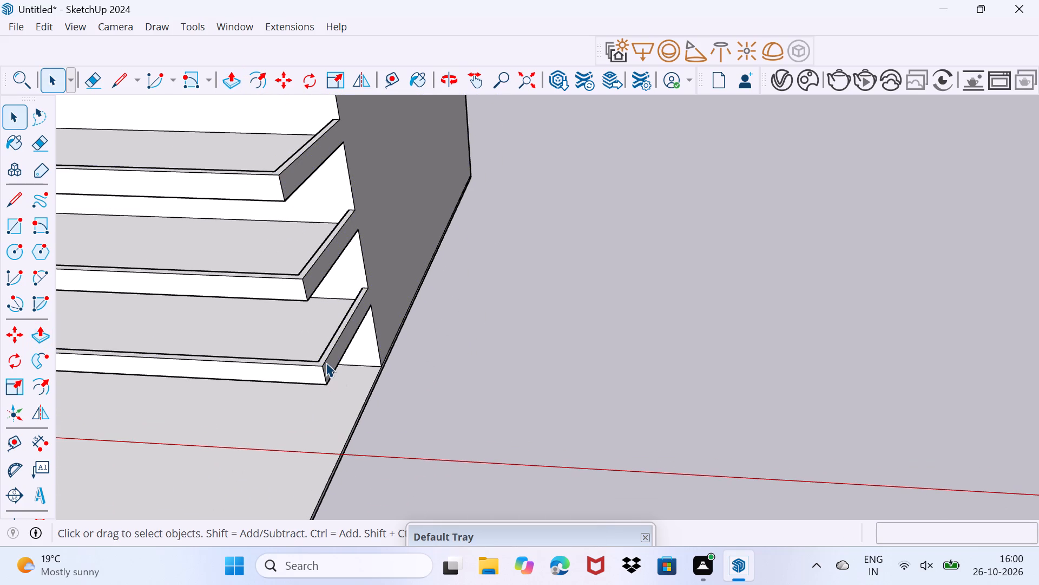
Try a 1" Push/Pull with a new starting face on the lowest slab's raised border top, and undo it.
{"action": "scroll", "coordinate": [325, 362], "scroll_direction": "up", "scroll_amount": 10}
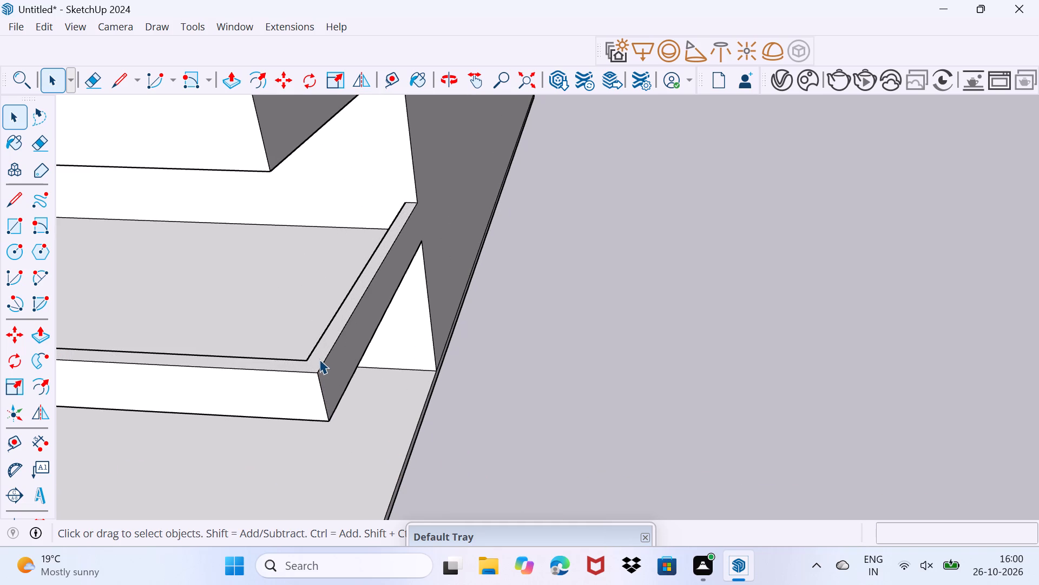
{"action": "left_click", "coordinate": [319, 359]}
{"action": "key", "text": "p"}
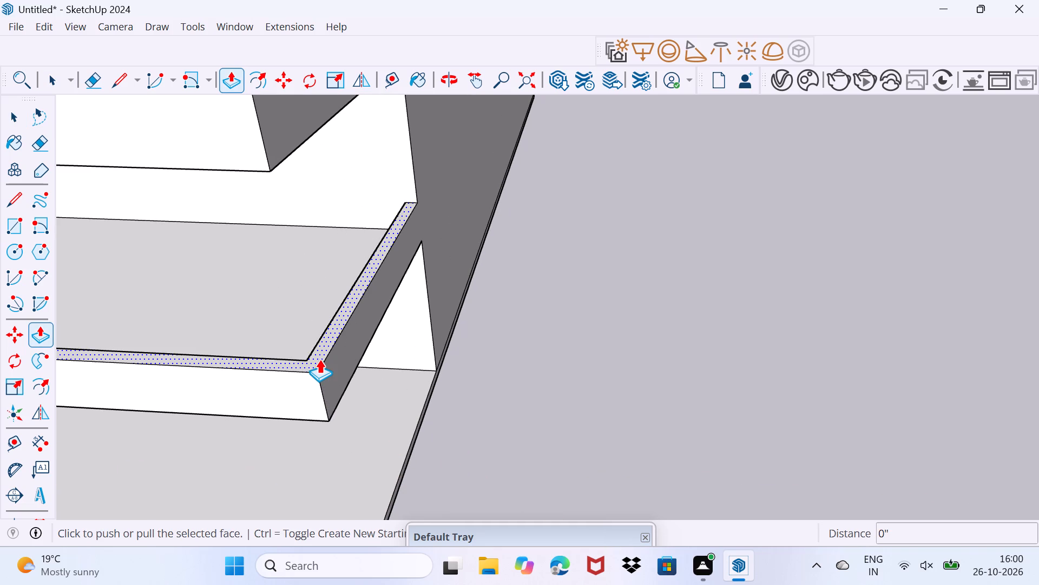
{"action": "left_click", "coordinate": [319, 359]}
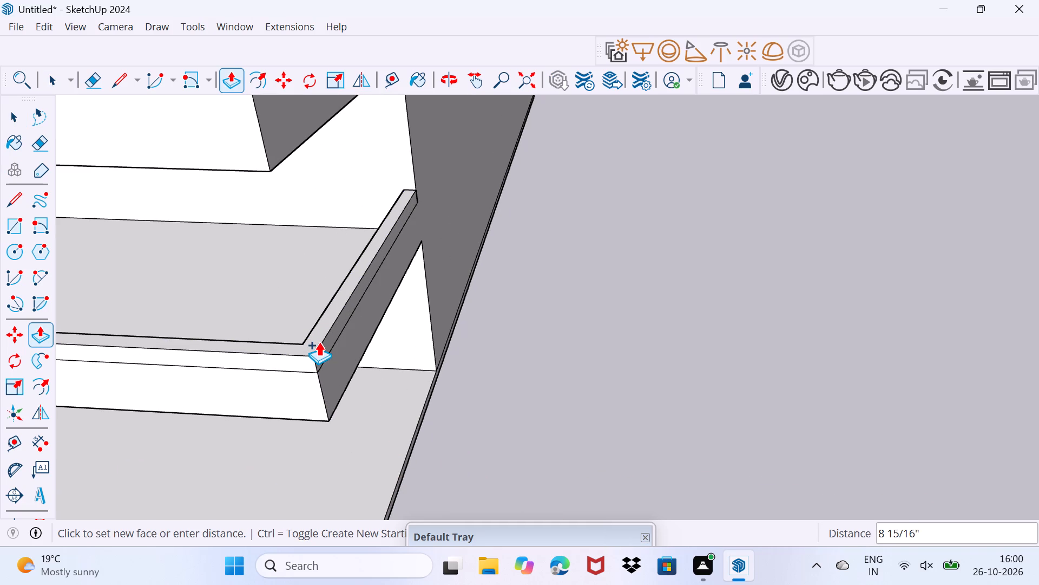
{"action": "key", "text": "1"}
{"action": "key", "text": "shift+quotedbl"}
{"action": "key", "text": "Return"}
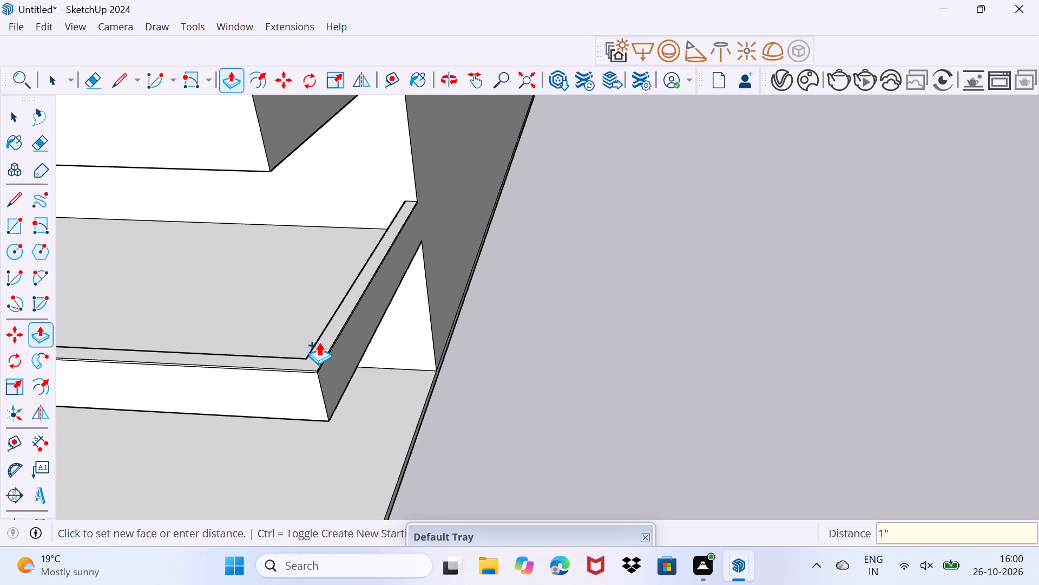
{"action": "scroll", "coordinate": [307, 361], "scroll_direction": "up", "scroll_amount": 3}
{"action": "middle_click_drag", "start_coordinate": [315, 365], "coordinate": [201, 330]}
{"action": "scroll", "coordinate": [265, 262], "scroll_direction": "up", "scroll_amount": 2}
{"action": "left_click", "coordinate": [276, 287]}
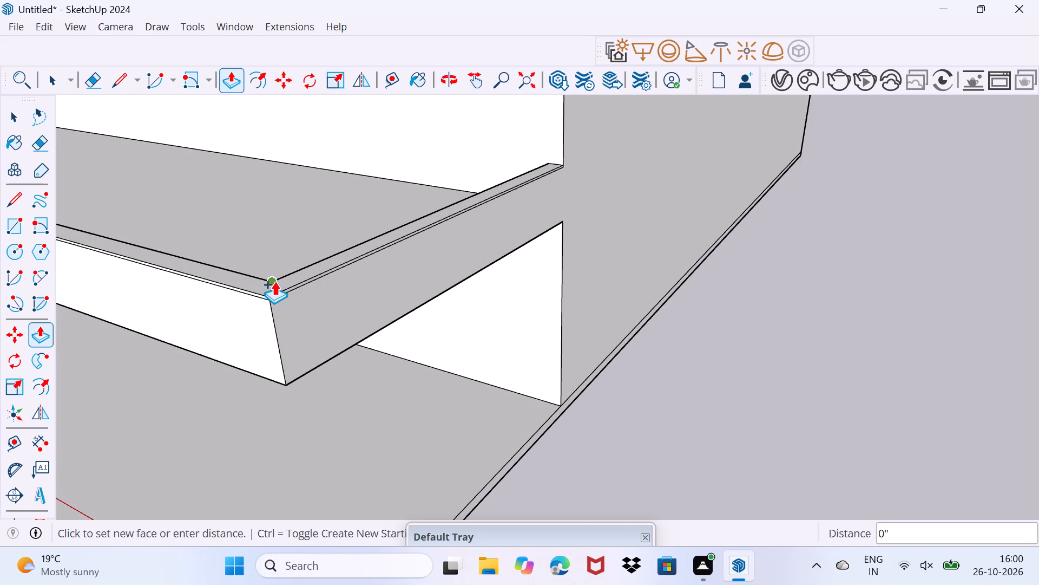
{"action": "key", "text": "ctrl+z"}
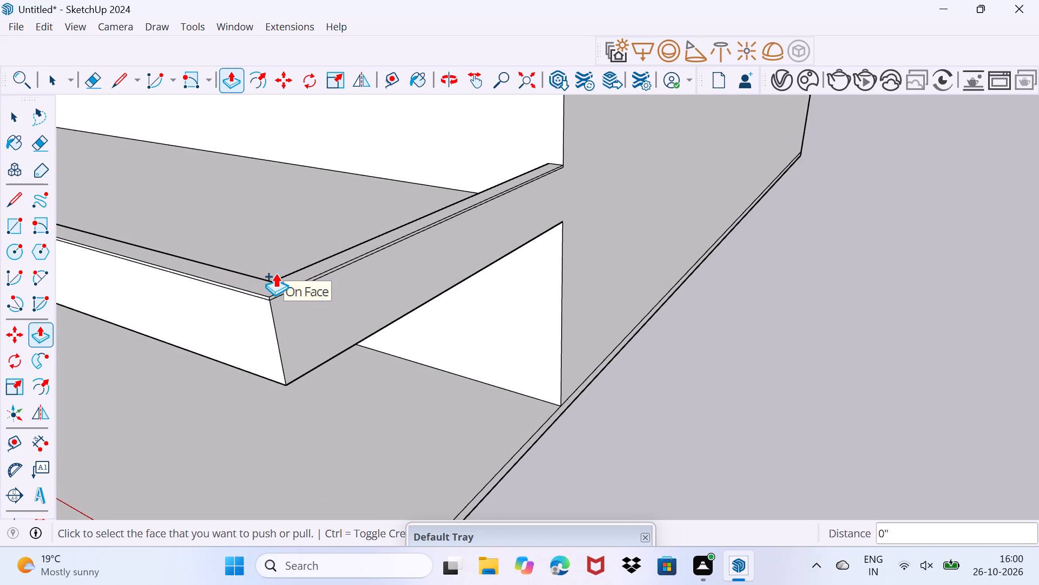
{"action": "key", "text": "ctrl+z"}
Push/Pull the lowest slab's raised border top up 3" as a new starting face, forming a separate lip band.
{"action": "left_click", "coordinate": [274, 295]}
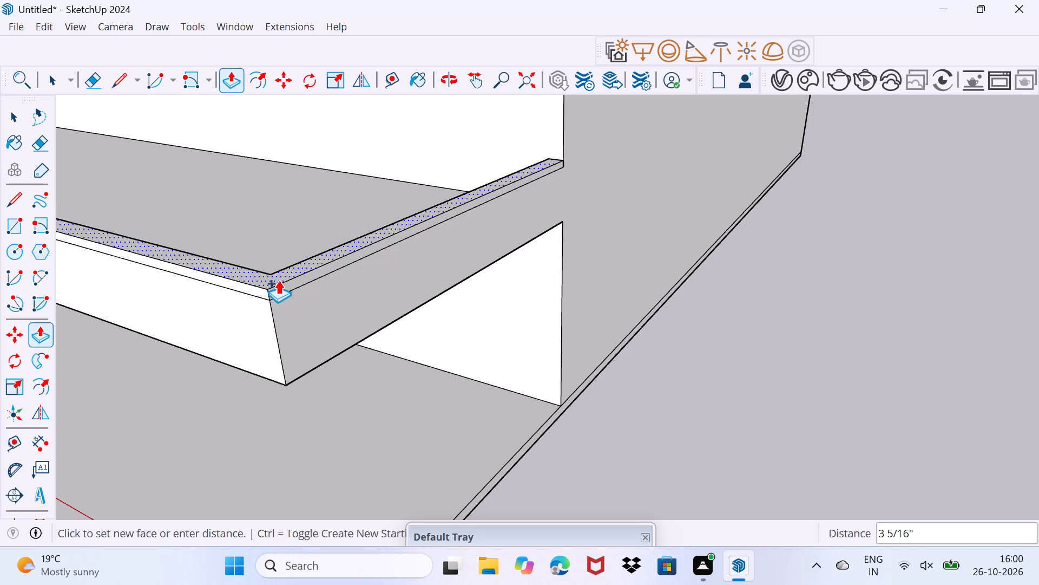
{"action": "type", "text": "3\""}
{"action": "key", "text": "Return"}
{"action": "scroll", "coordinate": [279, 279], "scroll_direction": "down", "scroll_amount": 6}
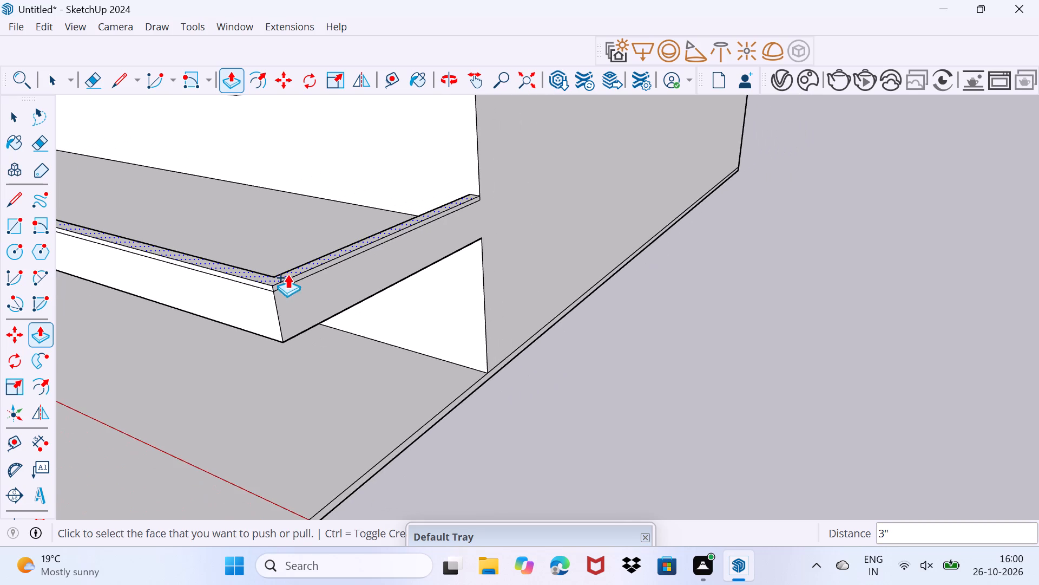
Repeat the 3" Push/Pull with a new starting face on the border tops of the six slabs above.
{"action": "middle_click_drag", "start_coordinate": [287, 274], "coordinate": [317, 518]}
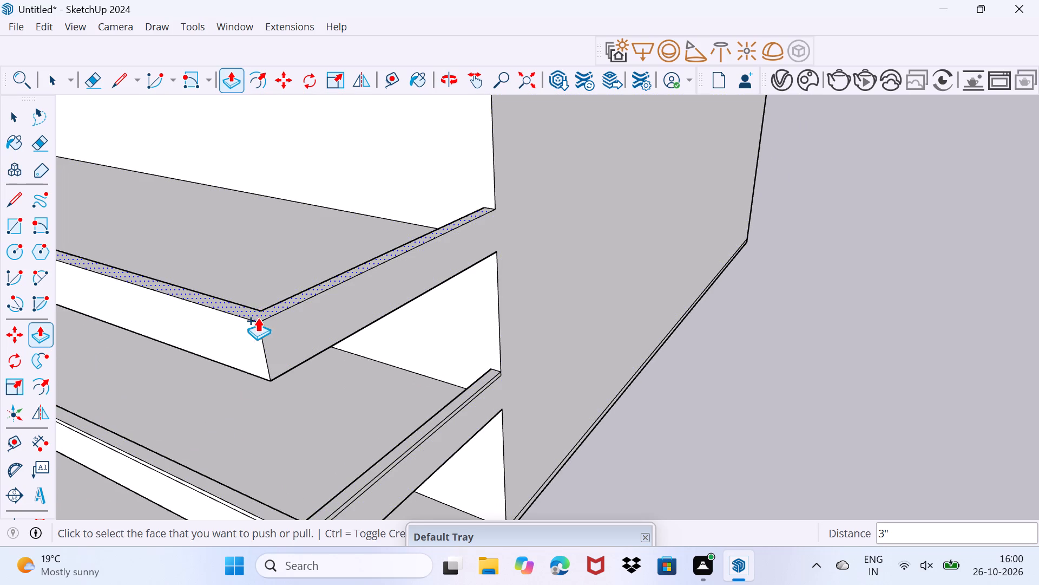
{"action": "double_click", "coordinate": [258, 317]}
{"action": "middle_click_drag", "start_coordinate": [288, 285], "coordinate": [347, 550]}
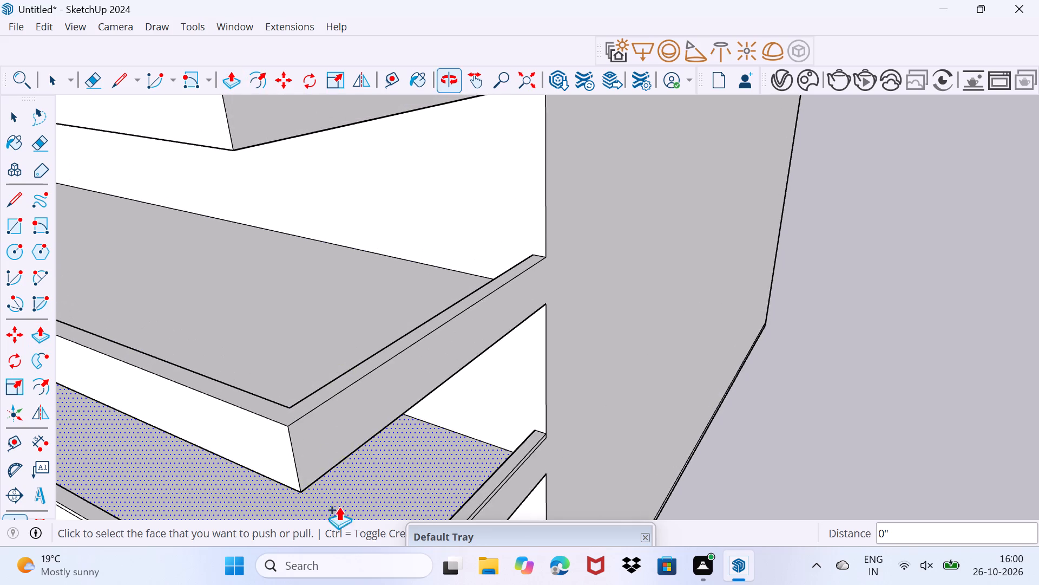
{"action": "double_click", "coordinate": [320, 400]}
{"action": "middle_click_drag", "start_coordinate": [325, 309], "coordinate": [381, 508]}
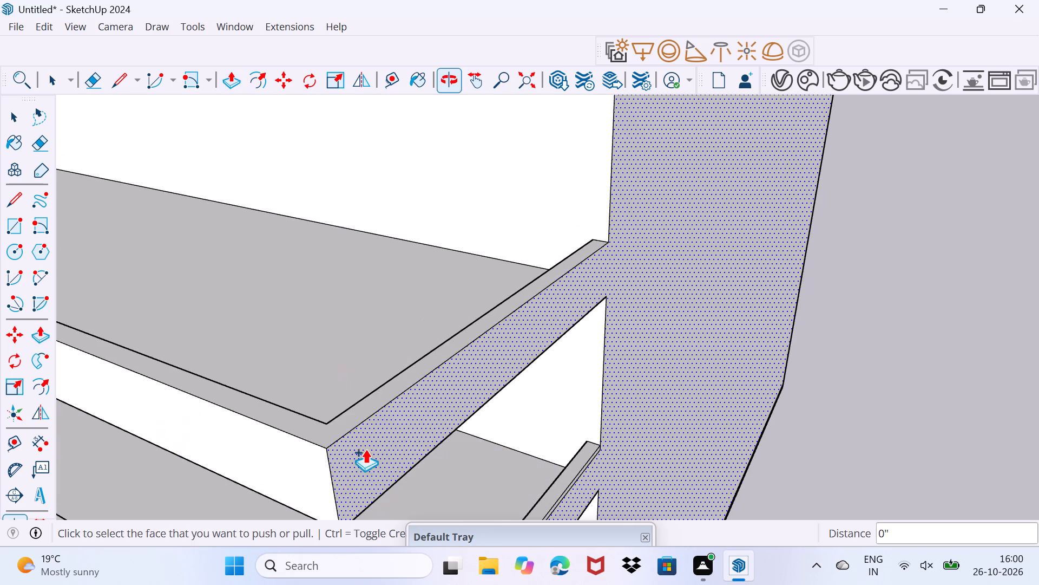
{"action": "double_click", "coordinate": [356, 412]}
{"action": "middle_click_drag", "start_coordinate": [376, 332], "coordinate": [419, 544], "text": "shift"}
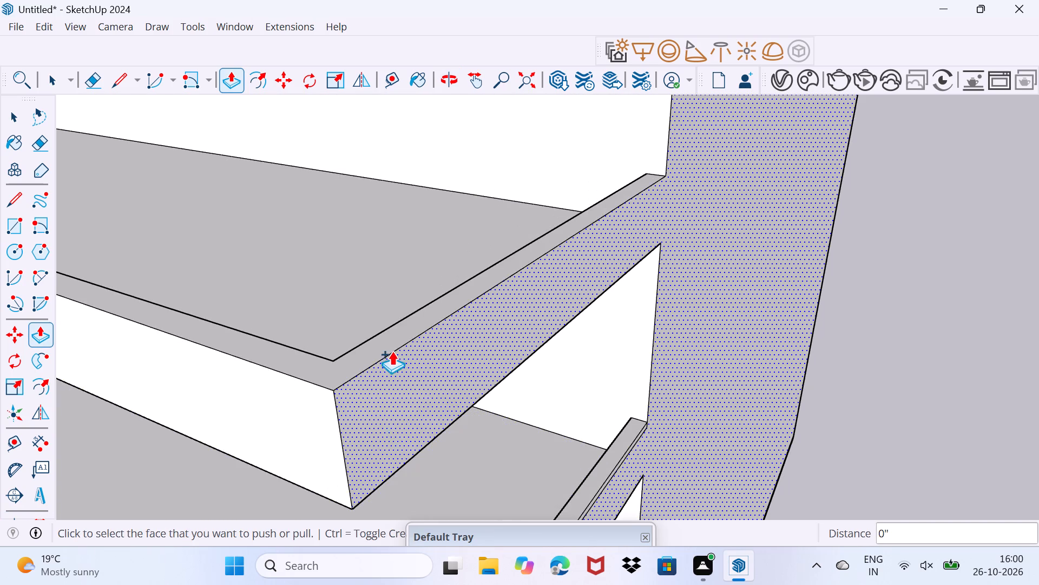
{"action": "double_click", "coordinate": [381, 345]}
{"action": "middle_click_drag", "start_coordinate": [382, 328], "coordinate": [434, 469], "text": "shift"}
{"action": "scroll", "coordinate": [423, 396], "scroll_direction": "down", "scroll_amount": 2}
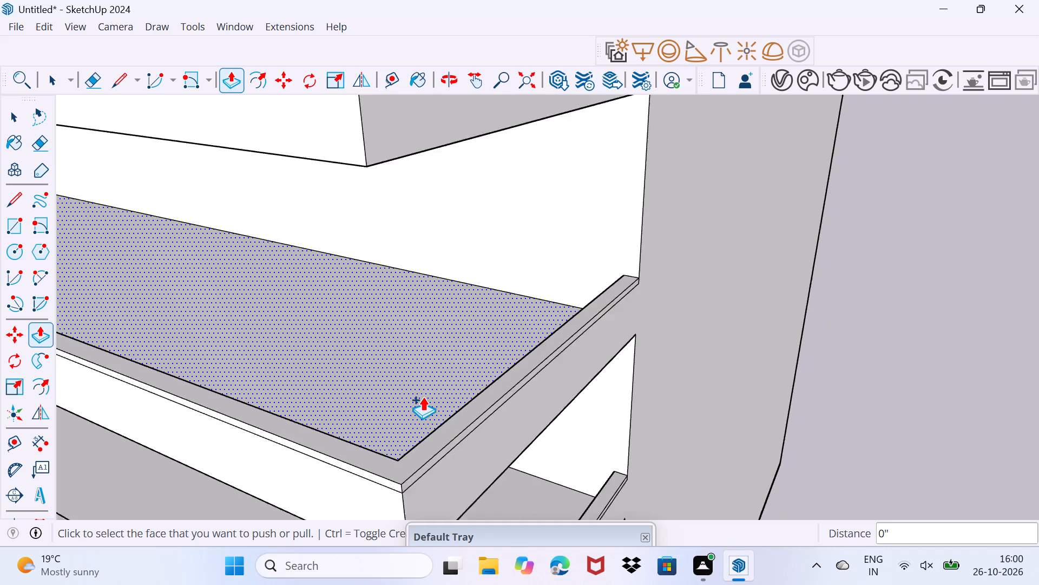
{"action": "scroll", "coordinate": [423, 396], "scroll_direction": "down", "scroll_amount": 9}
{"action": "scroll", "coordinate": [423, 282], "scroll_direction": "up", "scroll_amount": 2}
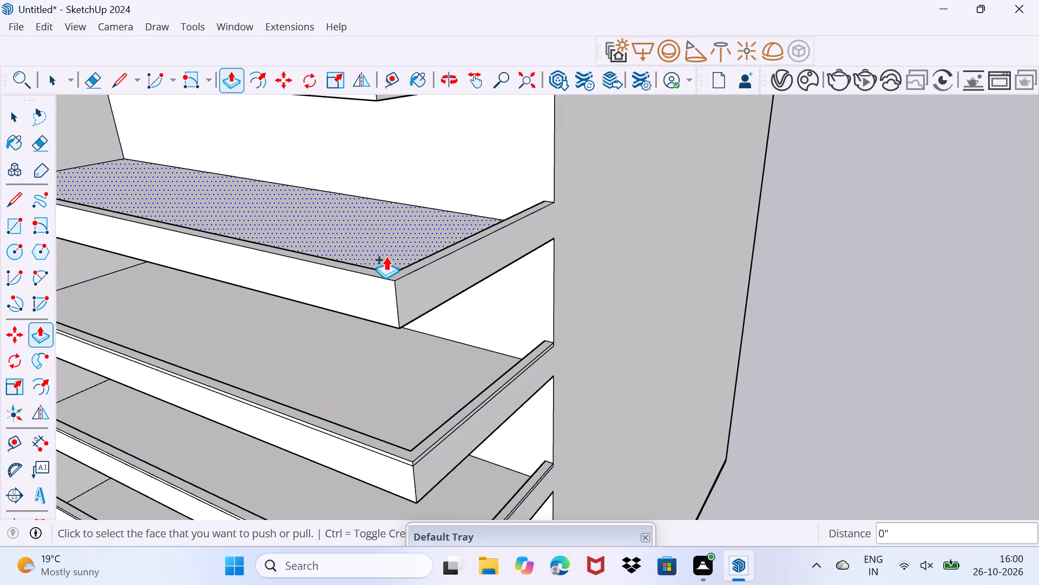
{"action": "double_click", "coordinate": [390, 275]}
{"action": "middle_click_drag", "start_coordinate": [401, 250], "coordinate": [403, 298]}
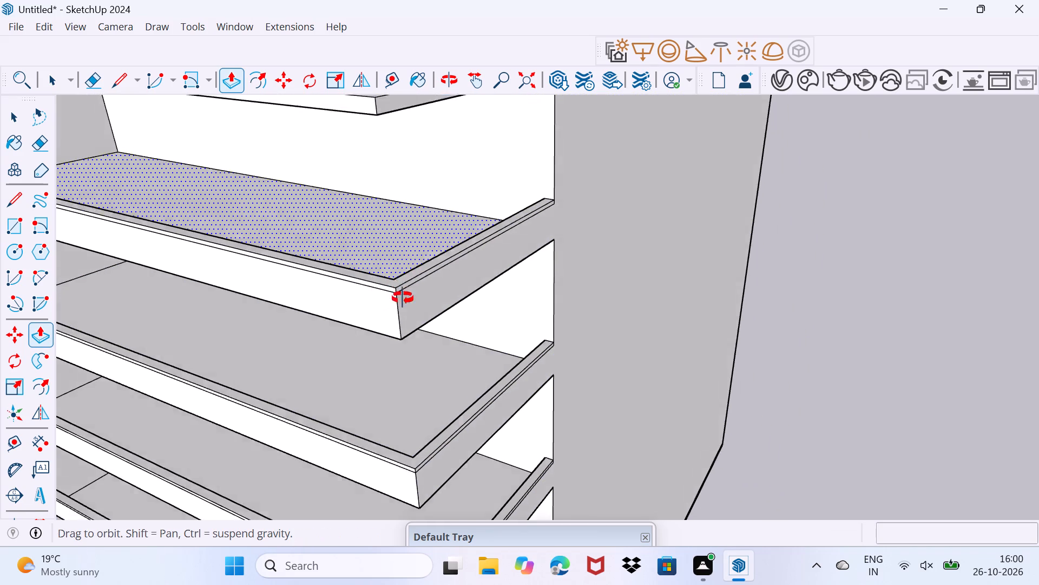
{"action": "middle_click_drag", "start_coordinate": [403, 298], "coordinate": [403, 403]}
{"action": "double_click", "coordinate": [365, 364]}
Push/Pull the end and front faces of the top slab's lip band outward 0.8".
{"action": "scroll", "coordinate": [365, 364], "scroll_direction": "down", "scroll_amount": 2}
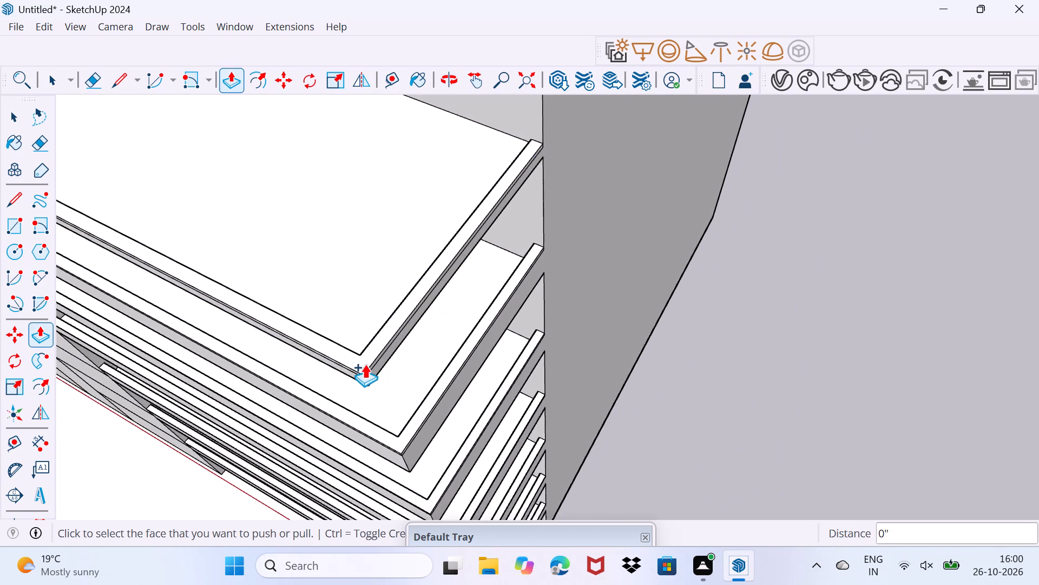
{"action": "scroll", "coordinate": [365, 364], "scroll_direction": "down", "scroll_amount": 11}
{"action": "scroll", "coordinate": [386, 408], "scroll_direction": "up", "scroll_amount": 4}
{"action": "middle_click_drag", "start_coordinate": [374, 398], "coordinate": [369, 385]}
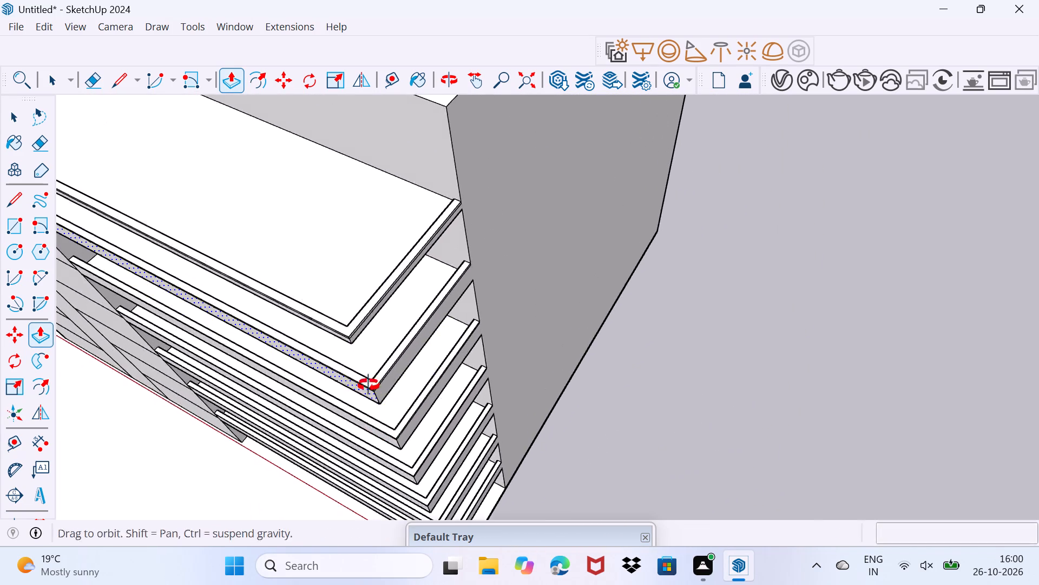
{"action": "middle_click_drag", "start_coordinate": [369, 385], "coordinate": [361, 356]}
{"action": "scroll", "coordinate": [357, 257], "scroll_direction": "up", "scroll_amount": 8}
{"action": "key", "text": "space"}
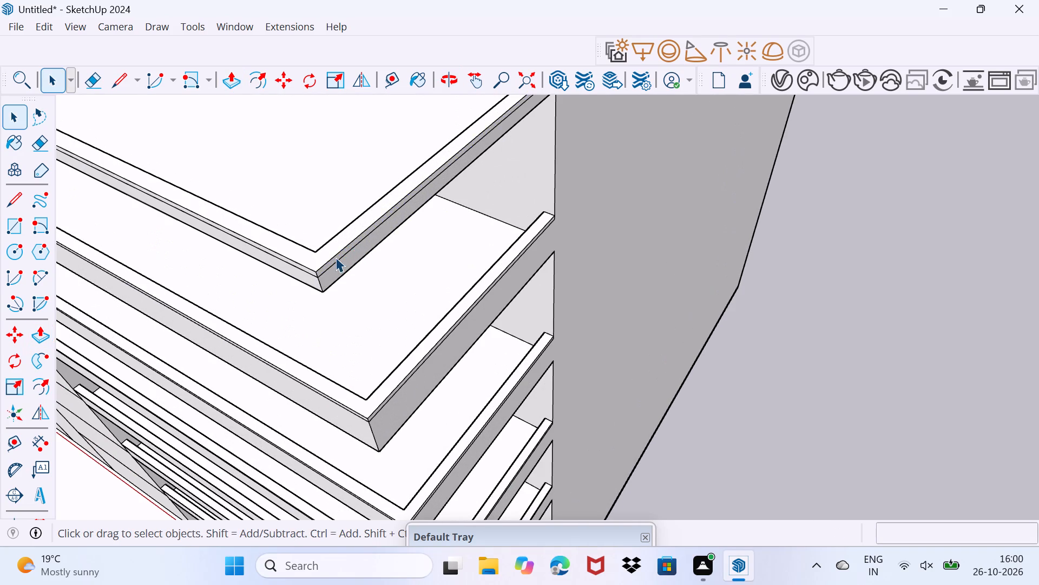
{"action": "scroll", "coordinate": [336, 257], "scroll_direction": "up", "scroll_amount": 10}
{"action": "middle_click_drag", "start_coordinate": [322, 288], "coordinate": [352, 236]}
{"action": "left_click", "coordinate": [321, 283]}
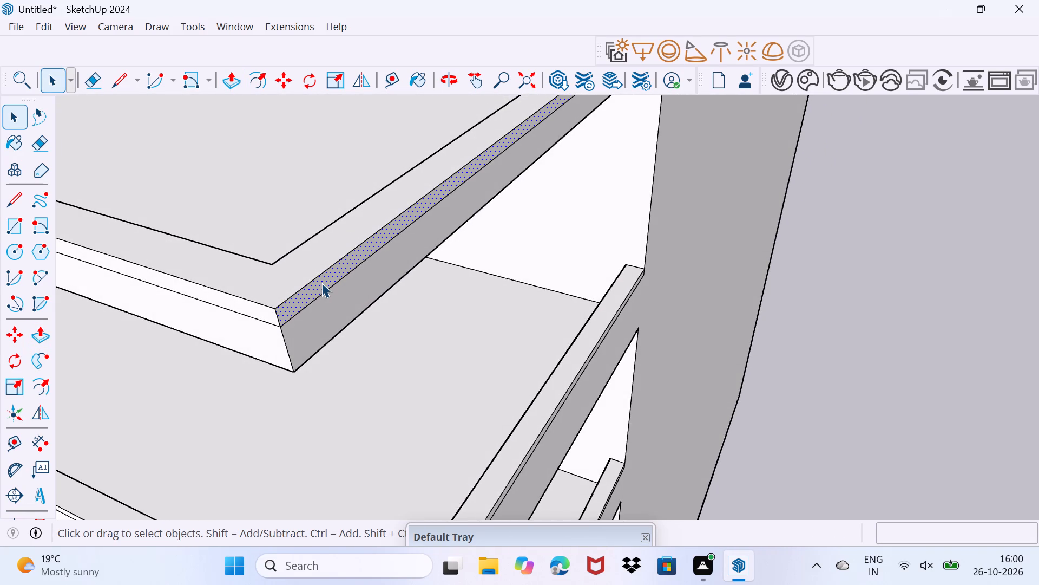
{"action": "key", "text": "p"}
{"action": "left_click", "coordinate": [321, 283]}
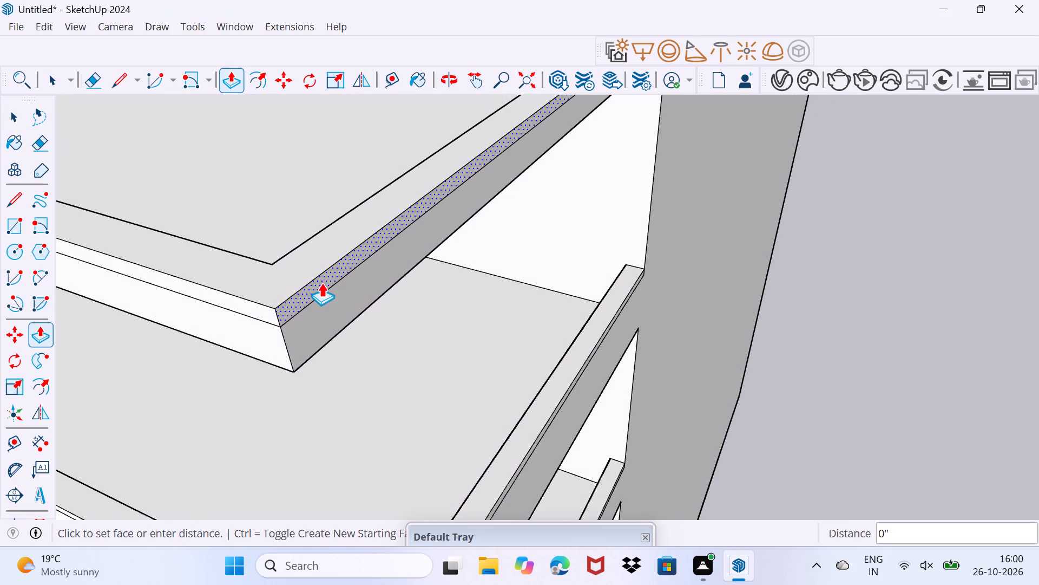
{"action": "type", "text": "0.8"}
{"action": "key", "text": "shift+quotedbl"}
{"action": "key", "text": "Return"}
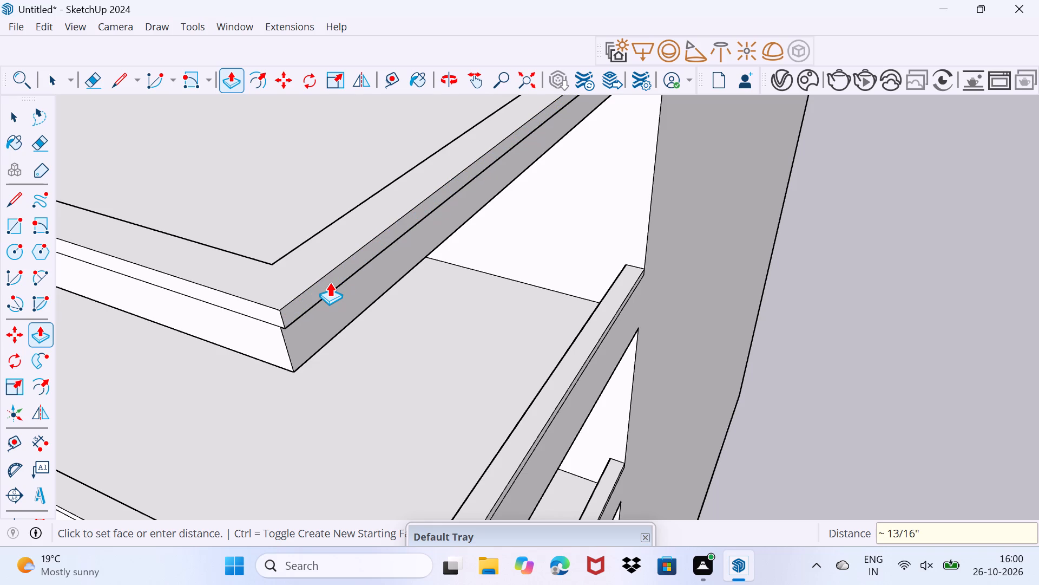
{"action": "double_click", "coordinate": [263, 310]}
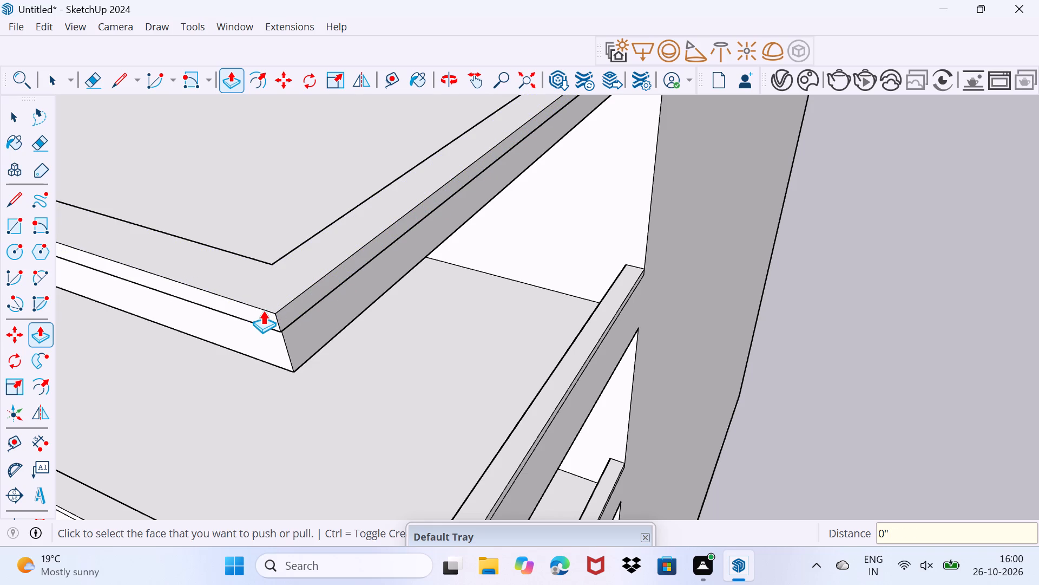
Repeat the 0.8" outward Push/Pull on the end and front faces of the lip bands on the three slabs below the top one.
{"action": "scroll", "coordinate": [263, 310], "scroll_direction": "down", "scroll_amount": 3}
{"action": "scroll", "coordinate": [324, 395], "scroll_direction": "down", "scroll_amount": 3}
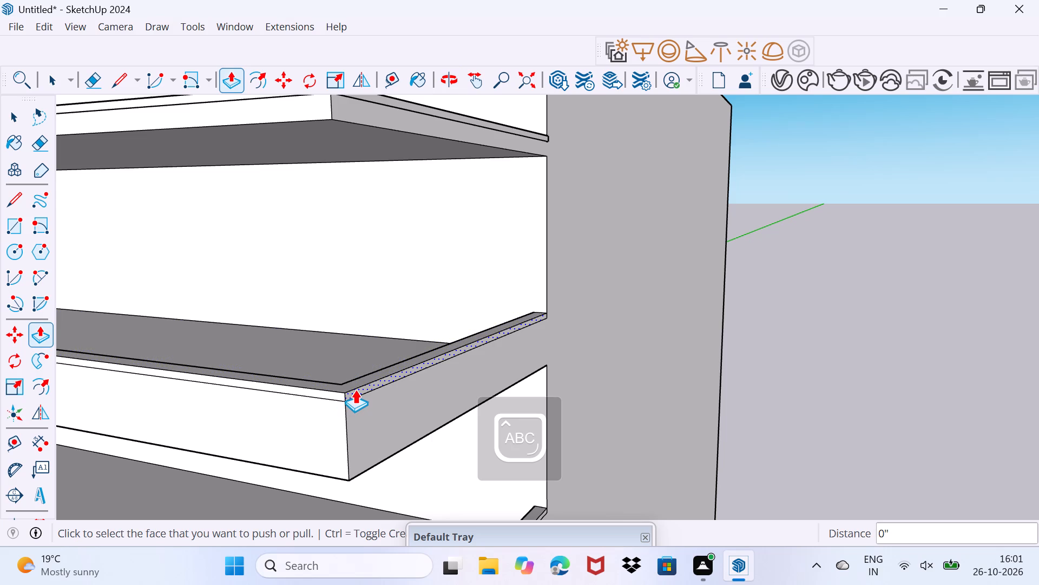
{"action": "double_click", "coordinate": [355, 389]}
{"action": "double_click", "coordinate": [331, 394]}
{"action": "scroll", "coordinate": [326, 400], "scroll_direction": "down", "scroll_amount": 2}
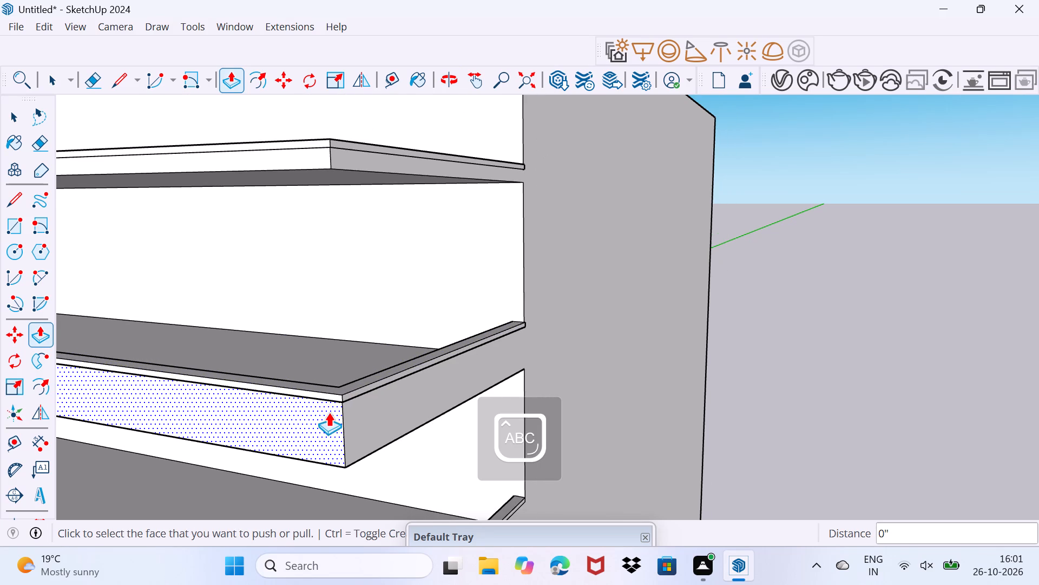
{"action": "middle_click_drag", "start_coordinate": [330, 415], "coordinate": [312, 142], "text": "shift"}
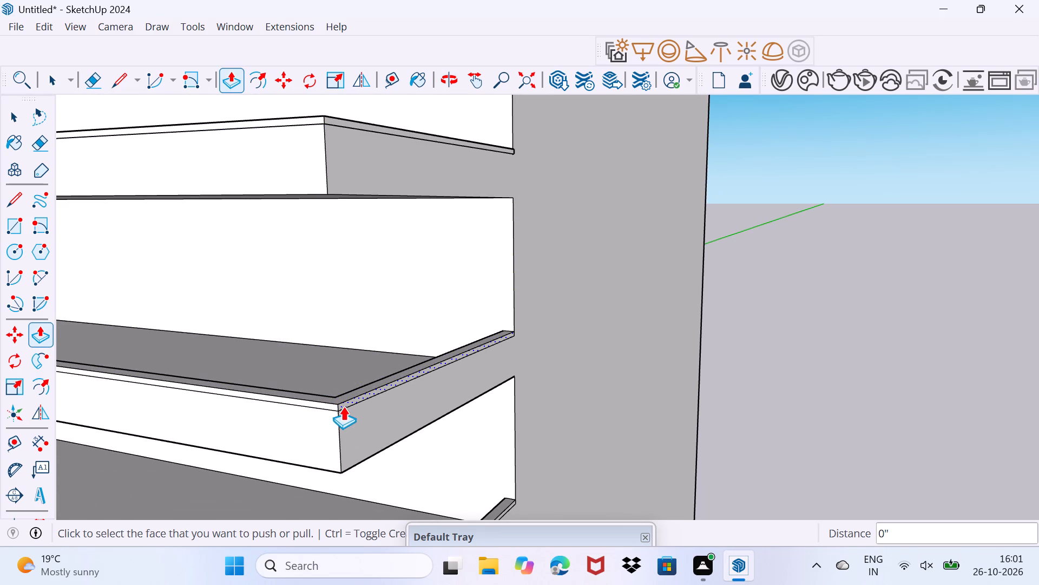
{"action": "double_click", "coordinate": [350, 406]}
{"action": "double_click", "coordinate": [311, 405]}
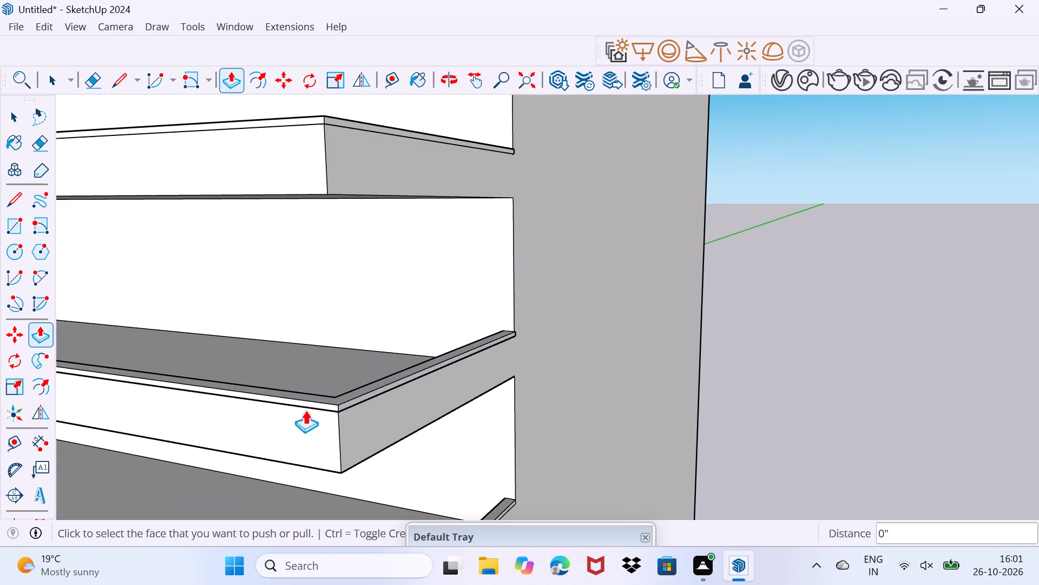
{"action": "scroll", "coordinate": [304, 415], "scroll_direction": "down", "scroll_amount": 2}
{"action": "middle_click_drag", "start_coordinate": [315, 437], "coordinate": [317, 153], "text": "shift"}
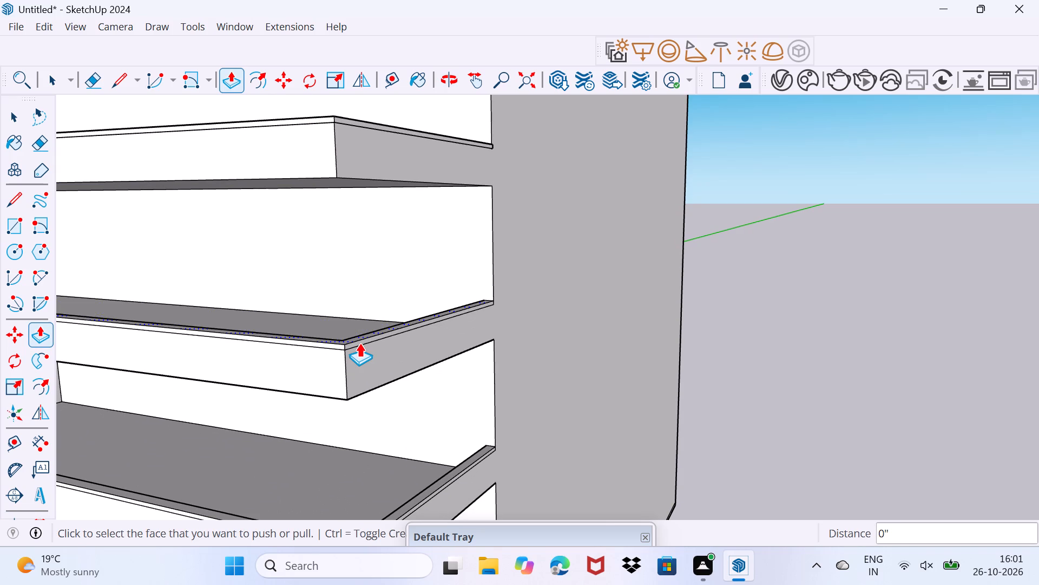
{"action": "double_click", "coordinate": [359, 343]}
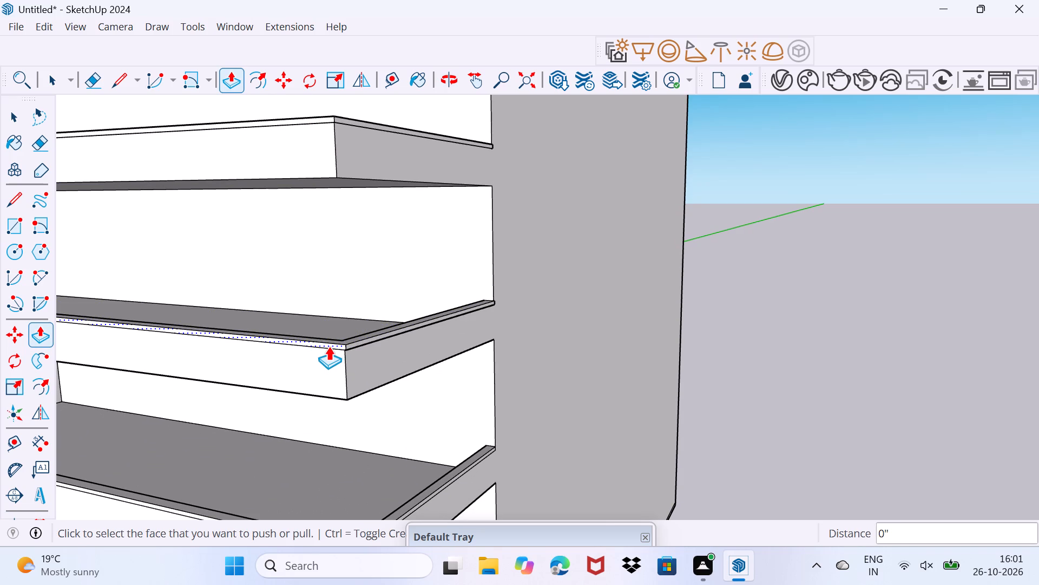
{"action": "double_click", "coordinate": [328, 346]}
Push/Pull the end and front lip band faces outward 0.8" on the second and third slabs above the ground, undoing any stray top-face pull.
{"action": "scroll", "coordinate": [308, 355], "scroll_direction": "down", "scroll_amount": 2}
{"action": "middle_click_drag", "start_coordinate": [337, 385], "coordinate": [341, 191]}
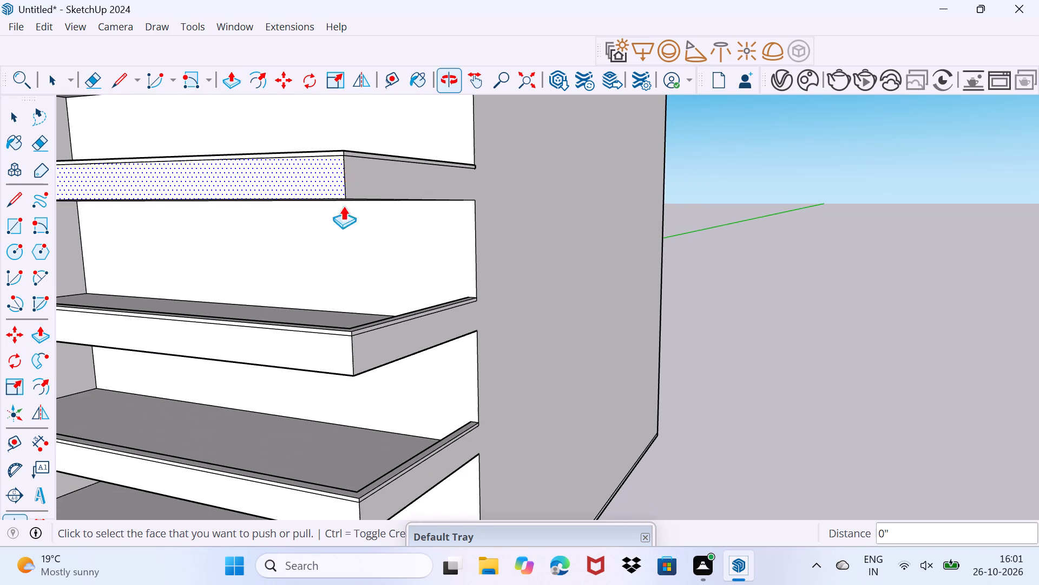
{"action": "double_click", "coordinate": [364, 331]}
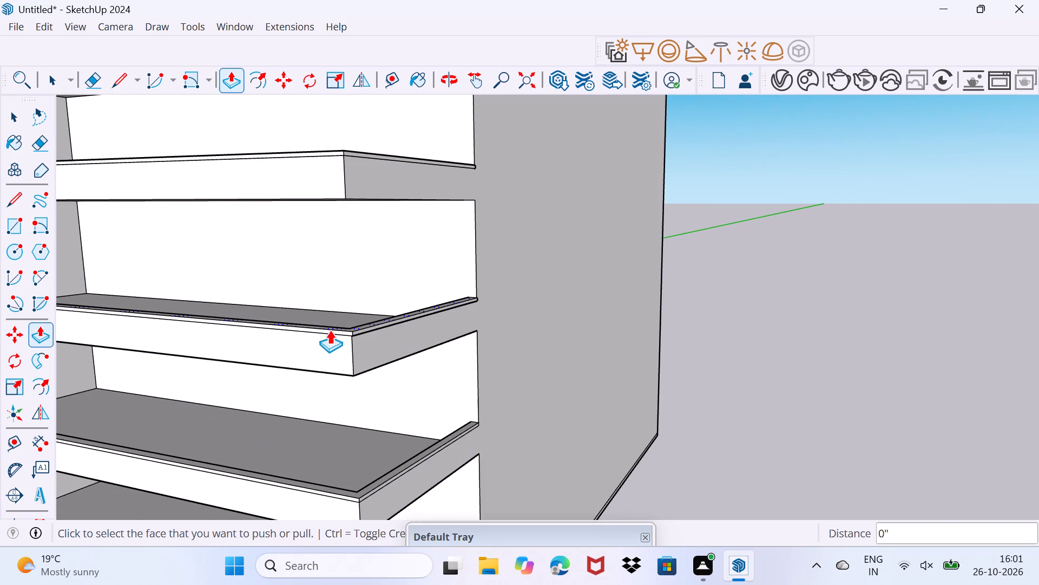
{"action": "left_click", "coordinate": [330, 330]}
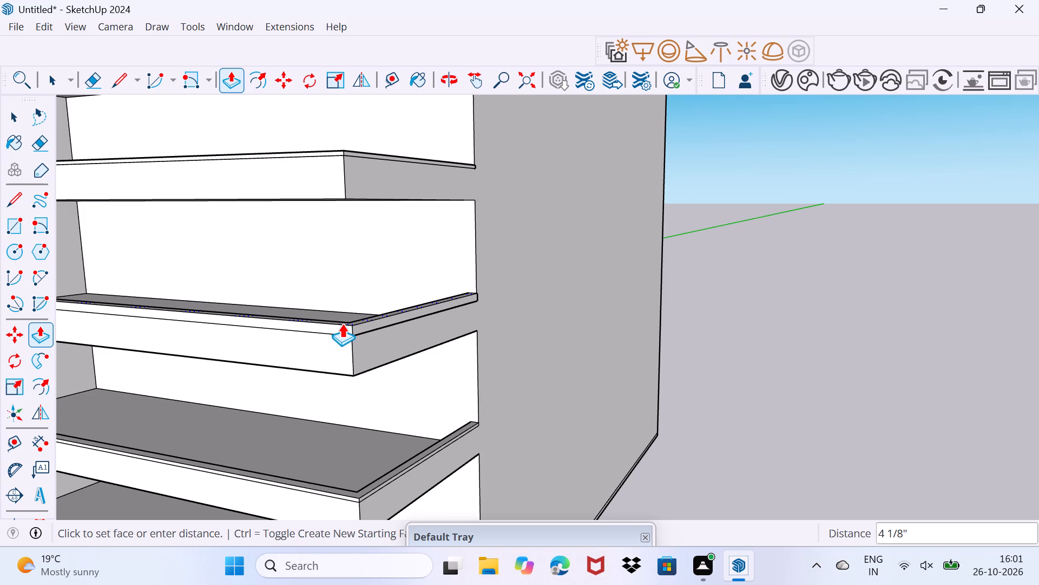
{"action": "key", "text": "ctrl+z"}
{"action": "scroll", "coordinate": [329, 334], "scroll_direction": "up", "scroll_amount": 3}
{"action": "double_click", "coordinate": [328, 334]}
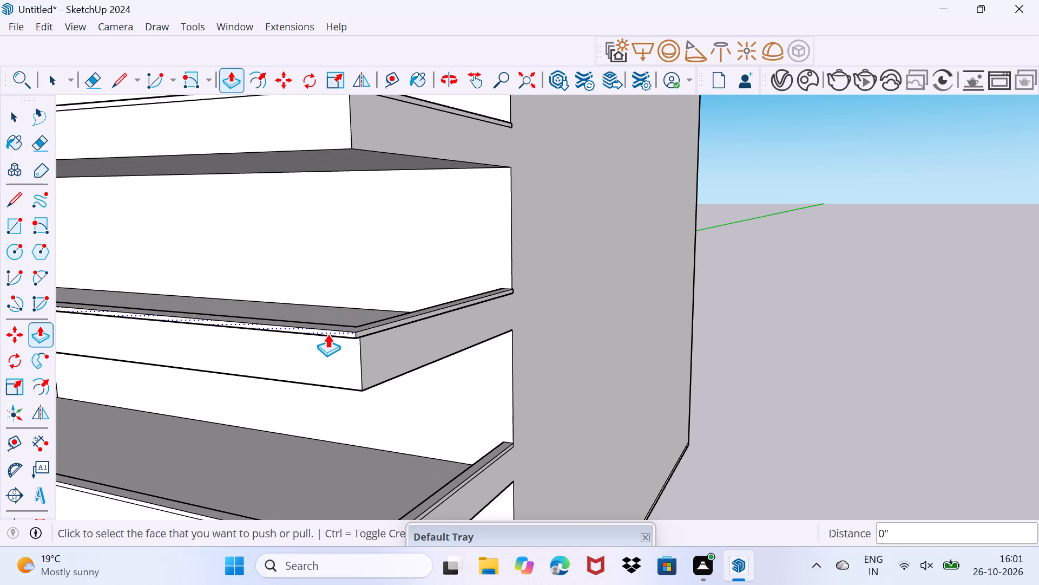
{"action": "scroll", "coordinate": [317, 350], "scroll_direction": "down", "scroll_amount": 2}
{"action": "middle_click_drag", "start_coordinate": [354, 410], "coordinate": [350, 229], "text": "shift"}
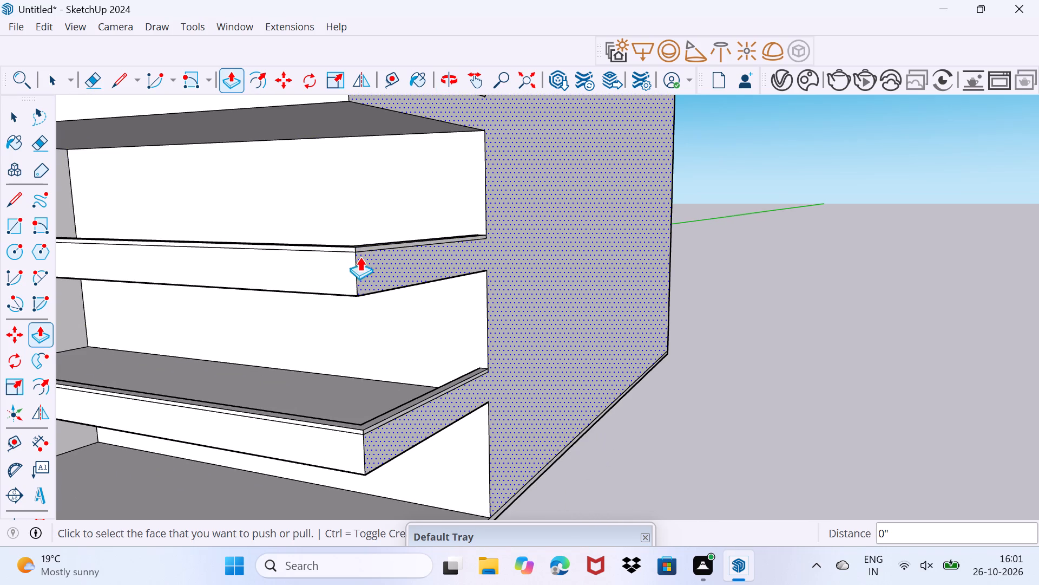
{"action": "scroll", "coordinate": [361, 252], "scroll_direction": "up", "scroll_amount": 6}
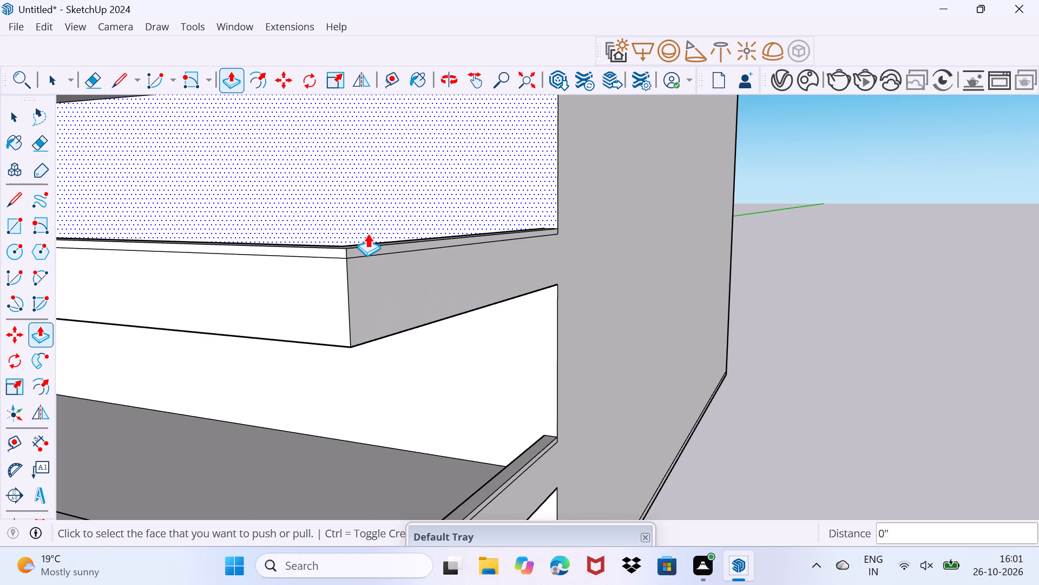
{"action": "scroll", "coordinate": [364, 239], "scroll_direction": "up", "scroll_amount": 3}
{"action": "double_click", "coordinate": [344, 264]}
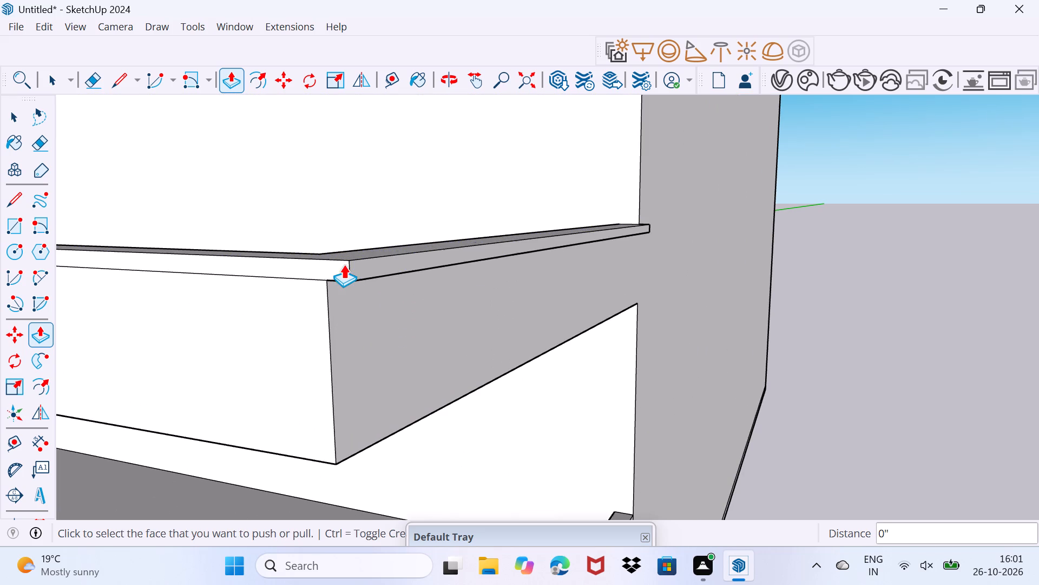
{"action": "double_click", "coordinate": [311, 266]}
Push/Pull the end and front faces of the lowest slab's lip band outward 0.8", undoing any stray top-face pull.
{"action": "scroll", "coordinate": [306, 289], "scroll_direction": "down", "scroll_amount": 10}
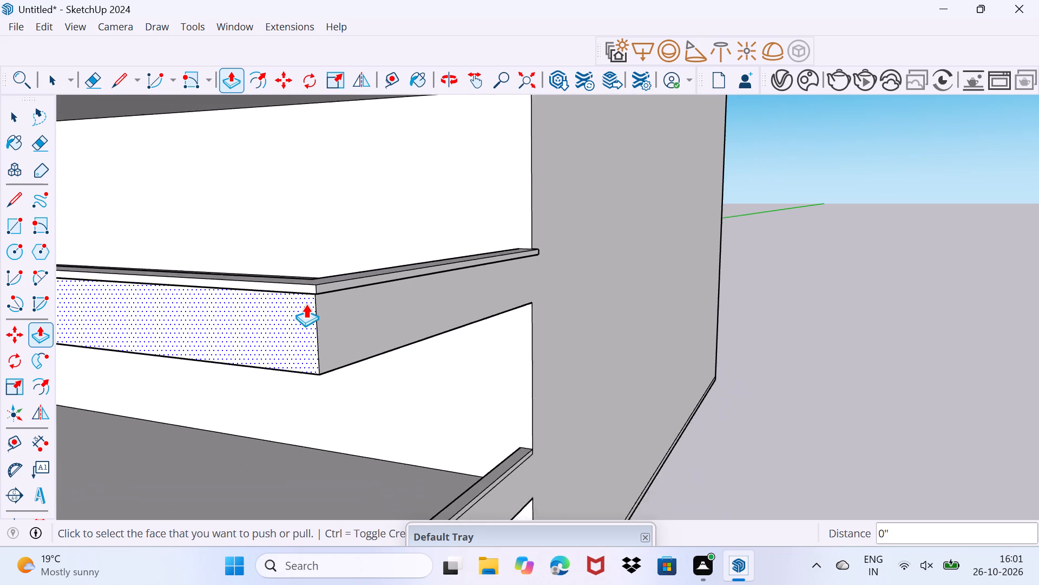
{"action": "scroll", "coordinate": [306, 304], "scroll_direction": "down", "scroll_amount": 10}
{"action": "middle_click_drag", "start_coordinate": [318, 354], "coordinate": [344, 236], "text": "shift"}
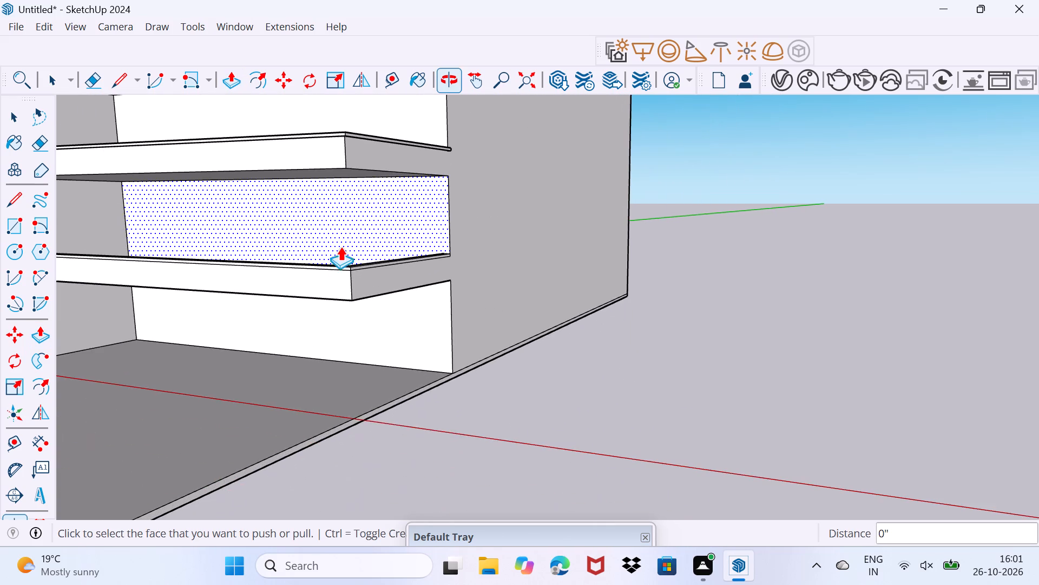
{"action": "scroll", "coordinate": [346, 268], "scroll_direction": "up", "scroll_amount": 9}
{"action": "double_click", "coordinate": [368, 269]}
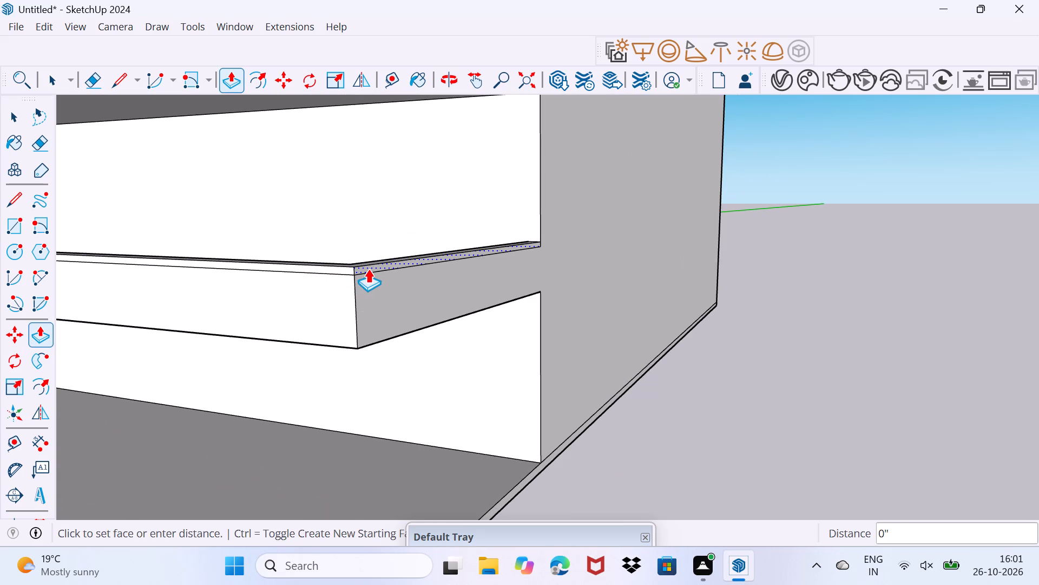
{"action": "left_click", "coordinate": [338, 266]}
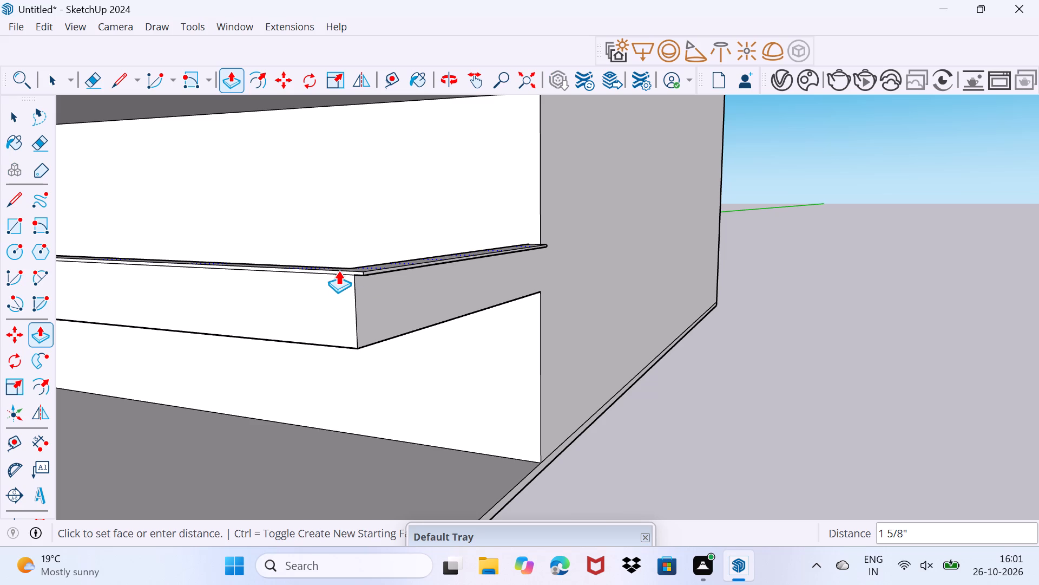
{"action": "key", "text": "ctrl+z"}
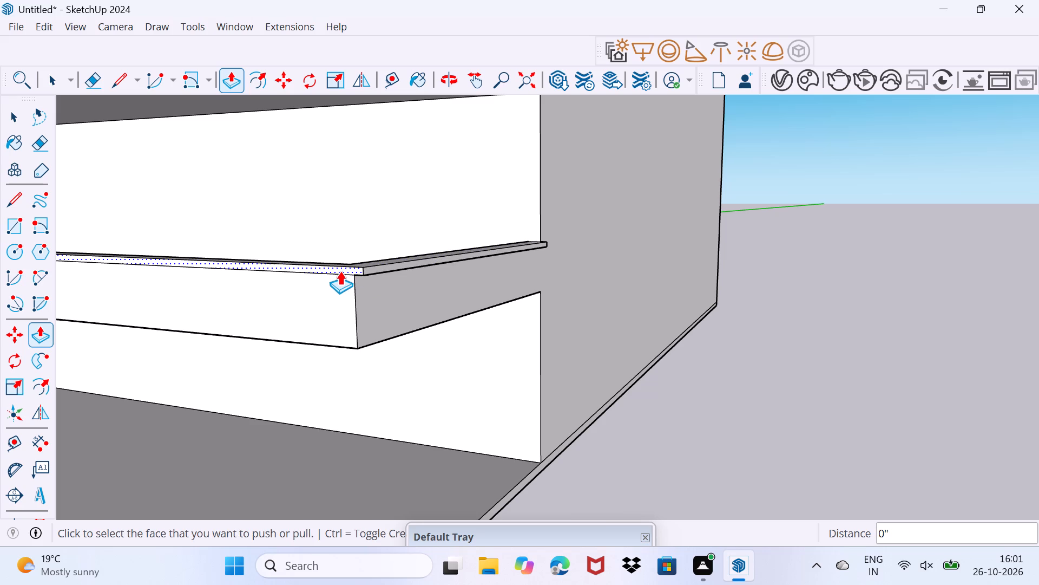
{"action": "double_click", "coordinate": [340, 271]}
{"action": "double_click", "coordinate": [340, 271]}
{"action": "left_click_drag", "start_coordinate": [341, 269], "coordinate": [327, 276]}
{"action": "left_click", "coordinate": [327, 276]}
{"action": "key", "text": "space"}
{"action": "left_click_drag", "start_coordinate": [311, 302], "coordinate": [313, 294]}
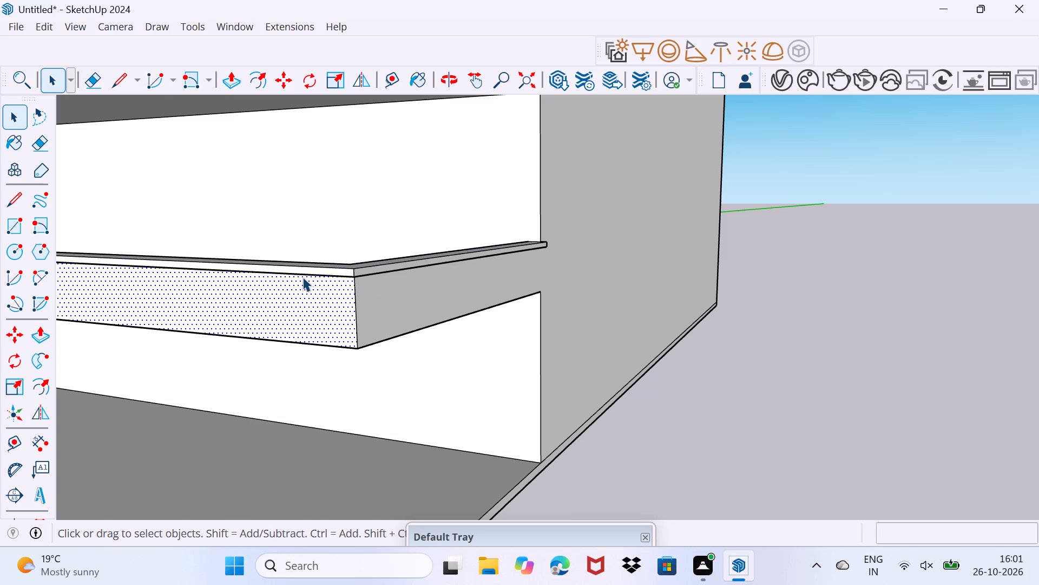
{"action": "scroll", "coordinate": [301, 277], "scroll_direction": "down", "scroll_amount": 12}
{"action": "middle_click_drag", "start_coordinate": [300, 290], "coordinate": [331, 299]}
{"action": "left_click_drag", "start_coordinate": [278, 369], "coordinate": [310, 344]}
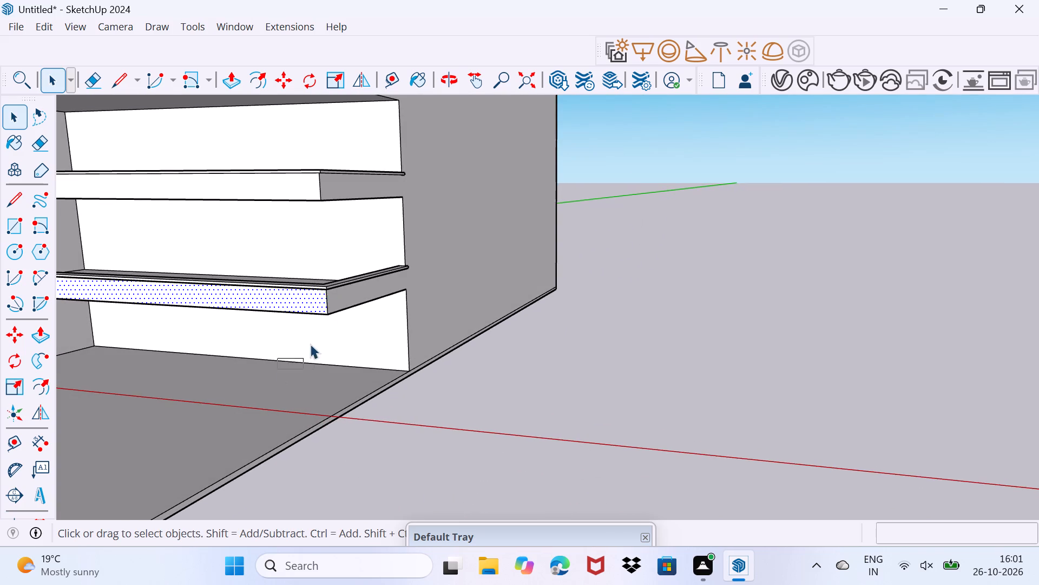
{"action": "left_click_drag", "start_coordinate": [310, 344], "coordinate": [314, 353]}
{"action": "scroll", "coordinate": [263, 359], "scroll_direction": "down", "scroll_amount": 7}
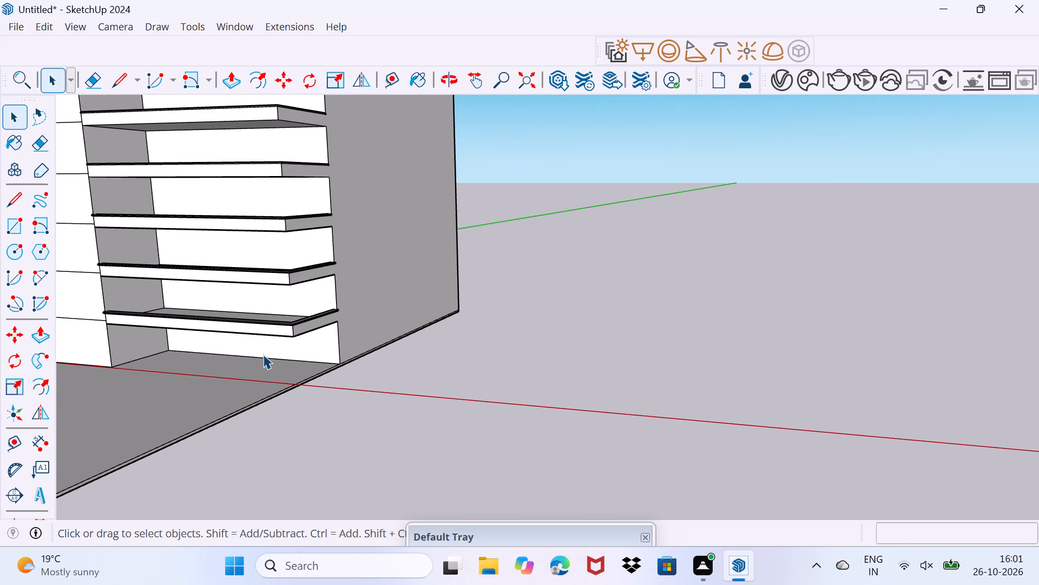
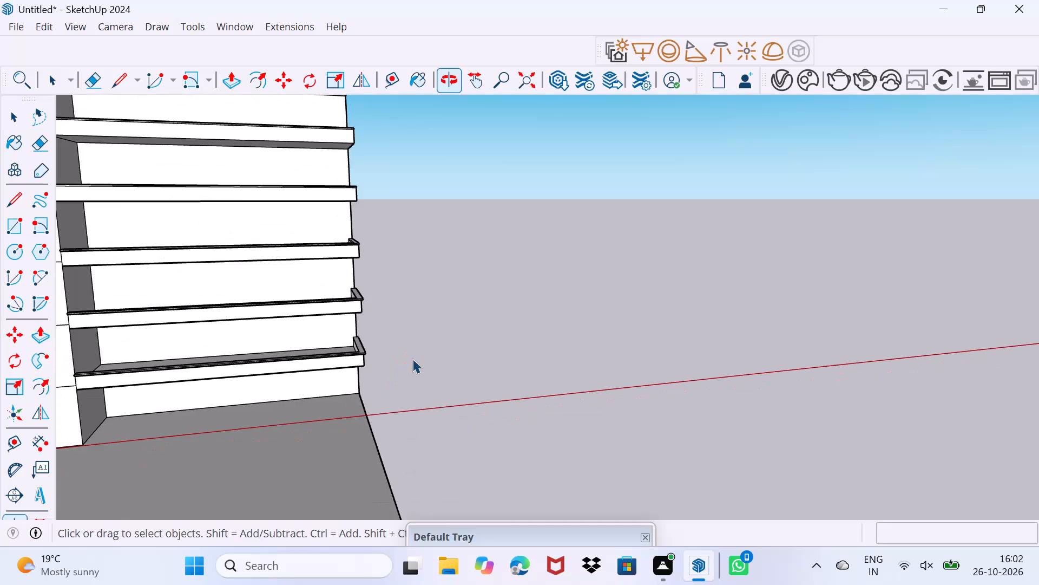
Push/Pull the top face of the border strip on the left bay's top slab upward 1'8".
{"action": "scroll", "coordinate": [407, 365], "scroll_direction": "down", "scroll_amount": 4}
{"action": "middle_click_drag", "start_coordinate": [256, 404], "coordinate": [344, 392], "text": "shift"}
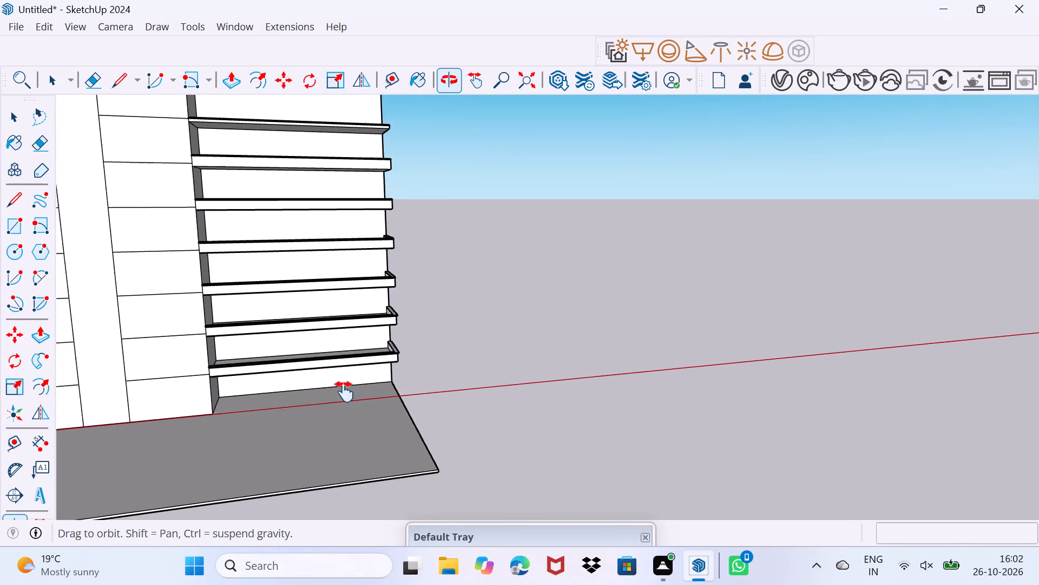
{"action": "middle_click_drag", "start_coordinate": [344, 392], "coordinate": [549, 472], "text": "shift"}
{"action": "scroll", "coordinate": [122, 233], "scroll_direction": "up", "scroll_amount": 1}
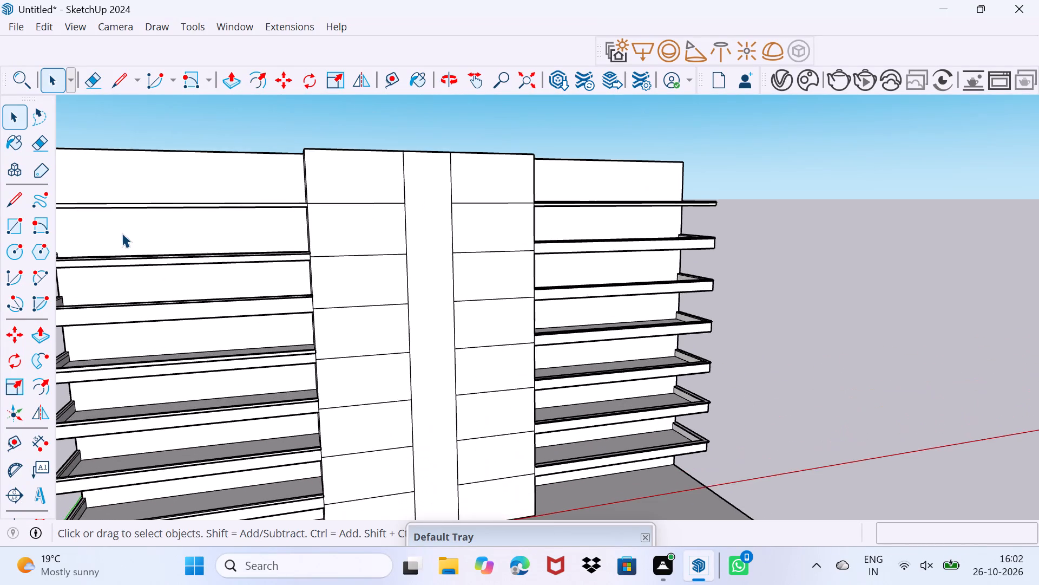
{"action": "middle_click_drag", "start_coordinate": [122, 233], "coordinate": [348, 291]}
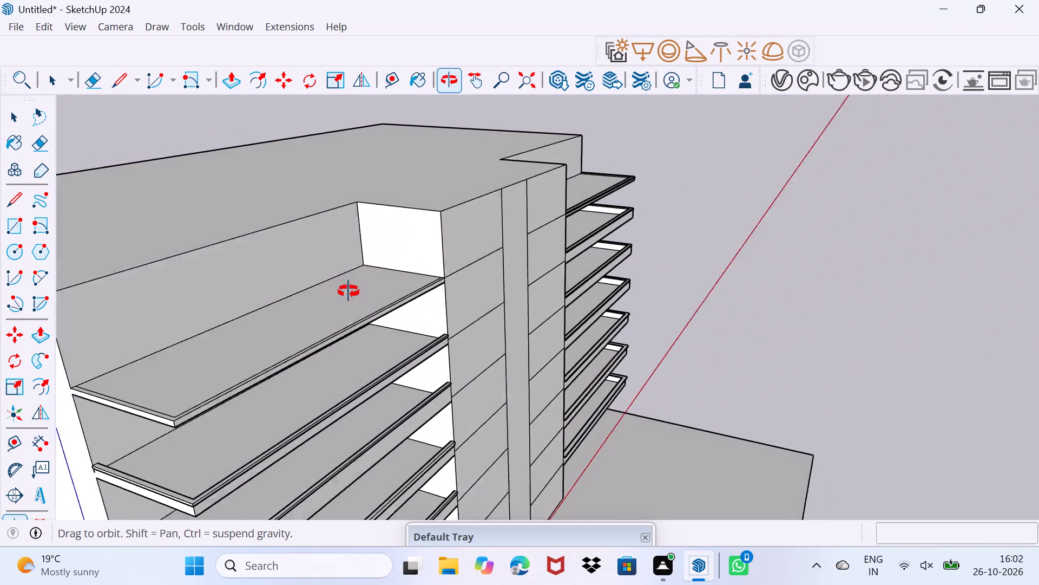
{"action": "middle_click_drag", "start_coordinate": [348, 291], "coordinate": [352, 291]}
{"action": "scroll", "coordinate": [220, 430], "scroll_direction": "up", "scroll_amount": 5}
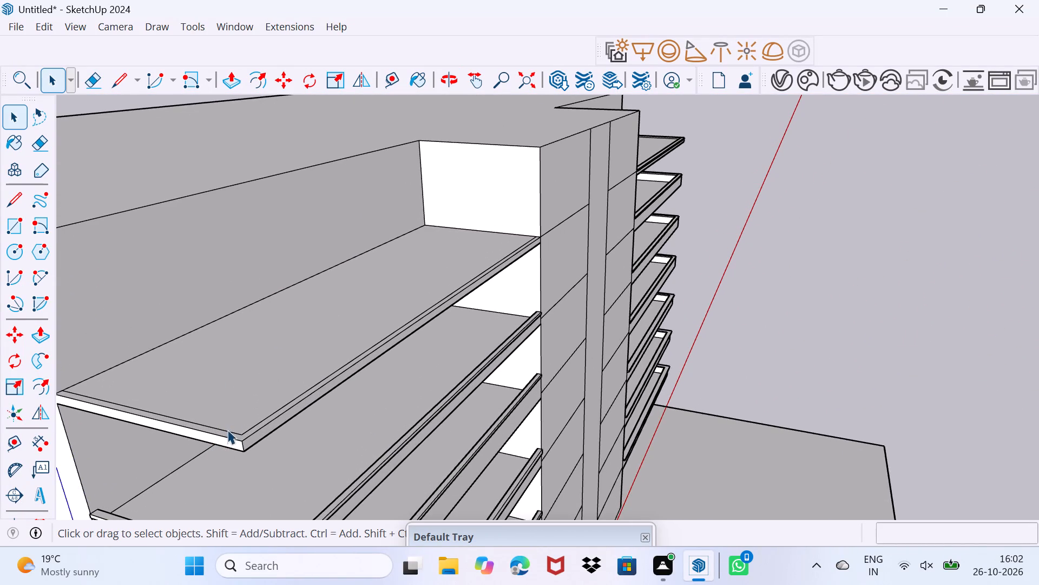
{"action": "left_click", "coordinate": [231, 437]}
{"action": "scroll", "coordinate": [233, 438], "scroll_direction": "up", "scroll_amount": 4}
{"action": "left_click_drag", "start_coordinate": [233, 438], "coordinate": [240, 400]}
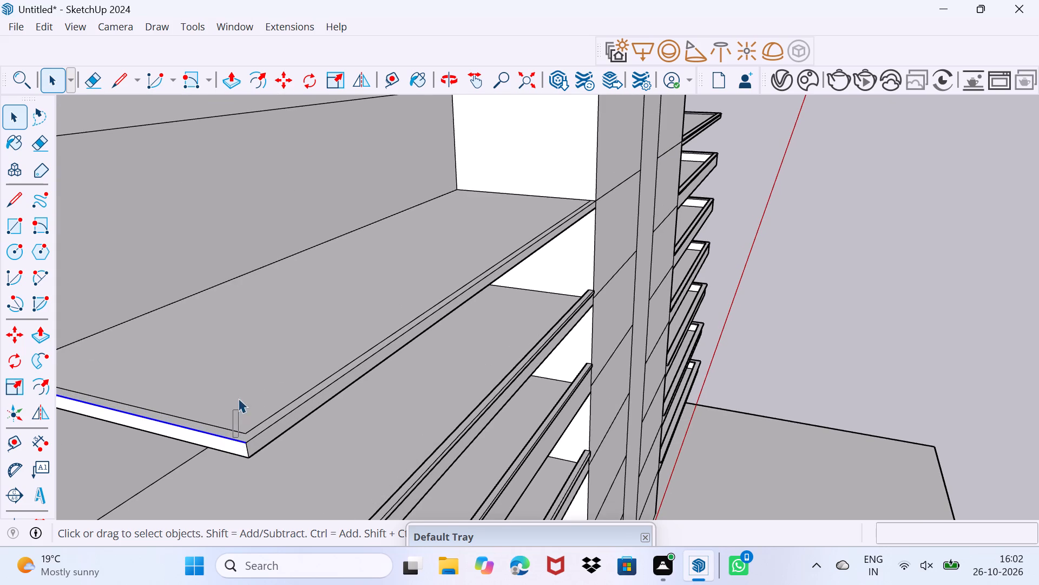
{"action": "left_click", "coordinate": [244, 437]}
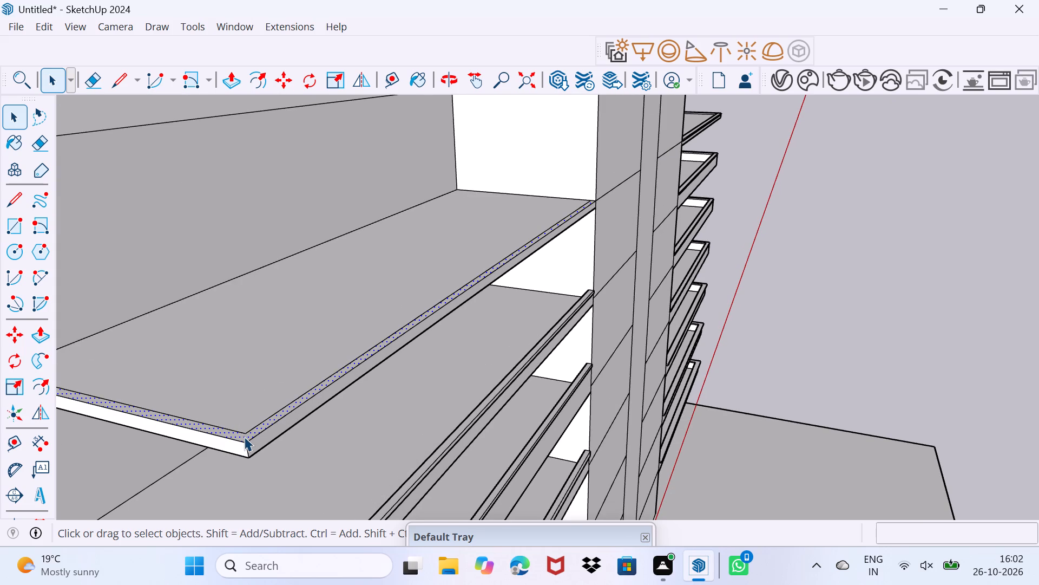
{"action": "key", "text": "p"}
{"action": "left_click", "coordinate": [244, 437]}
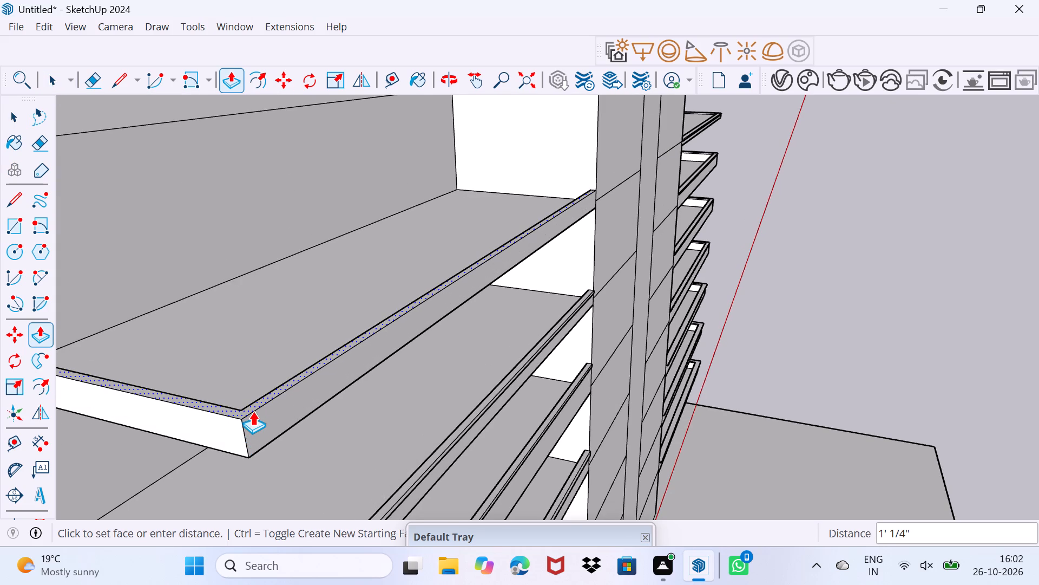
{"action": "key", "text": "1"}
{"action": "type", "text": "'8"}
{"action": "key", "text": "shift+quotedbl"}
{"action": "key", "text": "Return"}
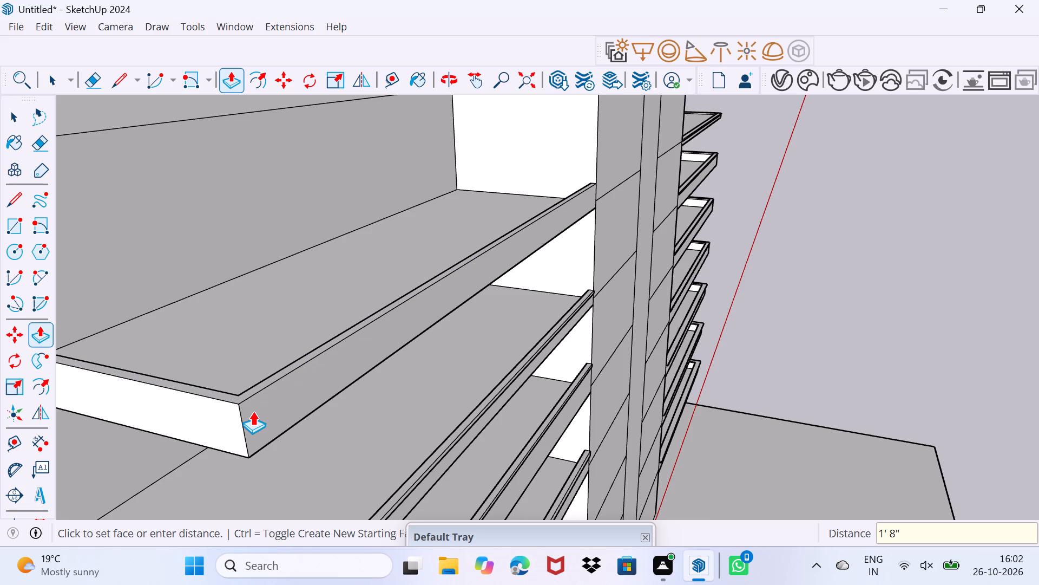
Push/Pull the top slab's border upward about 6 11/16" from a new starting face to form the lip band.
{"action": "left_click", "coordinate": [248, 395]}
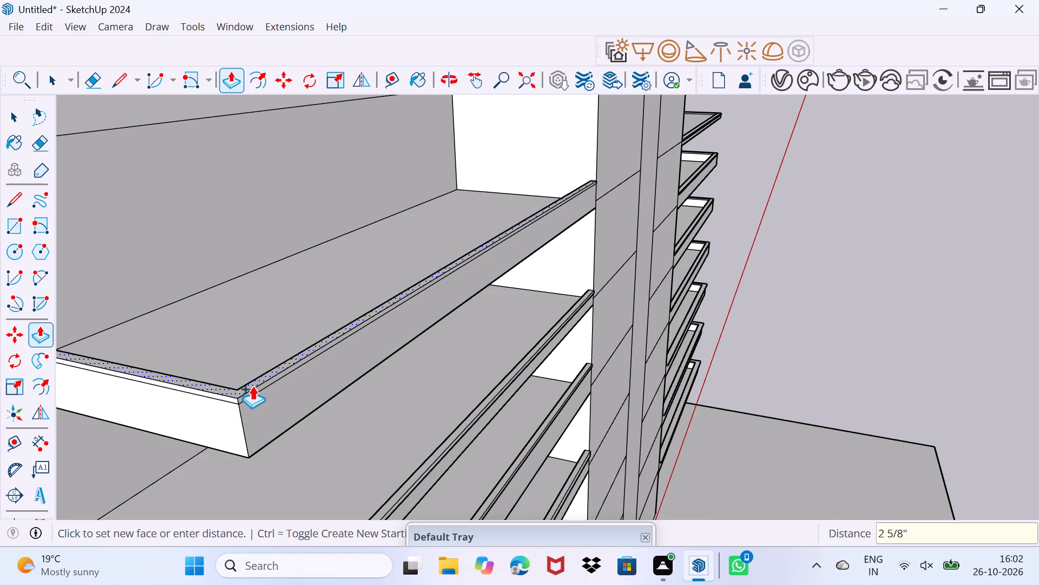
{"action": "left_click", "coordinate": [251, 382]}
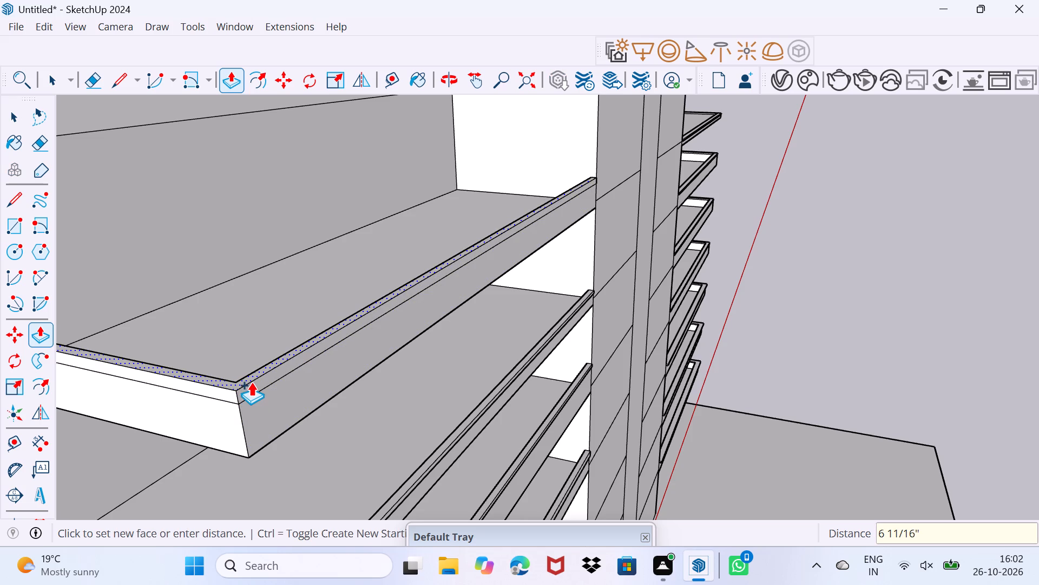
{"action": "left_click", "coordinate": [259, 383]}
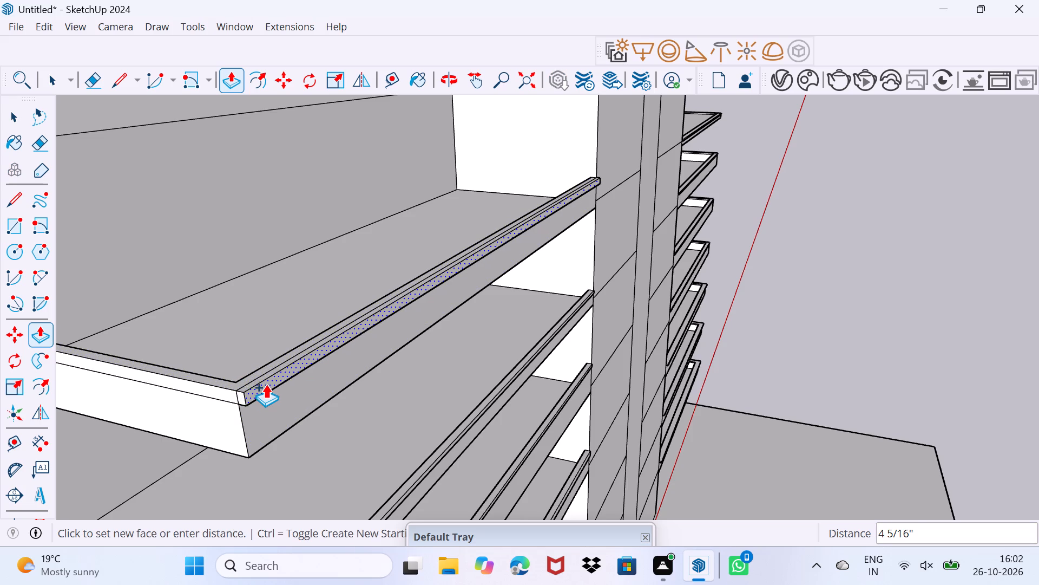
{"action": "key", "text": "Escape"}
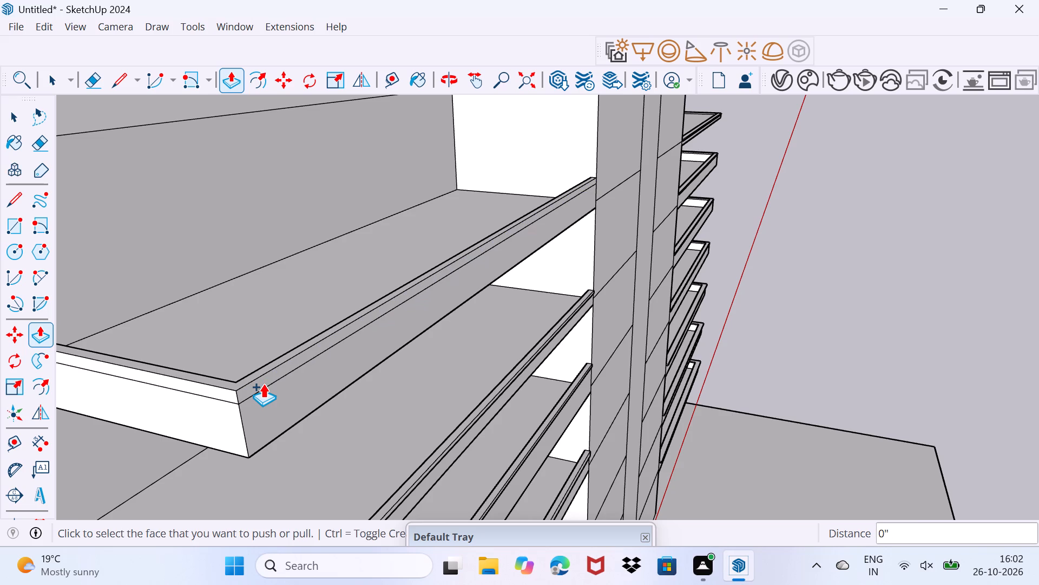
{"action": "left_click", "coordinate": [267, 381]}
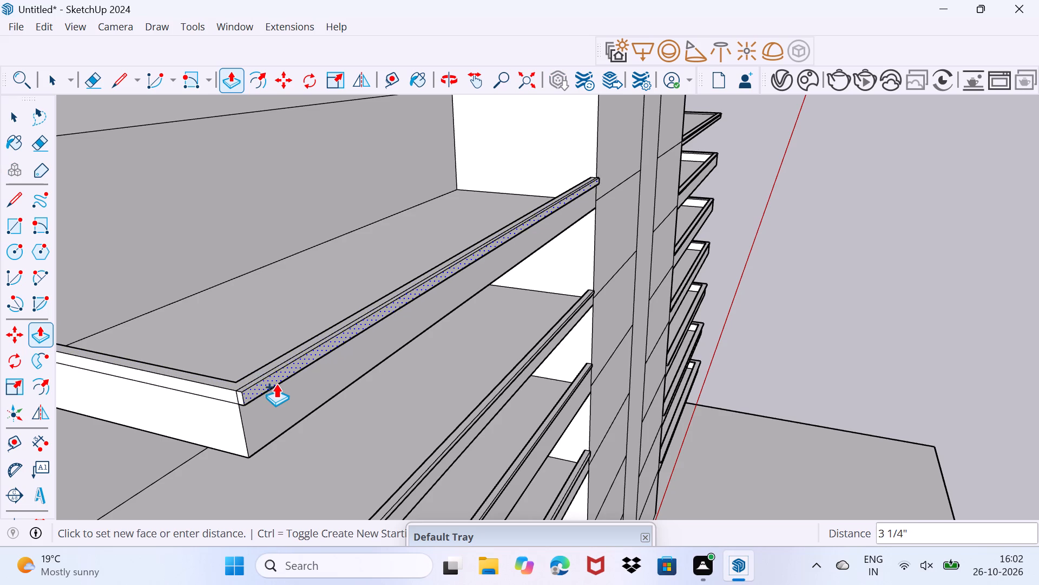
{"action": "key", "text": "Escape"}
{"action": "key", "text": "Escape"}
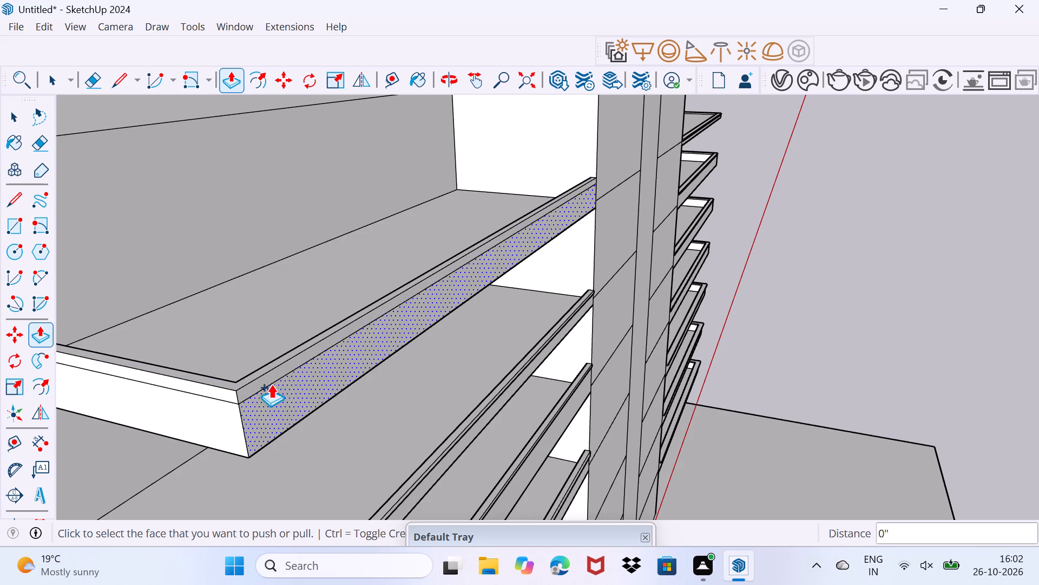
Push/Pull the front face of the left bay's top lip band outward 0.8", repeating it on the end face and the corner gap.
{"action": "left_click", "coordinate": [264, 381]}
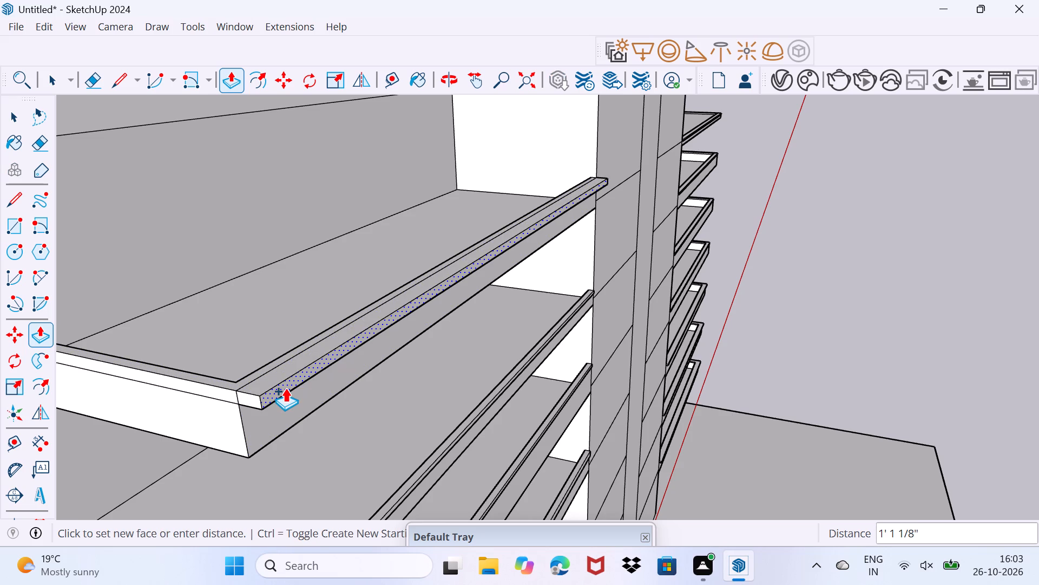
{"action": "key", "text": "0"}
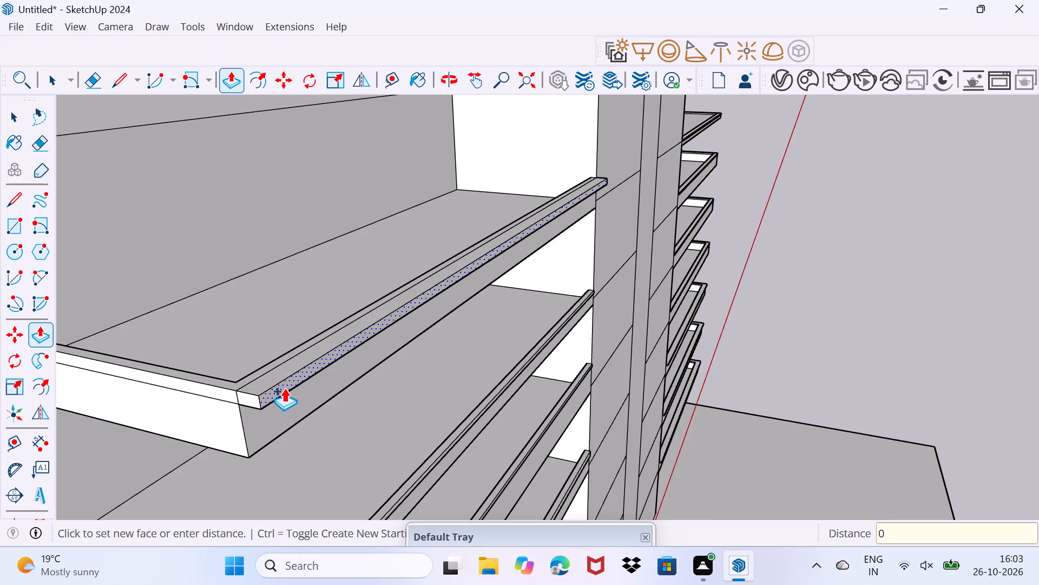
{"action": "type", "text": ".8"}
{"action": "key", "text": "shift+quotedbl"}
{"action": "key", "text": "Return"}
{"action": "scroll", "coordinate": [213, 394], "scroll_direction": "up", "scroll_amount": 4}
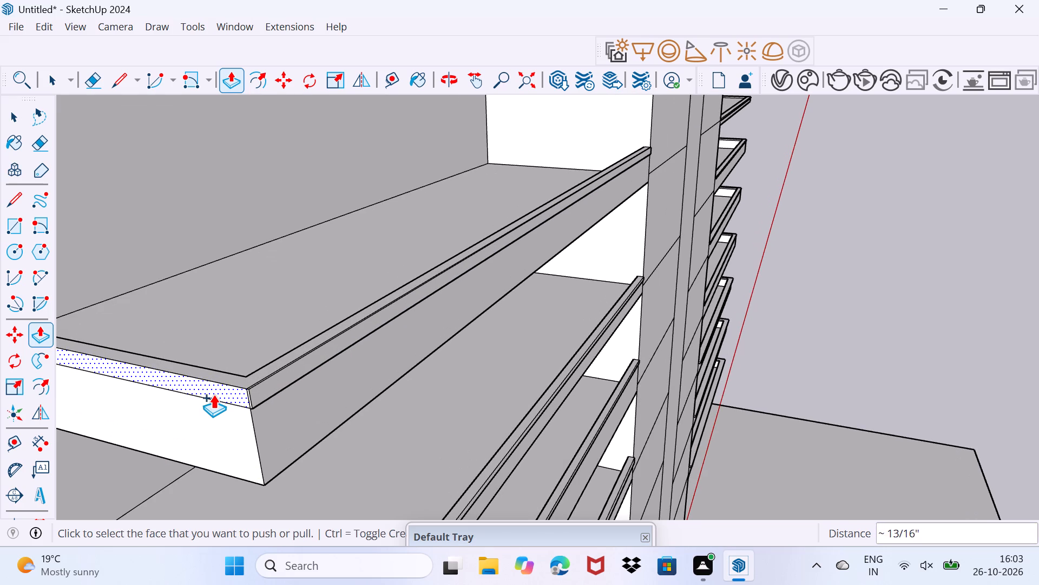
{"action": "double_click", "coordinate": [213, 394]}
{"action": "scroll", "coordinate": [251, 387], "scroll_direction": "up", "scroll_amount": 13}
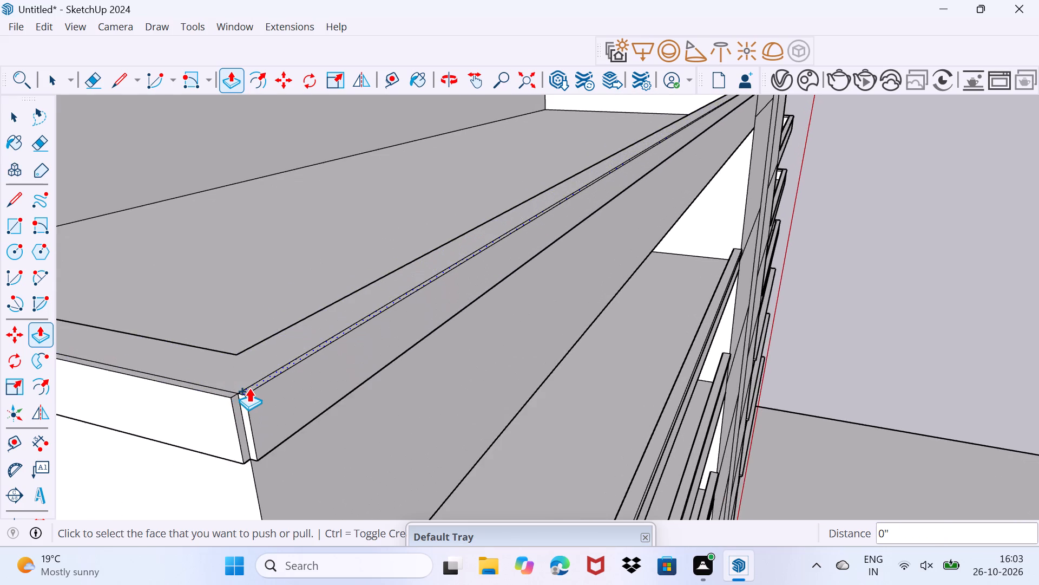
{"action": "scroll", "coordinate": [249, 388], "scroll_direction": "up", "scroll_amount": 5}
{"action": "double_click", "coordinate": [246, 407]}
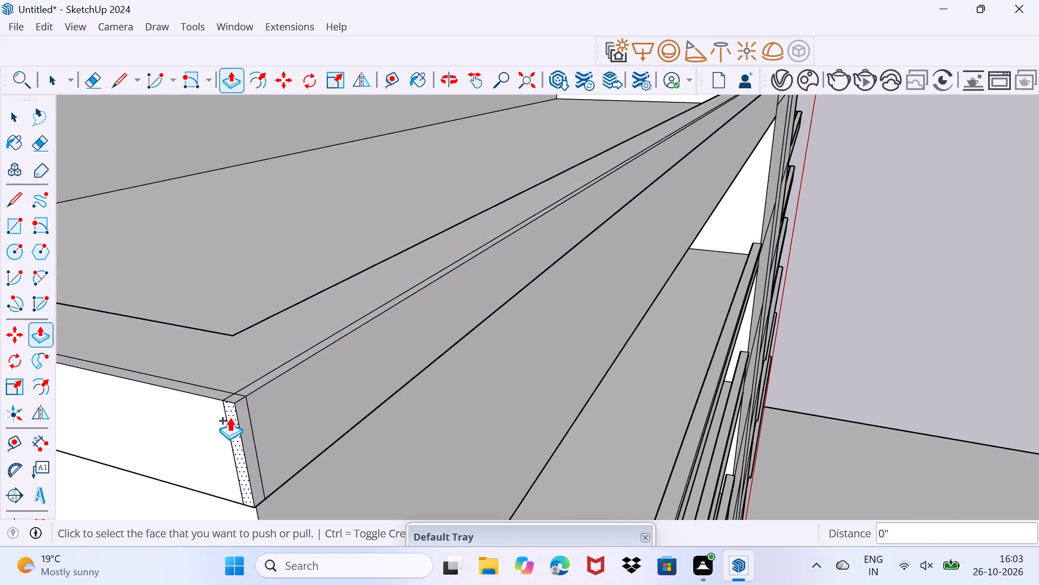
Erase the leftover edges on the top and sides of the lip band's outer corner.
{"action": "key", "text": "space"}
{"action": "type", "text": "E"}
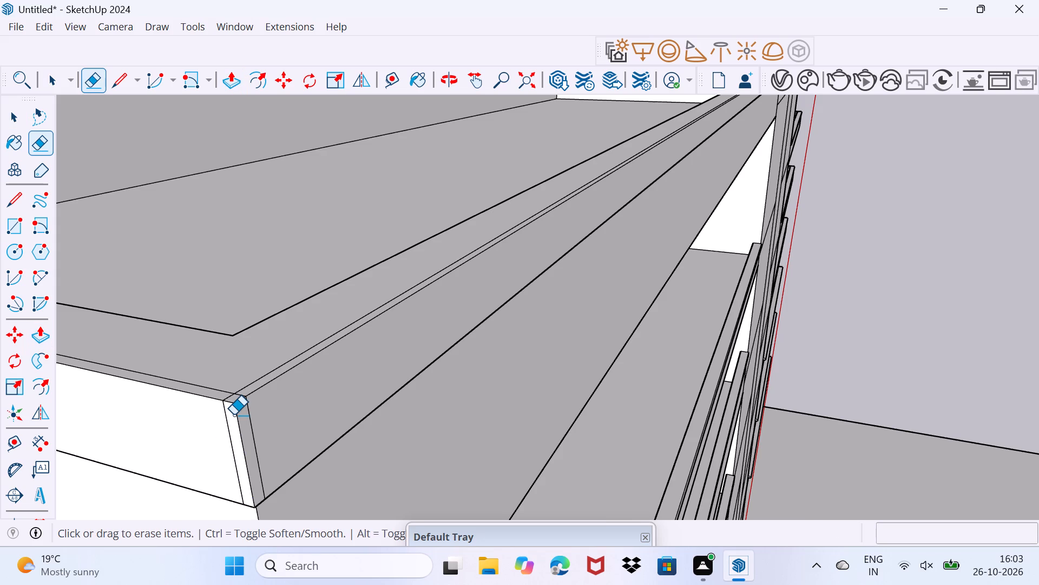
{"action": "left_click", "coordinate": [216, 389]}
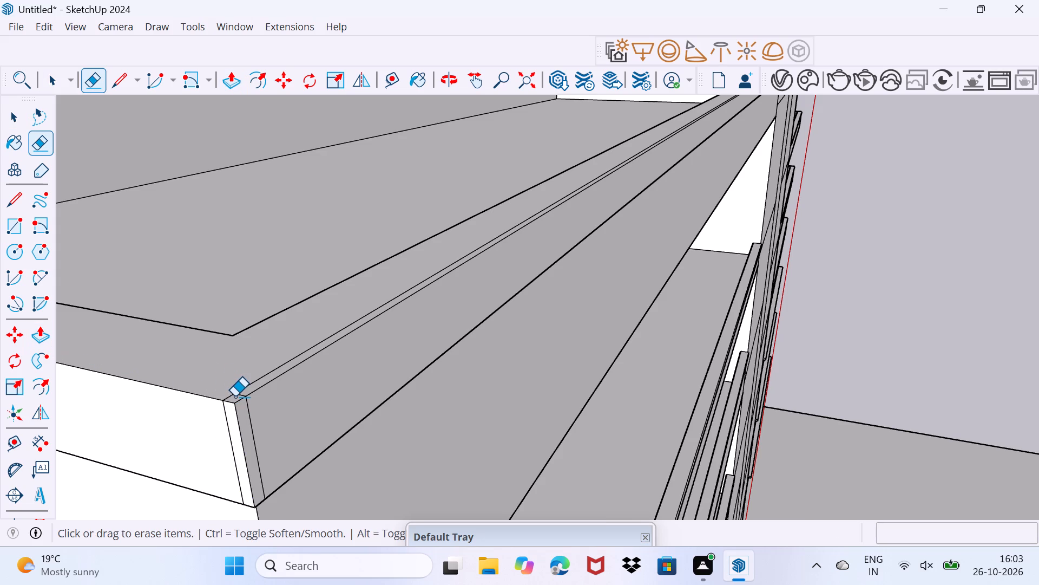
{"action": "left_click", "coordinate": [235, 393]}
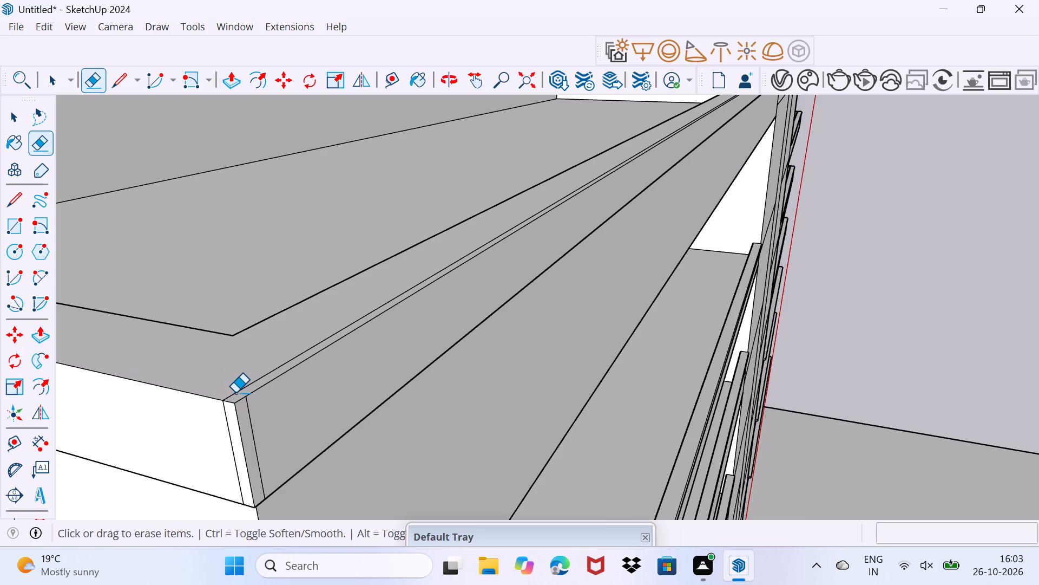
{"action": "left_click", "coordinate": [235, 393]}
{"action": "left_click", "coordinate": [226, 415]}
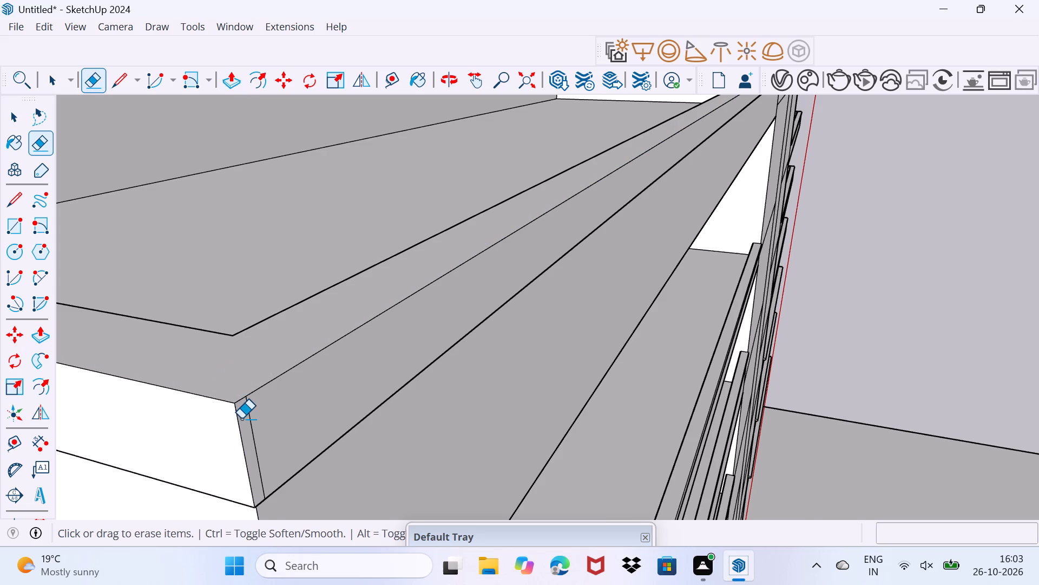
{"action": "left_click", "coordinate": [249, 419]}
Draw a rectangle about 23'11" by 8'9" on the left bay's top-storey wall, with its bottom edge on the slab.
{"action": "scroll", "coordinate": [266, 410], "scroll_direction": "down", "scroll_amount": 15}
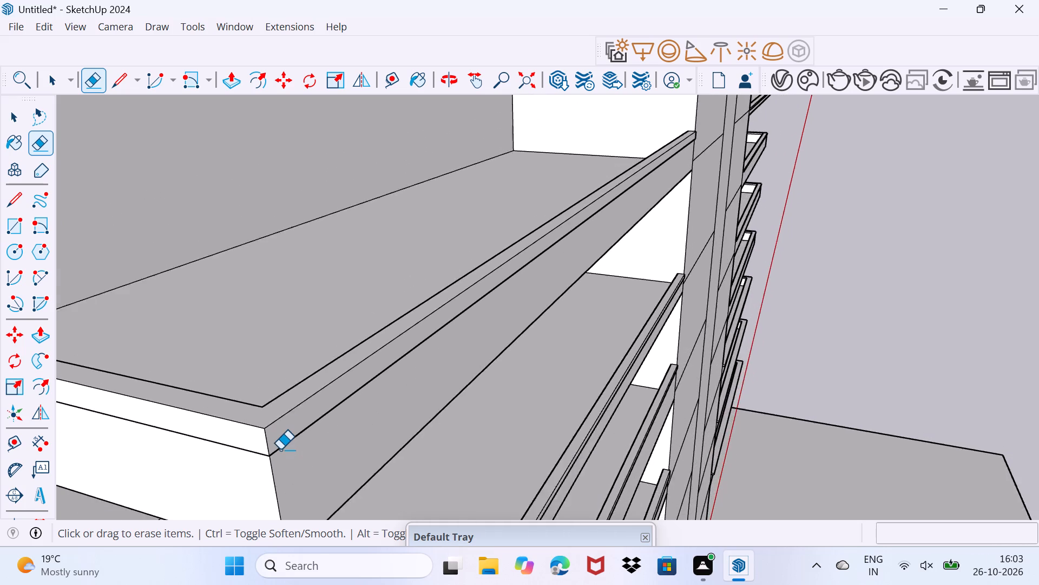
{"action": "scroll", "coordinate": [280, 450], "scroll_direction": "down", "scroll_amount": 10}
{"action": "middle_click_drag", "start_coordinate": [285, 472], "coordinate": [350, 223]}
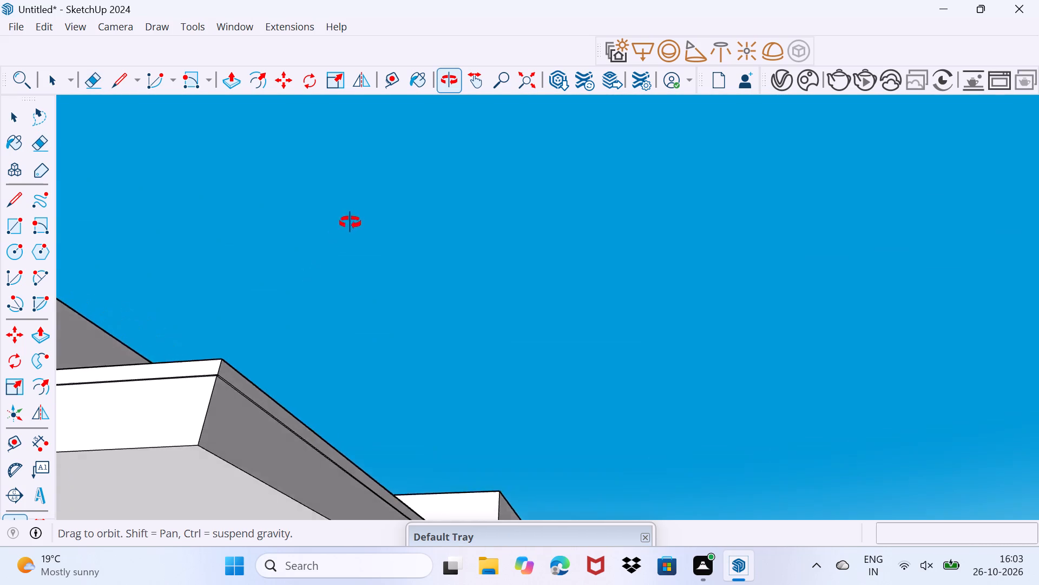
{"action": "middle_click_drag", "start_coordinate": [350, 223], "coordinate": [250, 300]}
{"action": "scroll", "coordinate": [249, 301], "scroll_direction": "down", "scroll_amount": 11}
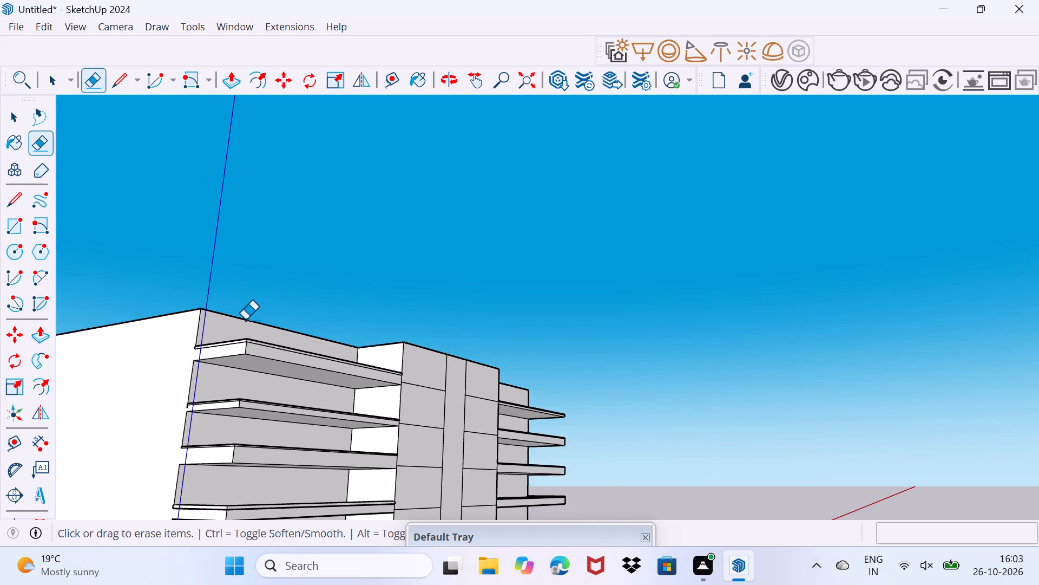
{"action": "middle_click_drag", "start_coordinate": [370, 349], "coordinate": [185, 469]}
{"action": "scroll", "coordinate": [374, 411], "scroll_direction": "up", "scroll_amount": 4}
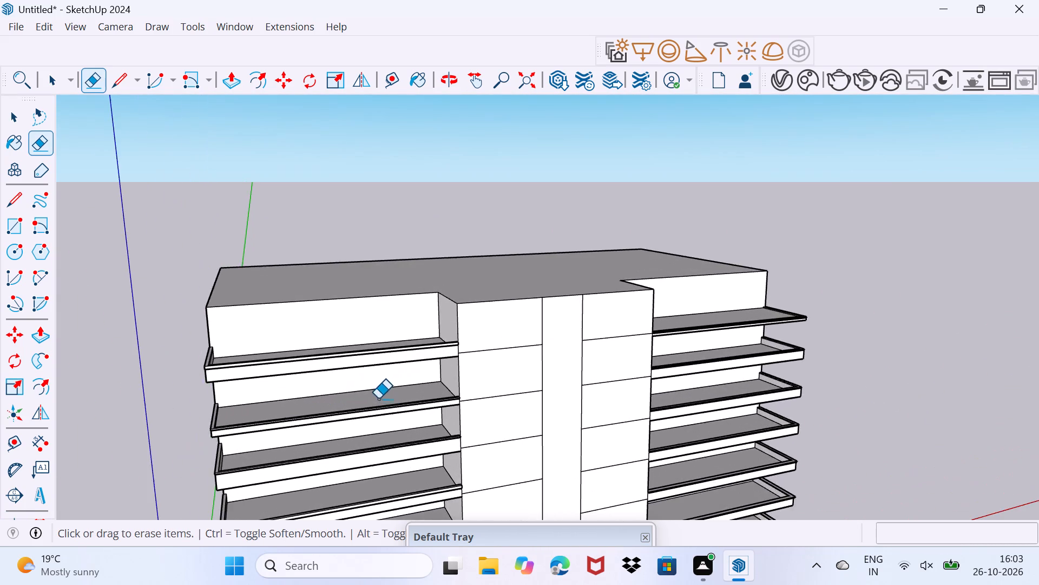
{"action": "scroll", "coordinate": [358, 379], "scroll_direction": "up", "scroll_amount": 5}
{"action": "key", "text": "space"}
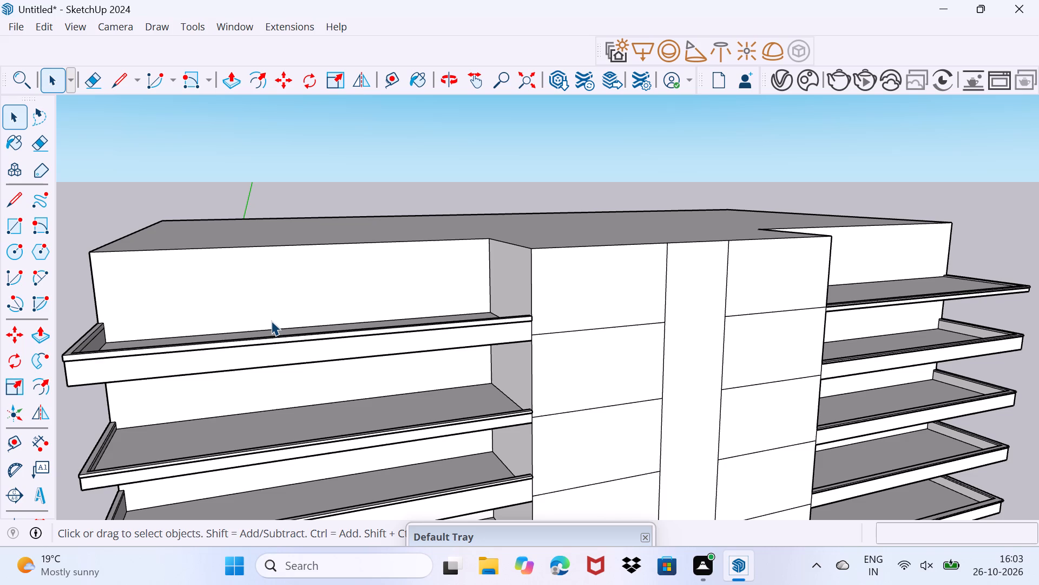
{"action": "middle_click_drag", "start_coordinate": [271, 321], "coordinate": [254, 357]}
{"action": "scroll", "coordinate": [196, 304], "scroll_direction": "up", "scroll_amount": 1}
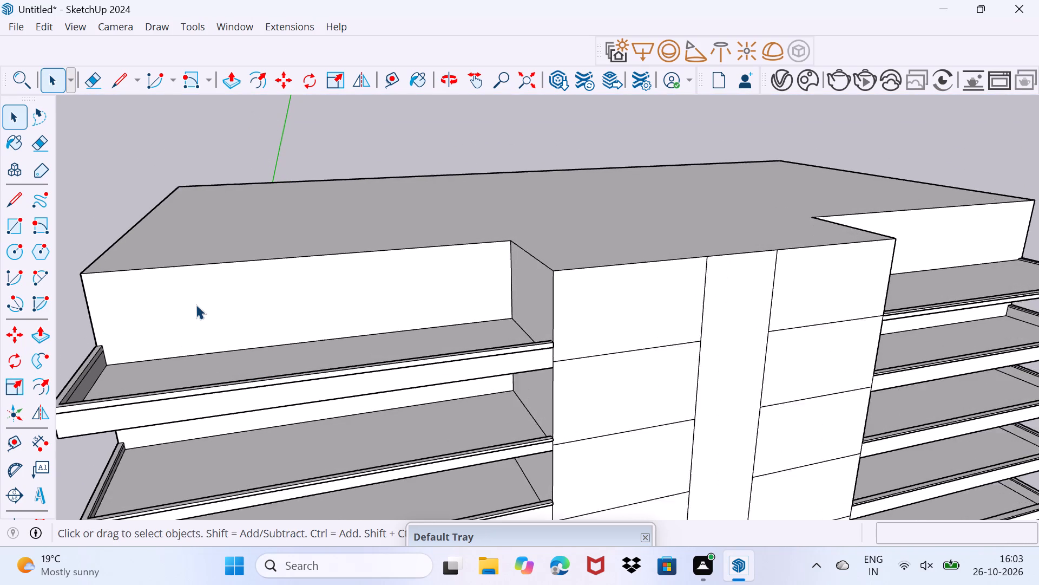
{"action": "scroll", "coordinate": [196, 304], "scroll_direction": "up", "scroll_amount": 1}
{"action": "key", "text": "r"}
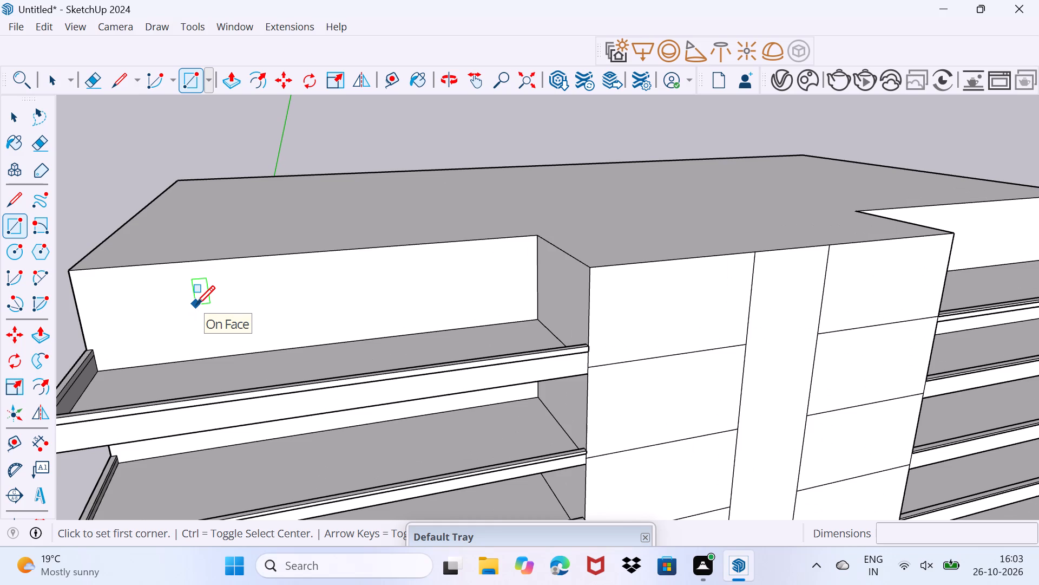
{"action": "left_click", "coordinate": [189, 274]}
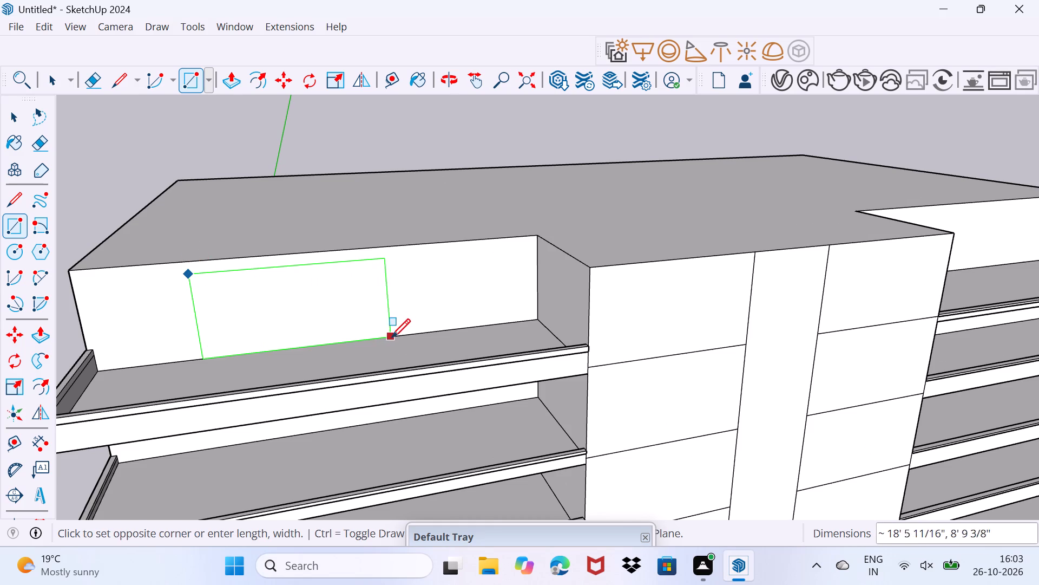
{"action": "left_click", "coordinate": [440, 328]}
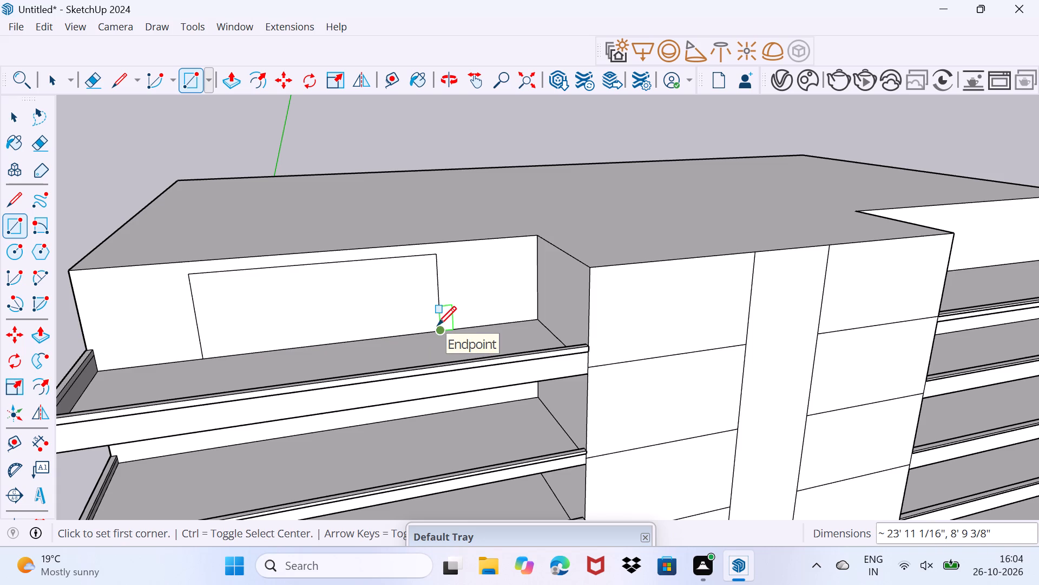
{"action": "key", "text": "space"}
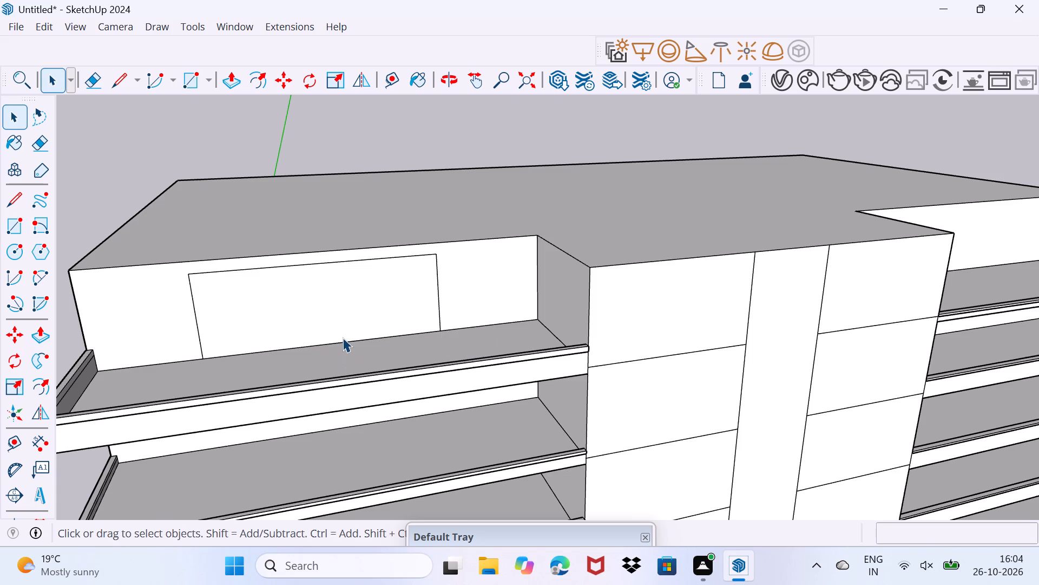
Select the four edges of the left bay's top-storey rectangle and copy them 10' straight down onto the storey below.
{"action": "left_click", "coordinate": [345, 343]}
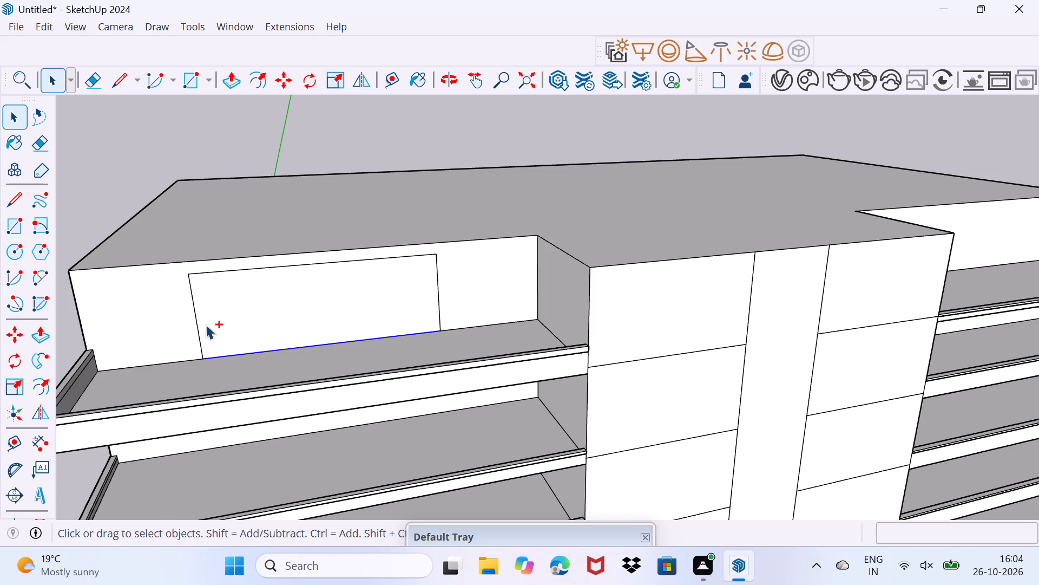
{"action": "left_click", "coordinate": [197, 327], "text": "ctrl"}
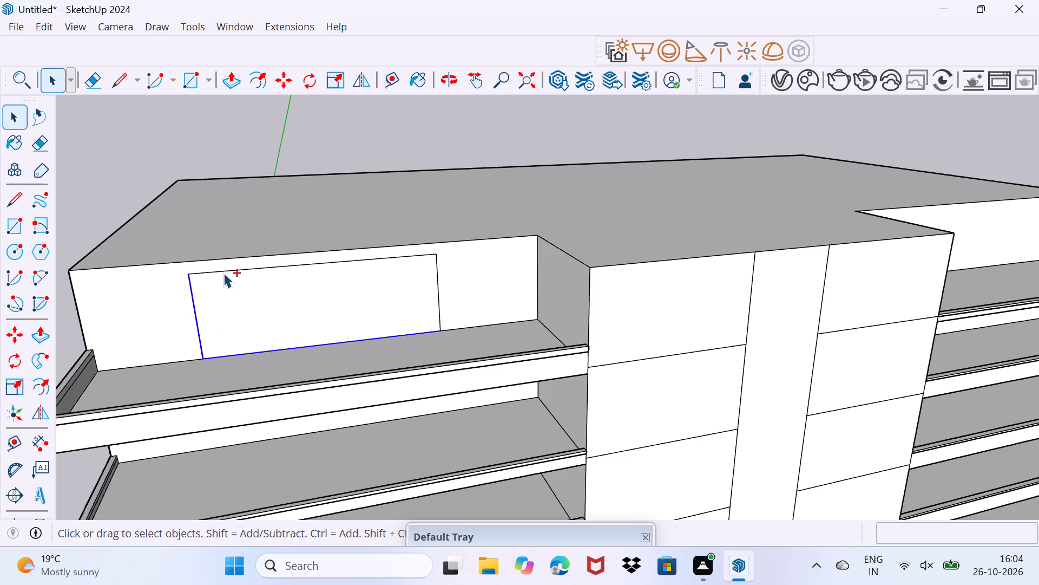
{"action": "left_click", "coordinate": [223, 273], "text": "ctrl"}
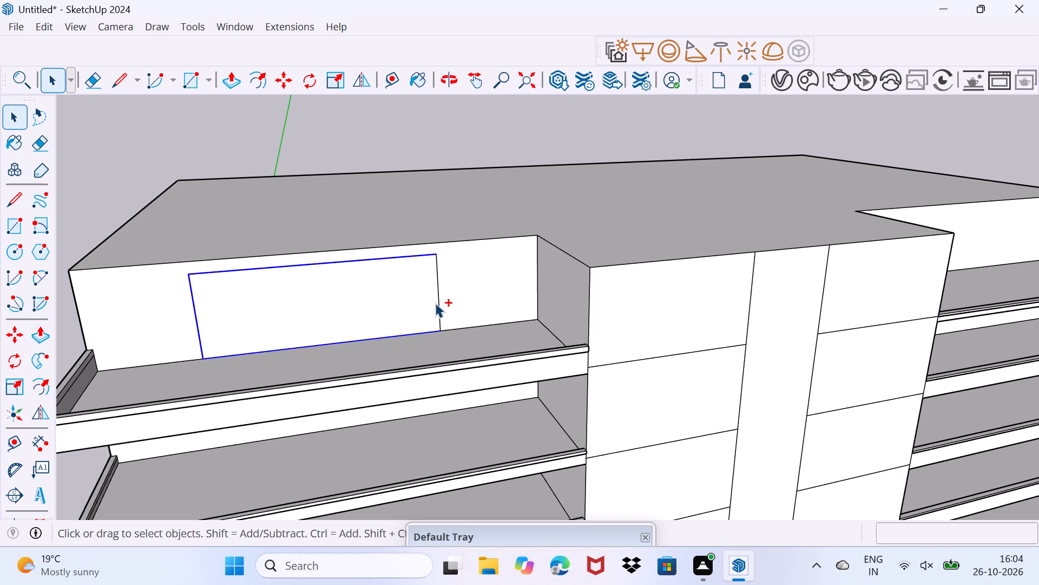
{"action": "left_click", "coordinate": [435, 303], "text": "ctrl"}
{"action": "left_click", "coordinate": [437, 303], "text": "ctrl+shift"}
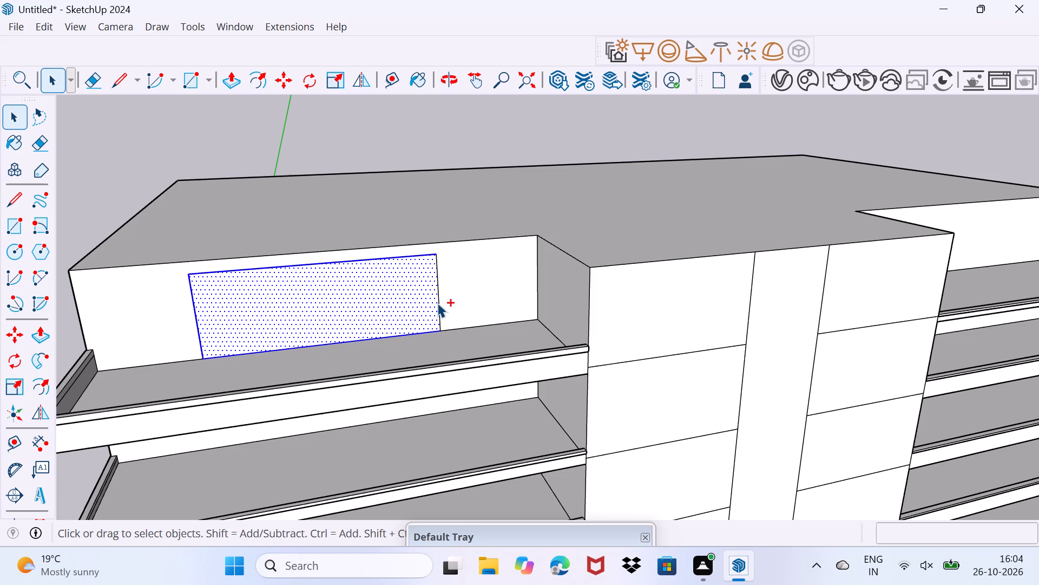
{"action": "left_click", "coordinate": [409, 308], "text": "ctrl+shift"}
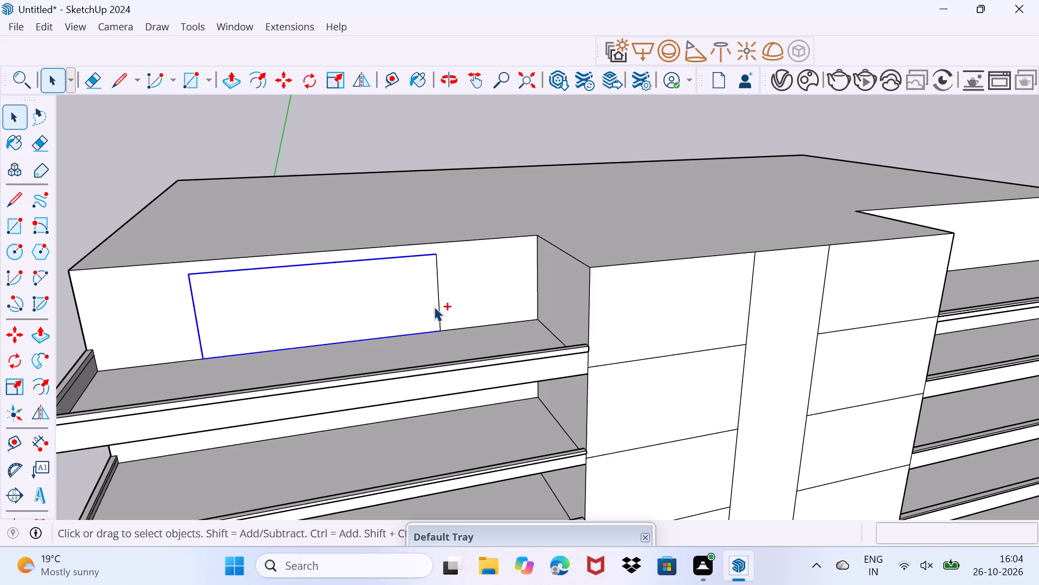
{"action": "left_click", "coordinate": [439, 304], "text": "ctrl"}
{"action": "key", "text": "m"}
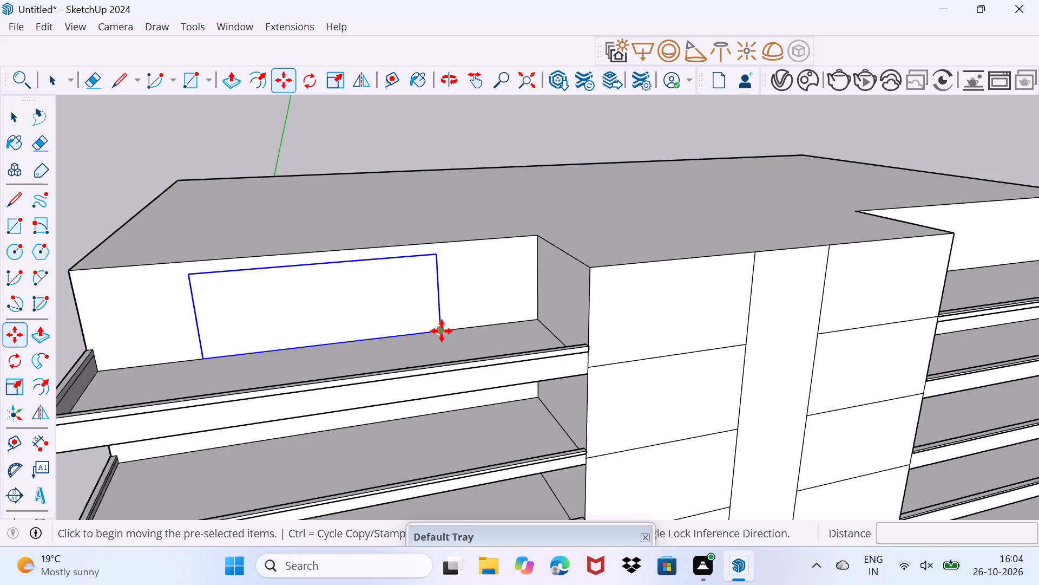
{"action": "left_click", "coordinate": [442, 330]}
{"action": "middle_click_drag", "start_coordinate": [439, 422], "coordinate": [432, 370]}
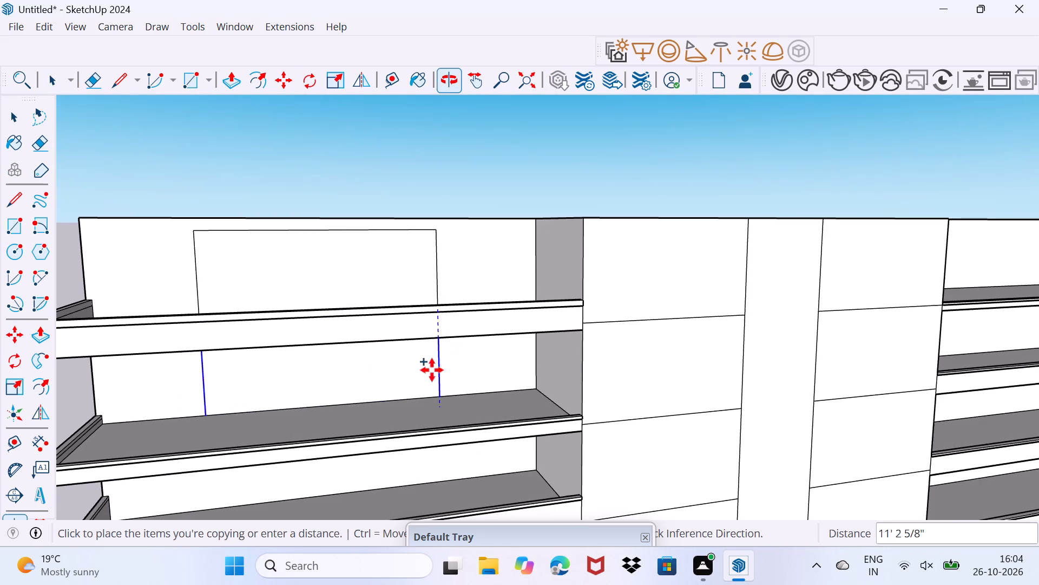
{"action": "scroll", "coordinate": [433, 396], "scroll_direction": "up", "scroll_amount": 6}
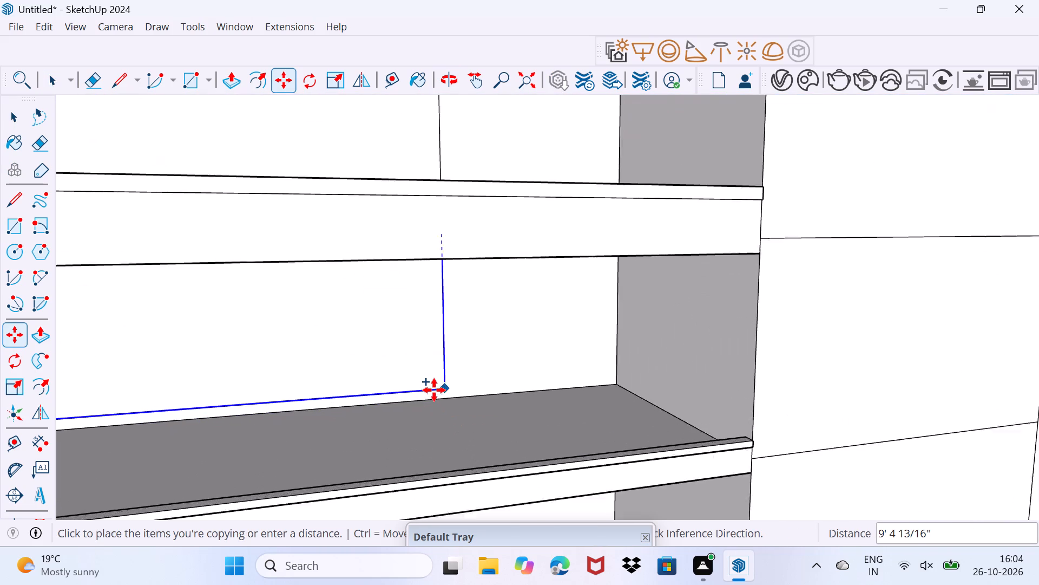
{"action": "scroll", "coordinate": [434, 390], "scroll_direction": "up", "scroll_amount": 1}
{"action": "middle_click_drag", "start_coordinate": [438, 376], "coordinate": [450, 327]}
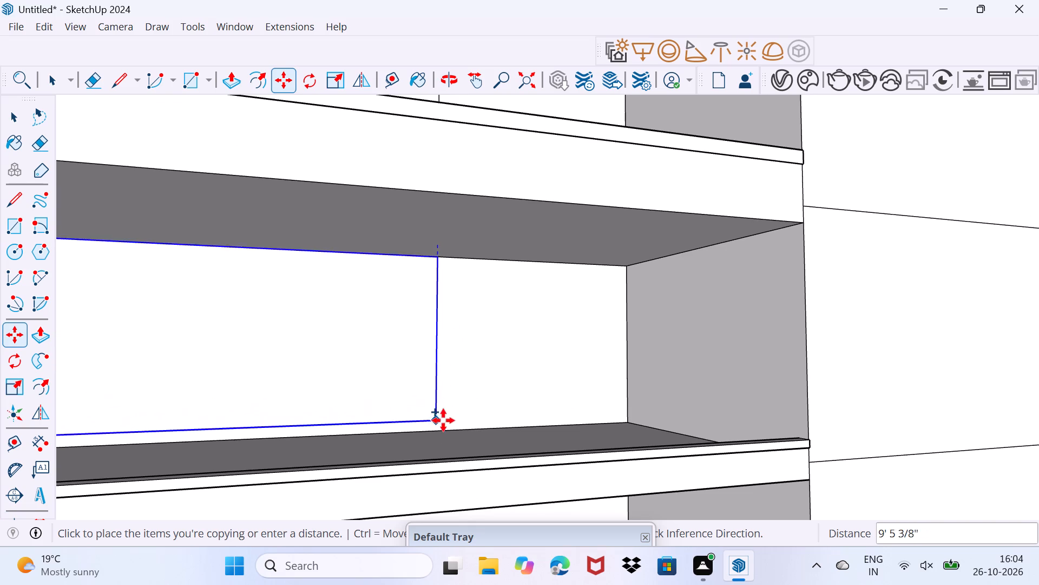
{"action": "left_click", "coordinate": [443, 433]}
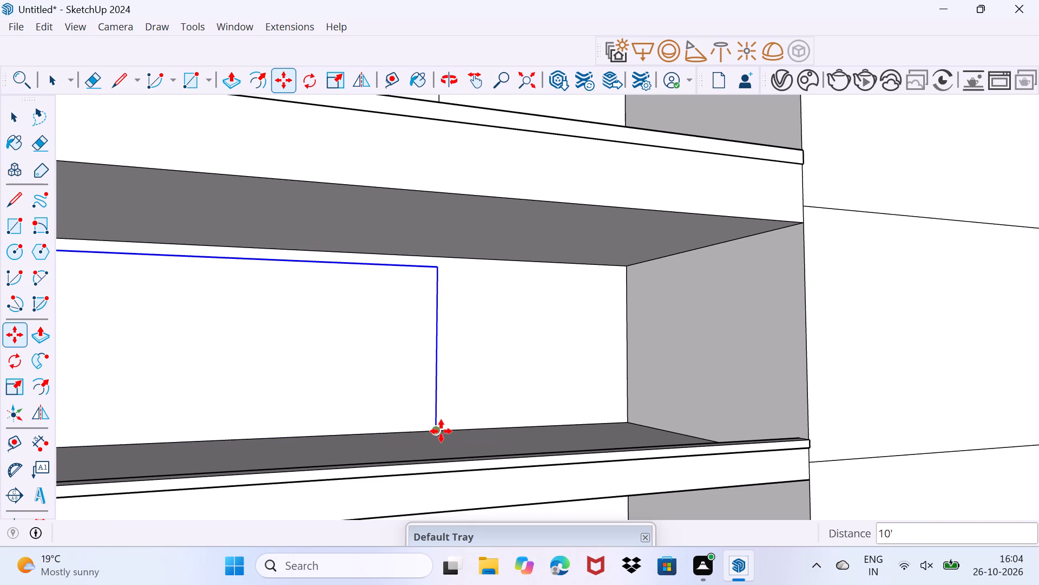
Copy the rectangle outline down twice more in 10' moves, onto the sixth- and fifth-storey walls of the left bay.
{"action": "left_click", "coordinate": [440, 431]}
{"action": "scroll", "coordinate": [440, 441], "scroll_direction": "down", "scroll_amount": 9}
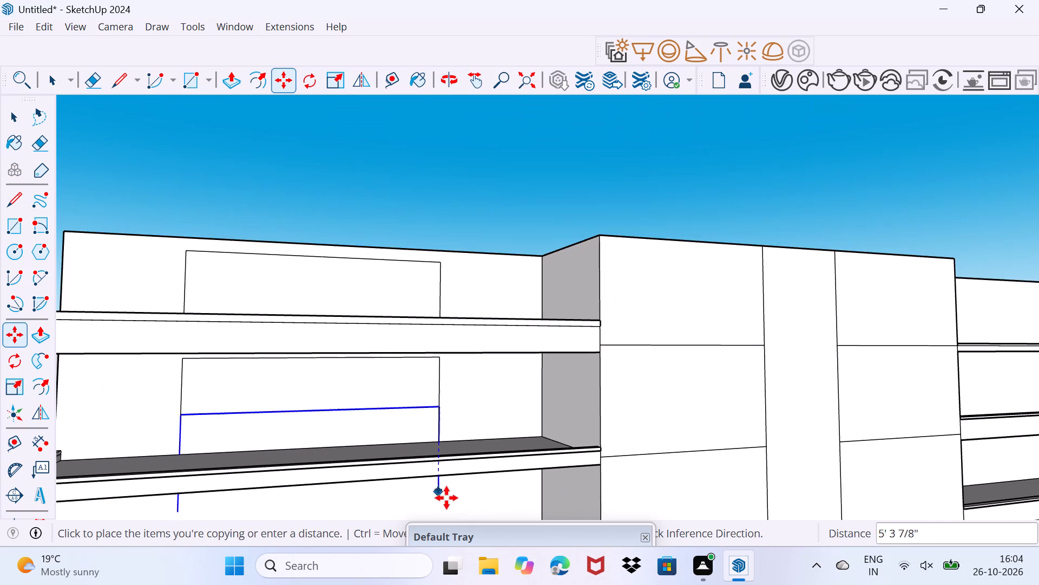
{"action": "middle_click_drag", "start_coordinate": [446, 502], "coordinate": [407, 329], "text": "shift"}
{"action": "scroll", "coordinate": [383, 329], "scroll_direction": "up", "scroll_amount": 7}
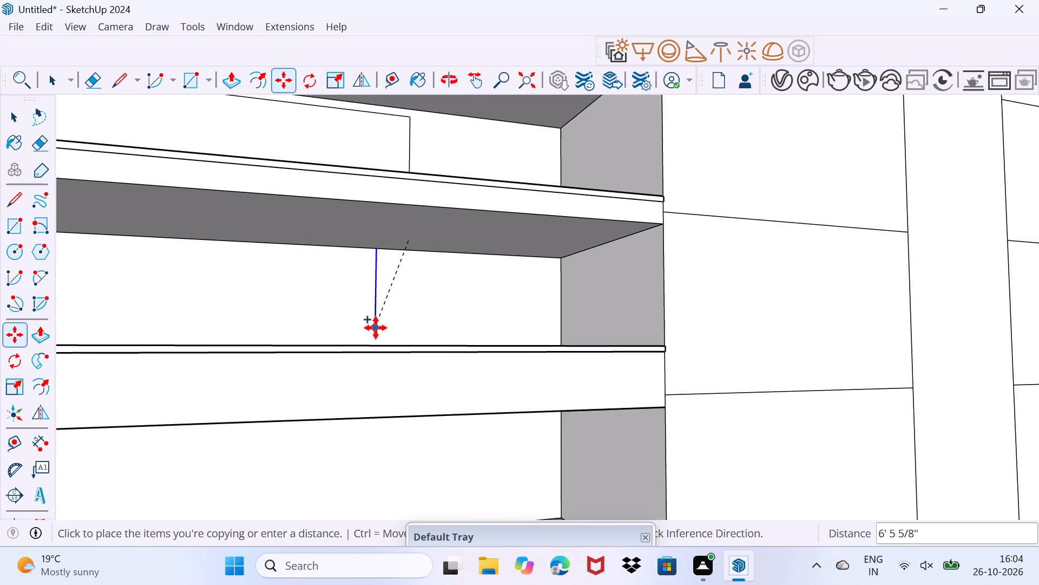
{"action": "scroll", "coordinate": [376, 328], "scroll_direction": "up", "scroll_amount": 2}
{"action": "middle_click_drag", "start_coordinate": [375, 328], "coordinate": [376, 388]}
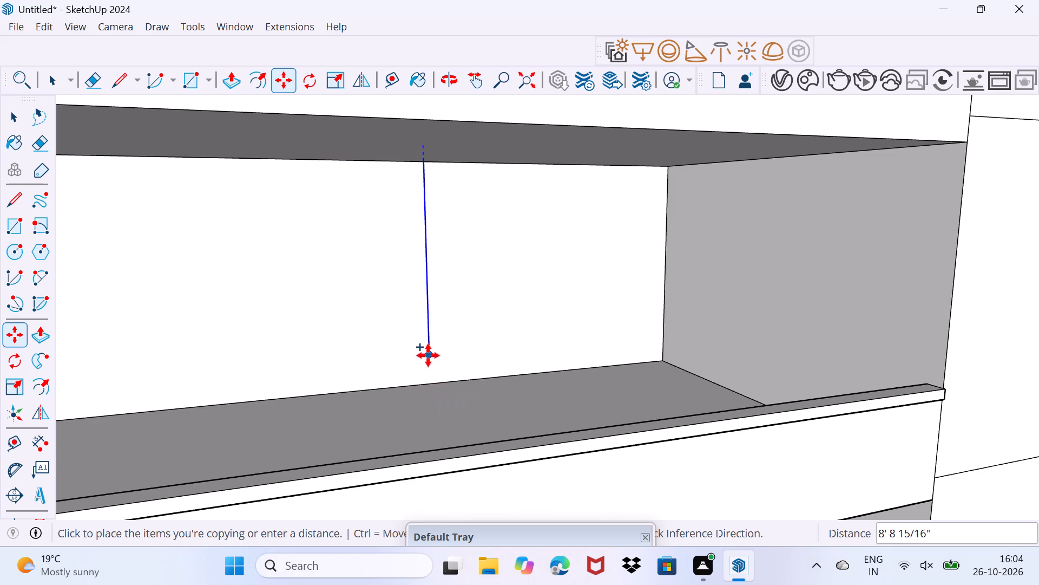
{"action": "left_click", "coordinate": [428, 384]}
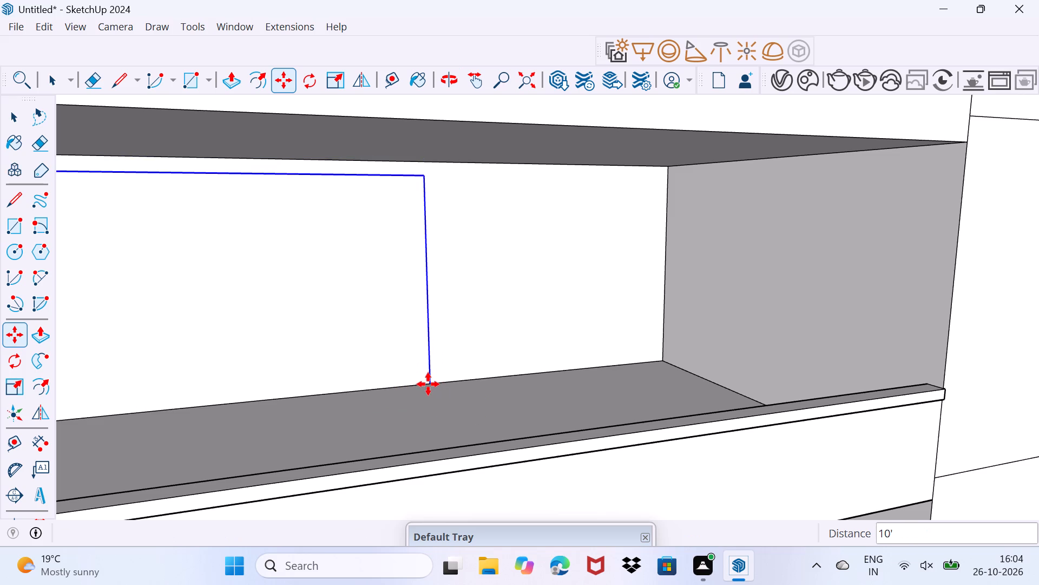
{"action": "left_click", "coordinate": [428, 384]}
{"action": "scroll", "coordinate": [444, 442], "scroll_direction": "down", "scroll_amount": 12}
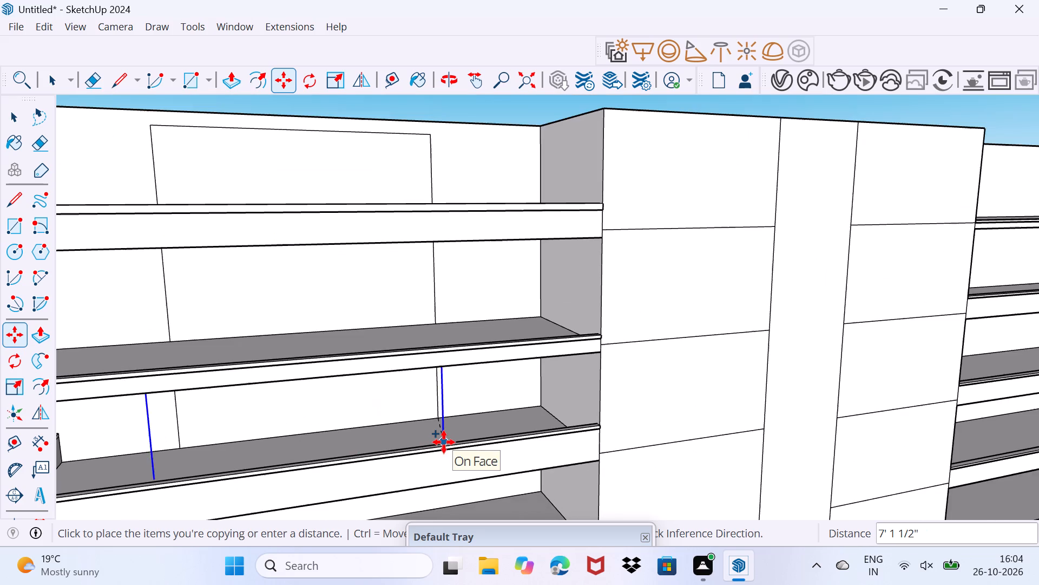
{"action": "middle_click_drag", "start_coordinate": [457, 473], "coordinate": [413, 317], "text": "shift"}
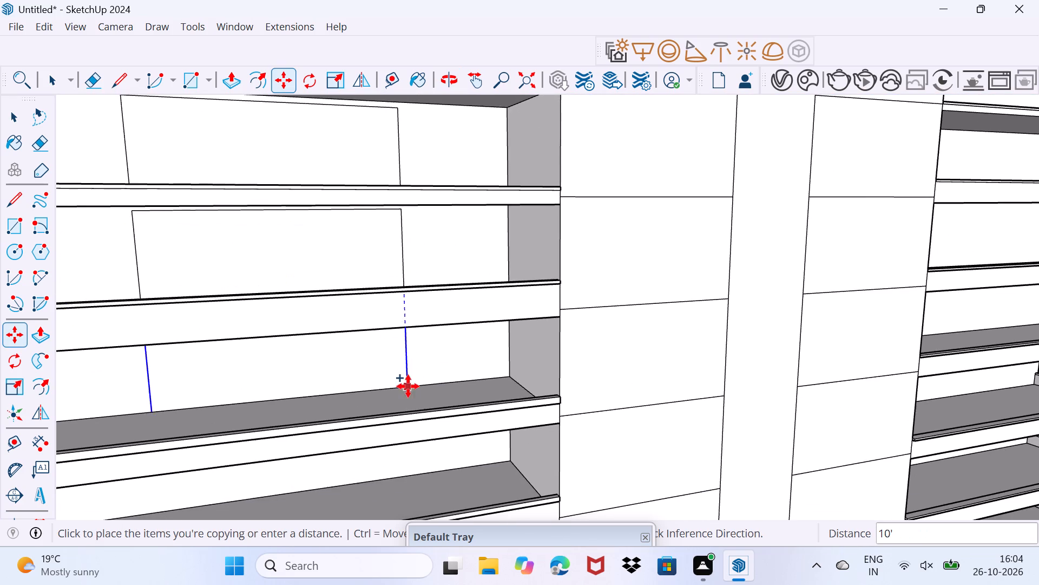
{"action": "scroll", "coordinate": [400, 386], "scroll_direction": "up", "scroll_amount": 9}
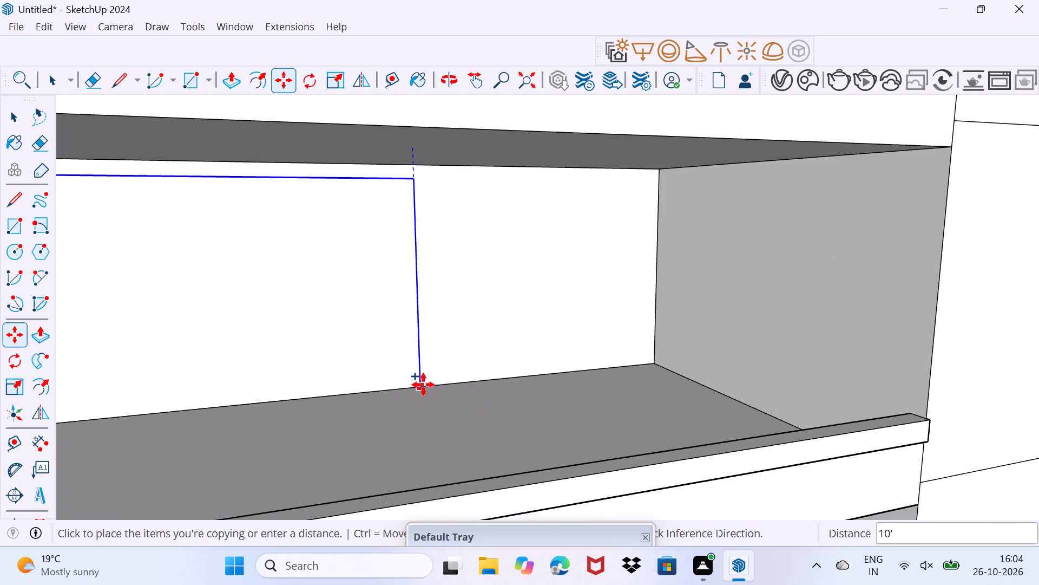
{"action": "left_click", "coordinate": [423, 385]}
Copy the rectangle outline down onto the fourth- and third-storey walls of the left bay, with its bottom edge on each slab.
{"action": "left_click", "coordinate": [425, 388]}
{"action": "scroll", "coordinate": [448, 444], "scroll_direction": "down", "scroll_amount": 8}
{"action": "middle_click_drag", "start_coordinate": [480, 498], "coordinate": [454, 407]}
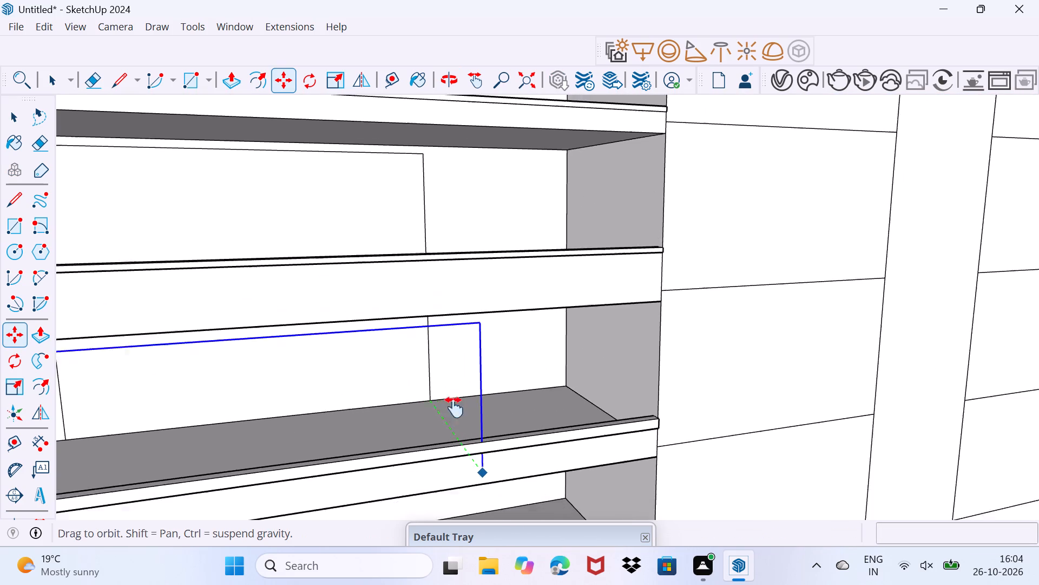
{"action": "middle_click_drag", "start_coordinate": [454, 407], "coordinate": [429, 302]}
{"action": "scroll", "coordinate": [395, 408], "scroll_direction": "up", "scroll_amount": 6}
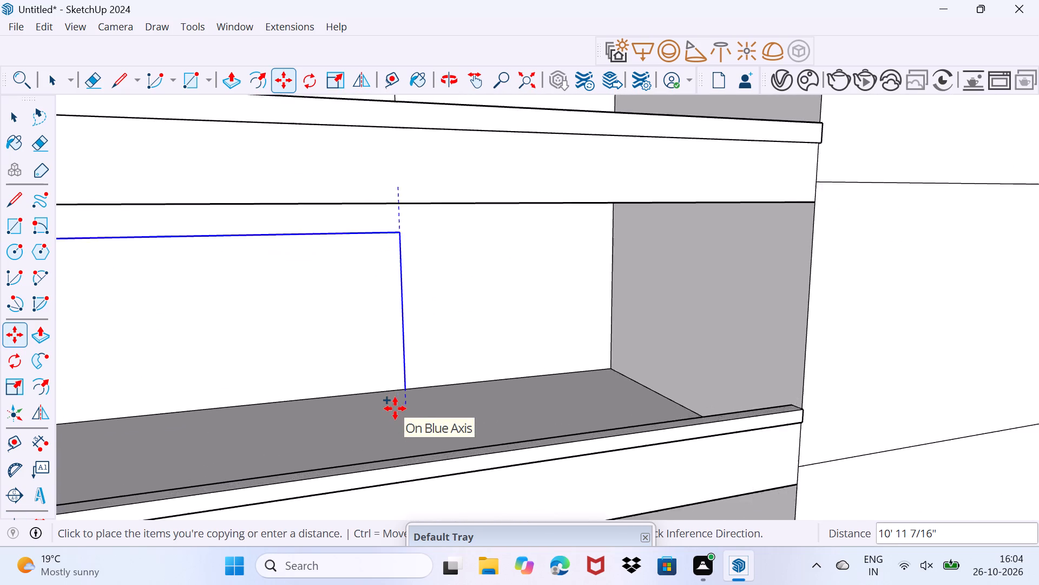
{"action": "scroll", "coordinate": [395, 408], "scroll_direction": "up", "scroll_amount": 2}
{"action": "left_click", "coordinate": [400, 381]}
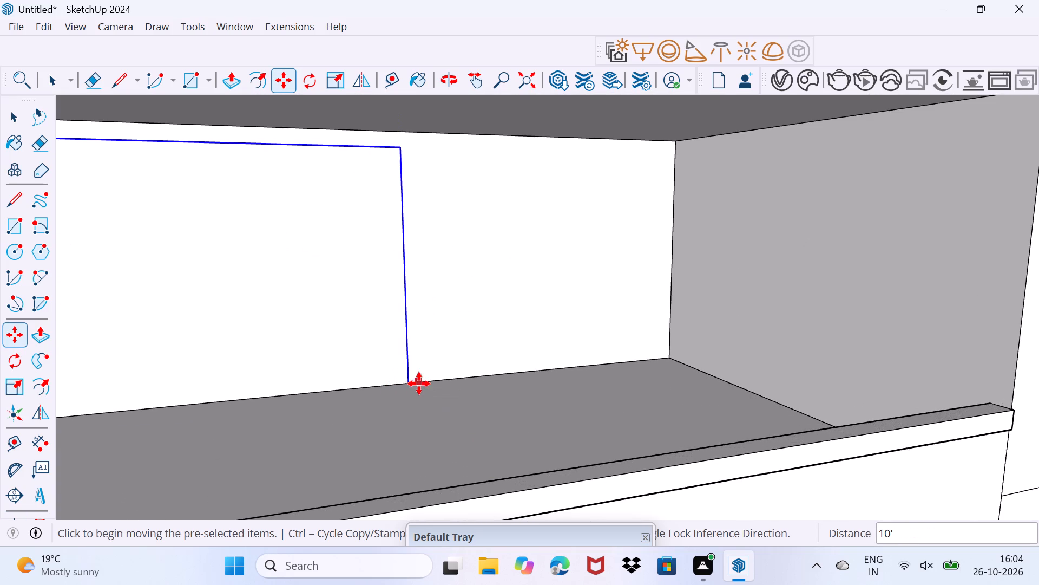
{"action": "left_click", "coordinate": [412, 385]}
{"action": "scroll", "coordinate": [421, 432], "scroll_direction": "down", "scroll_amount": 8}
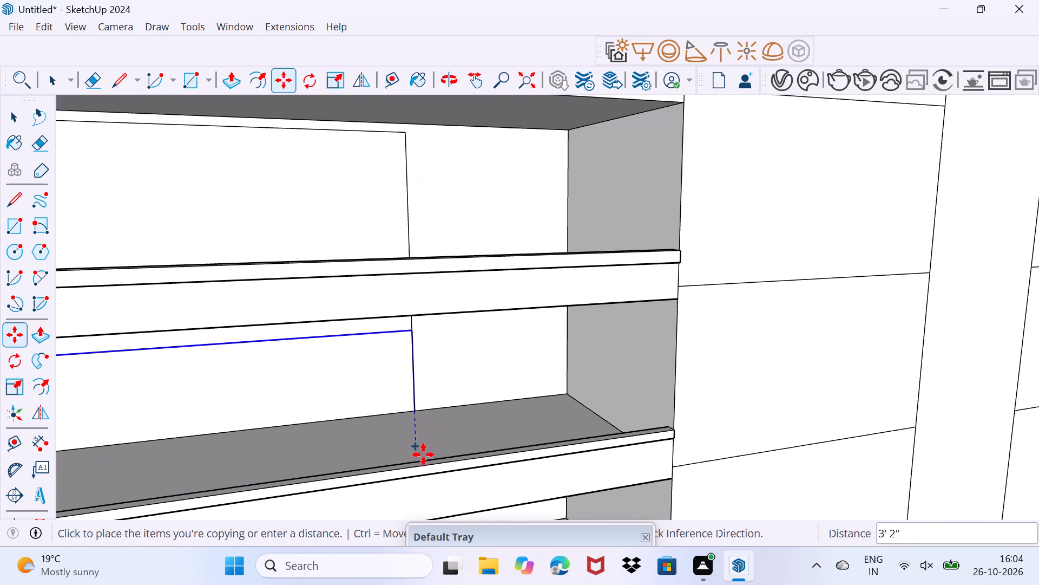
{"action": "middle_click_drag", "start_coordinate": [443, 486], "coordinate": [392, 264]}
{"action": "scroll", "coordinate": [397, 400], "scroll_direction": "up", "scroll_amount": 3}
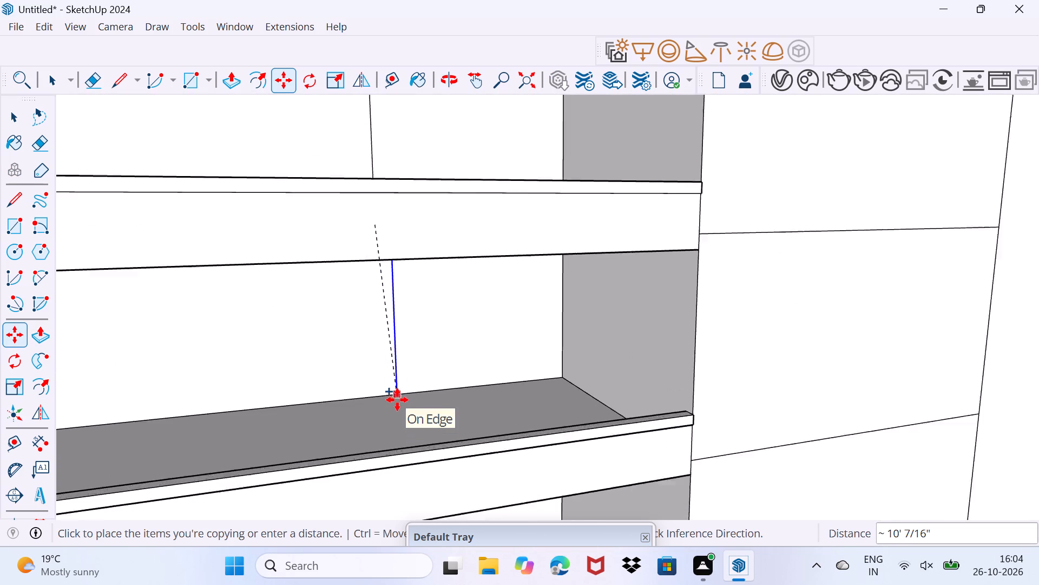
{"action": "scroll", "coordinate": [397, 400], "scroll_direction": "up", "scroll_amount": 7}
{"action": "scroll", "coordinate": [373, 380], "scroll_direction": "down", "scroll_amount": 4}
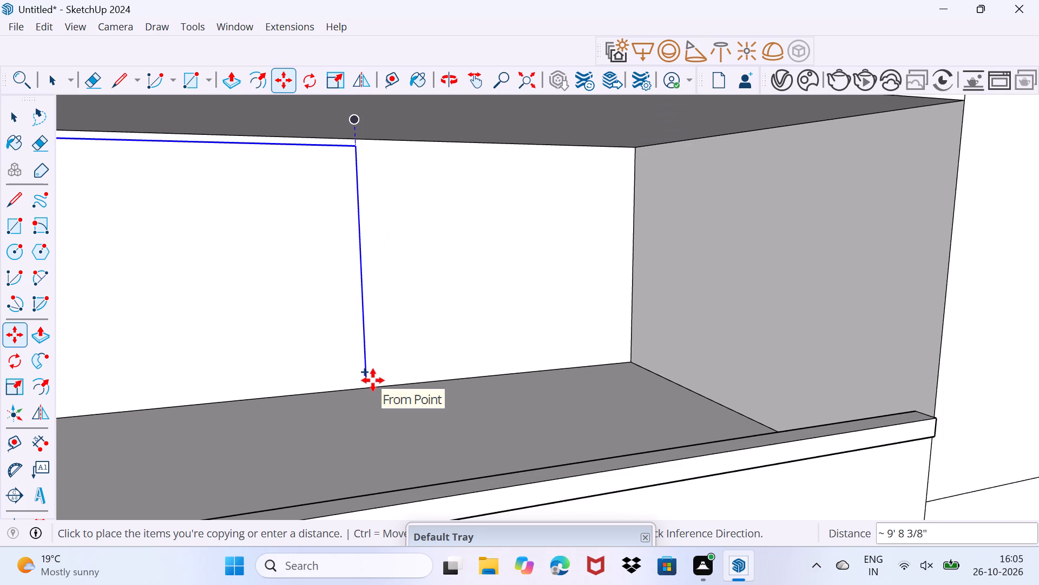
{"action": "left_click", "coordinate": [376, 388]}
Copy the rectangle outline 10' down onto the second-storey wall of the left bay.
{"action": "left_click", "coordinate": [365, 391]}
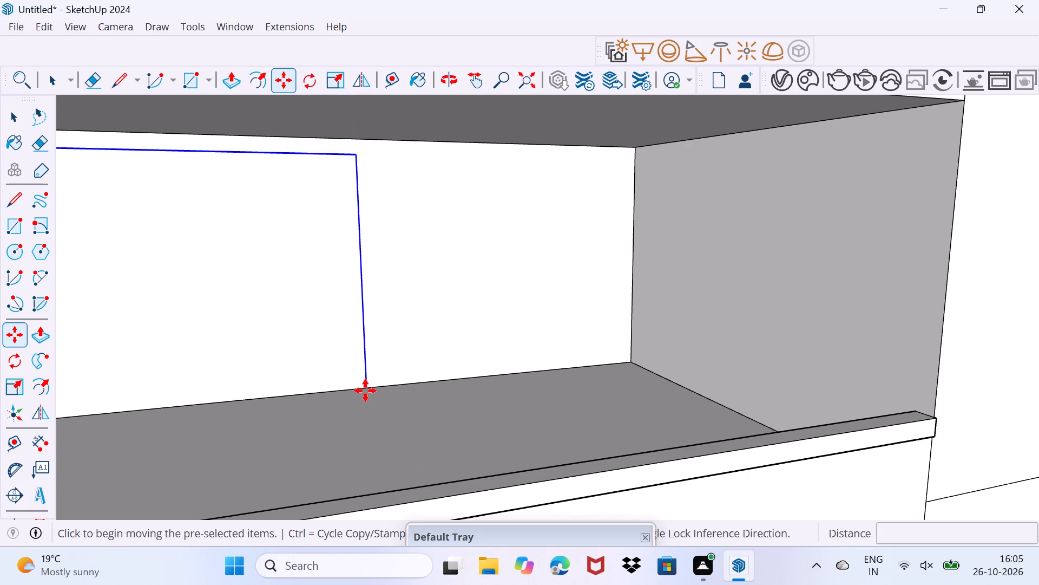
{"action": "scroll", "coordinate": [372, 427], "scroll_direction": "down", "scroll_amount": 13}
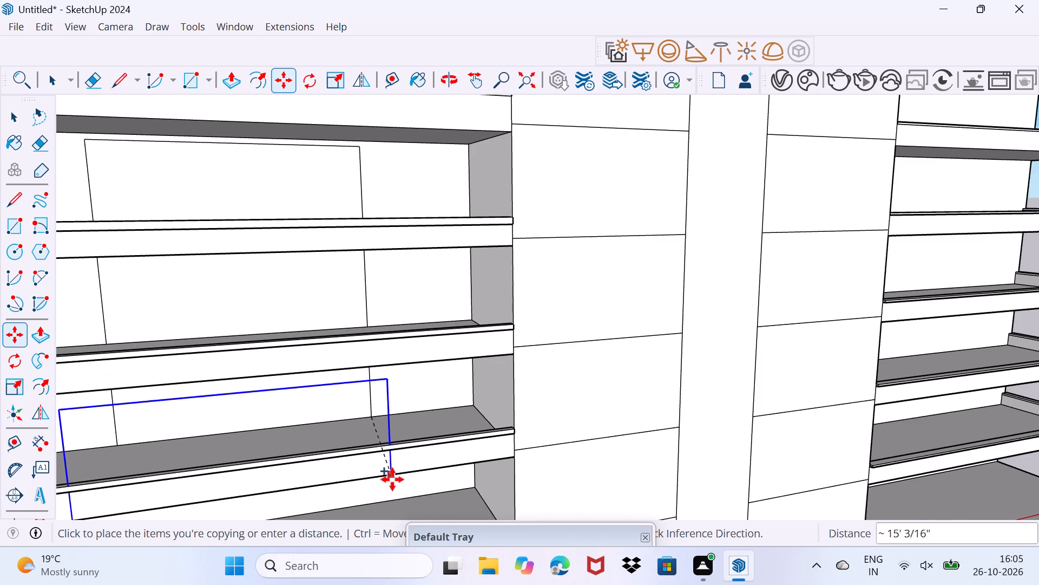
{"action": "middle_click_drag", "start_coordinate": [392, 479], "coordinate": [373, 304], "text": "shift"}
{"action": "scroll", "coordinate": [344, 339], "scroll_direction": "up", "scroll_amount": 10}
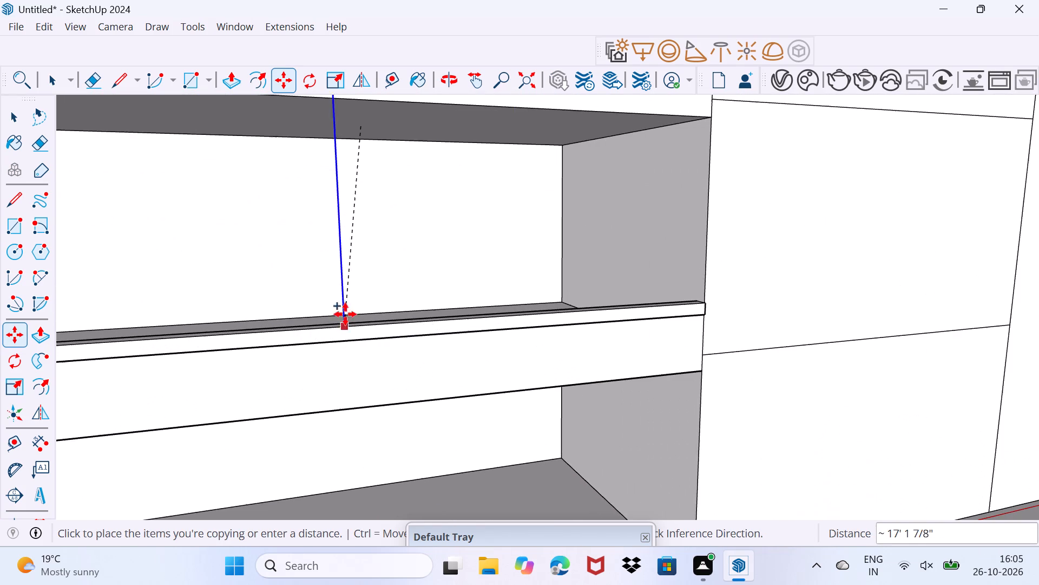
{"action": "left_click", "coordinate": [374, 311]}
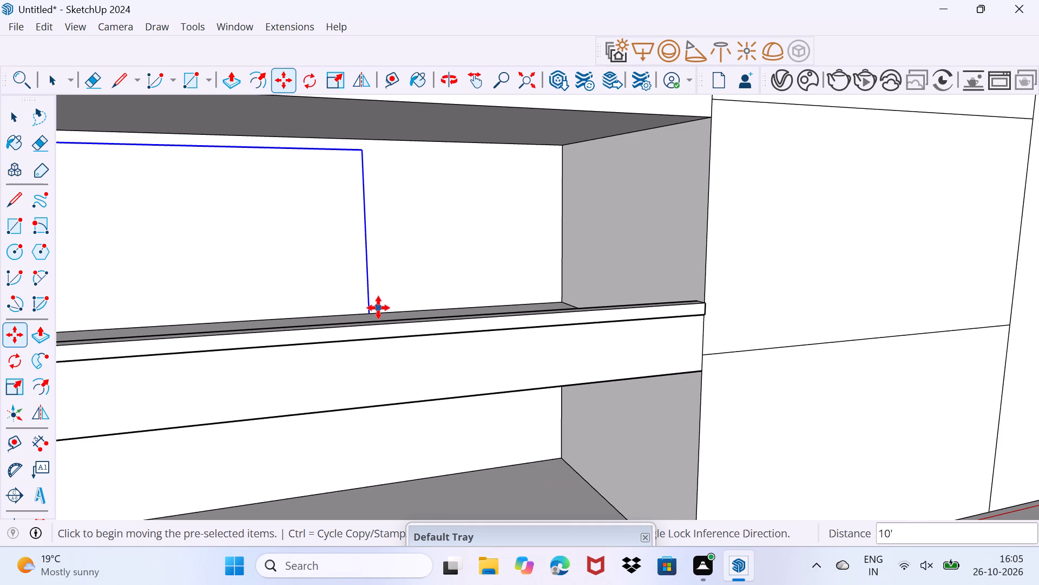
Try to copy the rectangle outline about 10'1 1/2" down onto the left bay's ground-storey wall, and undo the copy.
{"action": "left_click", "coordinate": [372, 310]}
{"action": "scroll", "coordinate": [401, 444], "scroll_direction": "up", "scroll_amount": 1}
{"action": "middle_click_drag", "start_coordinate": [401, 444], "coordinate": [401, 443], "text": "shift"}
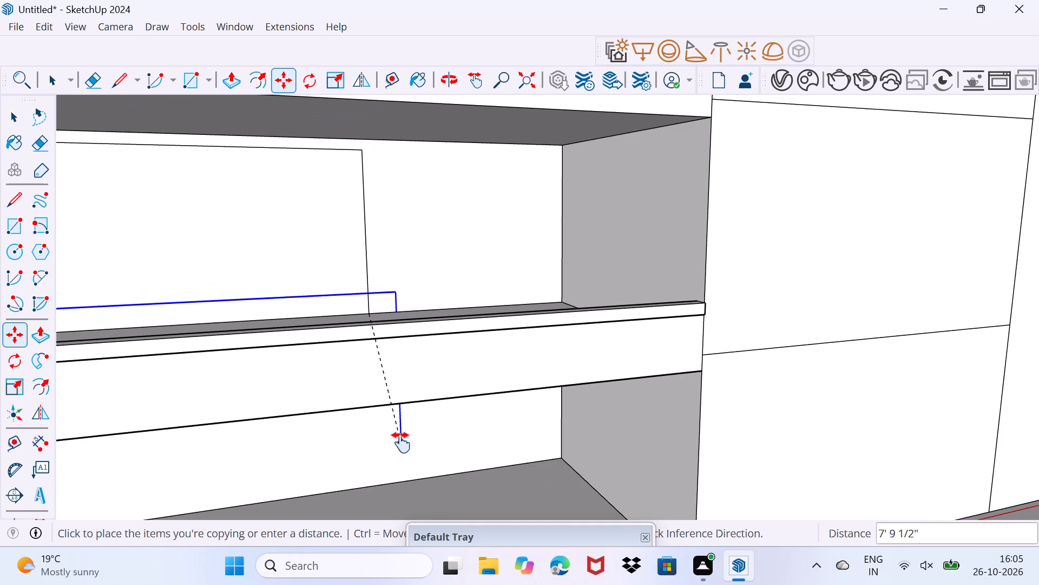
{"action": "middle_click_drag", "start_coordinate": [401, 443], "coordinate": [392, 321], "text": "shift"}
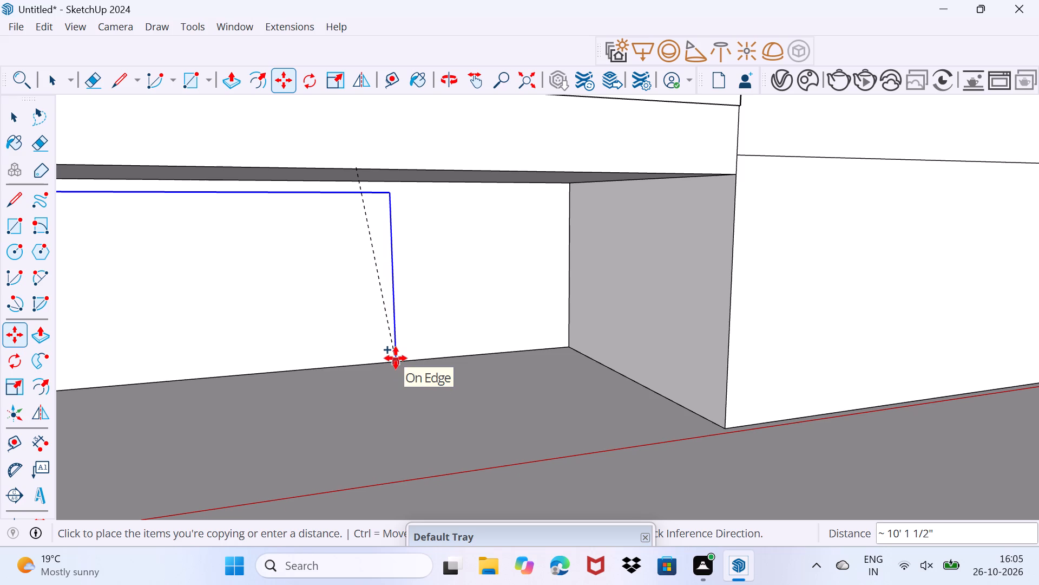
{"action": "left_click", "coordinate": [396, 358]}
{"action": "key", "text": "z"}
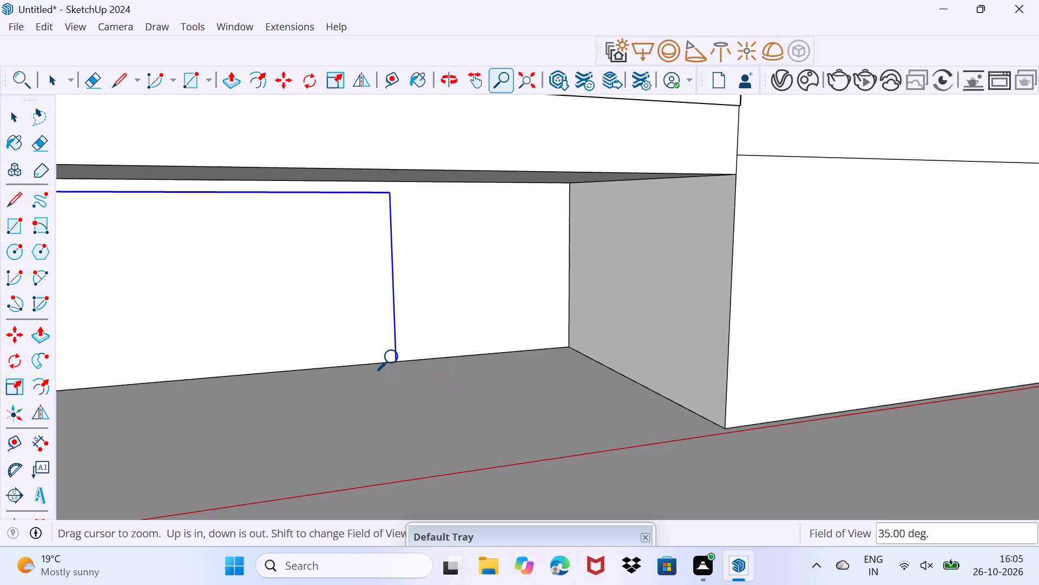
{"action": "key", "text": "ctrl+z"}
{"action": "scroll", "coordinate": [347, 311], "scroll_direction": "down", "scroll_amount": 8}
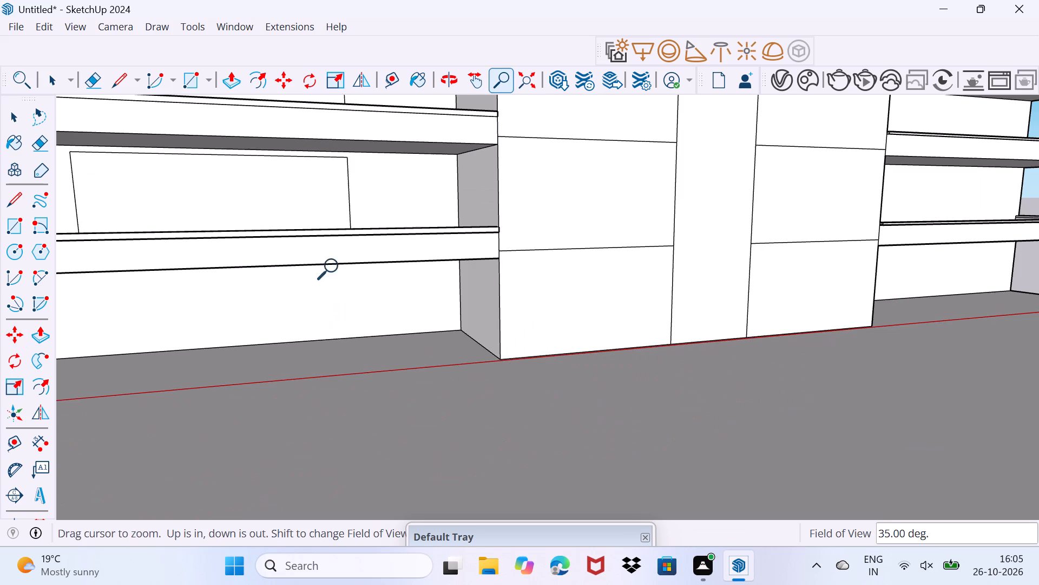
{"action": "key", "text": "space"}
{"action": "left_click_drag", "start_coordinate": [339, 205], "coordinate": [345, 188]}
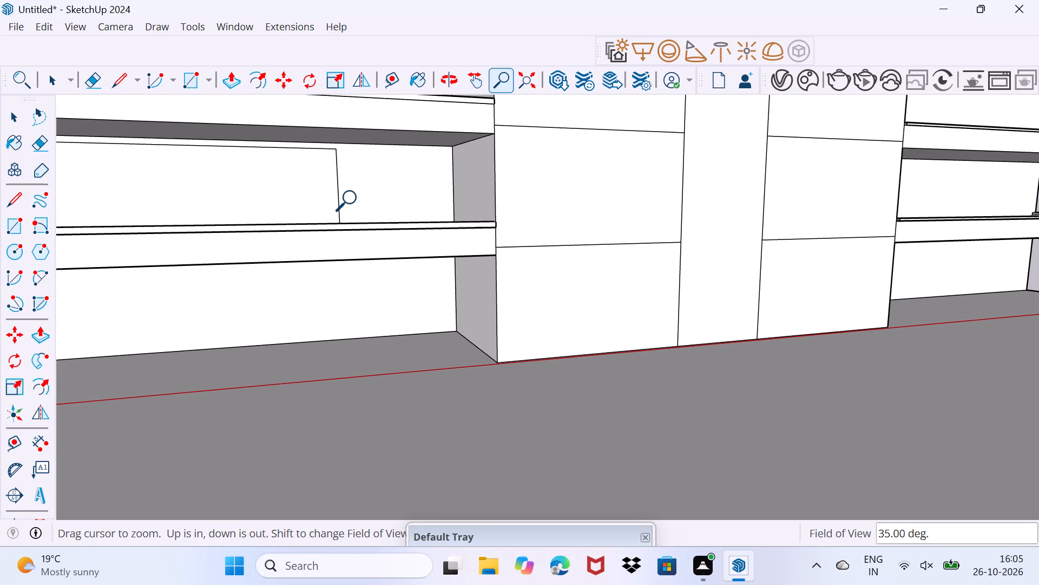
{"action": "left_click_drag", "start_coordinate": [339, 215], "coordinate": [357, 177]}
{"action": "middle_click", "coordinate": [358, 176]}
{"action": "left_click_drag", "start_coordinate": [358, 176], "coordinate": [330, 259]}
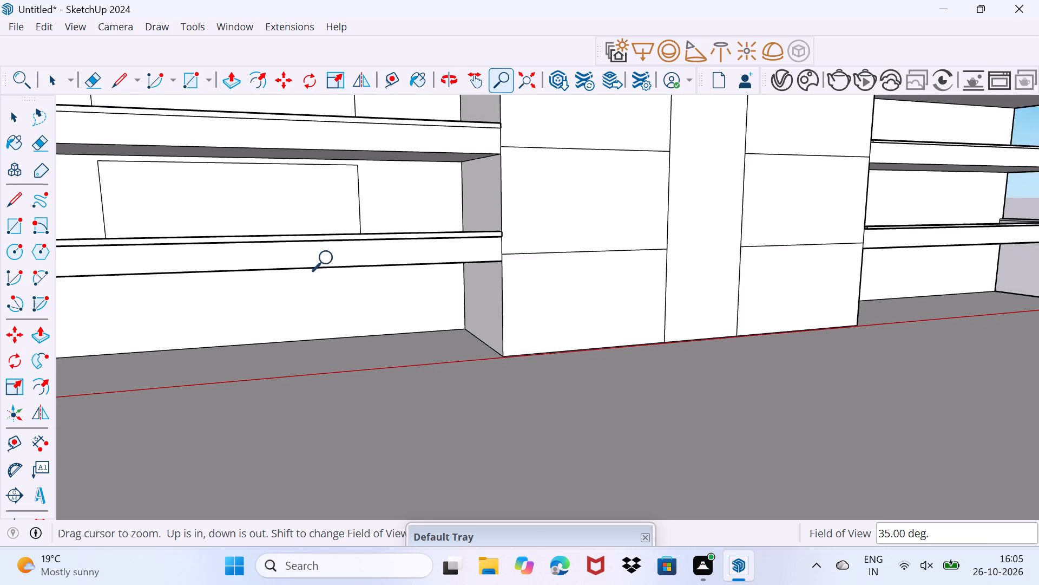
Copy the second-storey rectangle outline 10' down onto the left bay's ground-storey wall, with its bottom edge at floor level.
{"action": "left_click_drag", "start_coordinate": [330, 259], "coordinate": [327, 271]}
{"action": "key", "text": "Escape"}
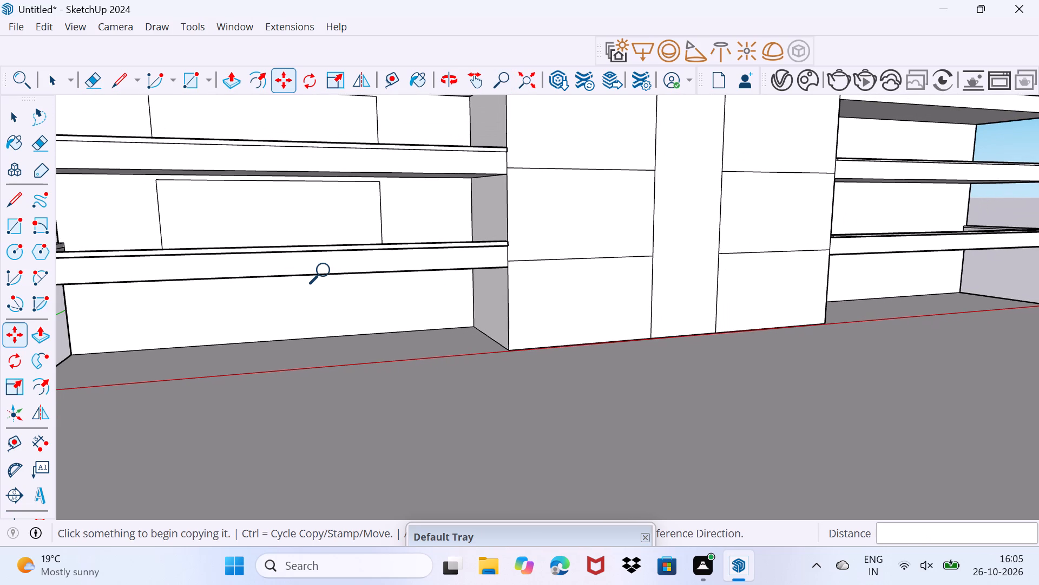
{"action": "key", "text": "space"}
{"action": "scroll", "coordinate": [281, 201], "scroll_direction": "up", "scroll_amount": 2}
{"action": "middle_click_drag", "start_coordinate": [221, 252], "coordinate": [227, 275]}
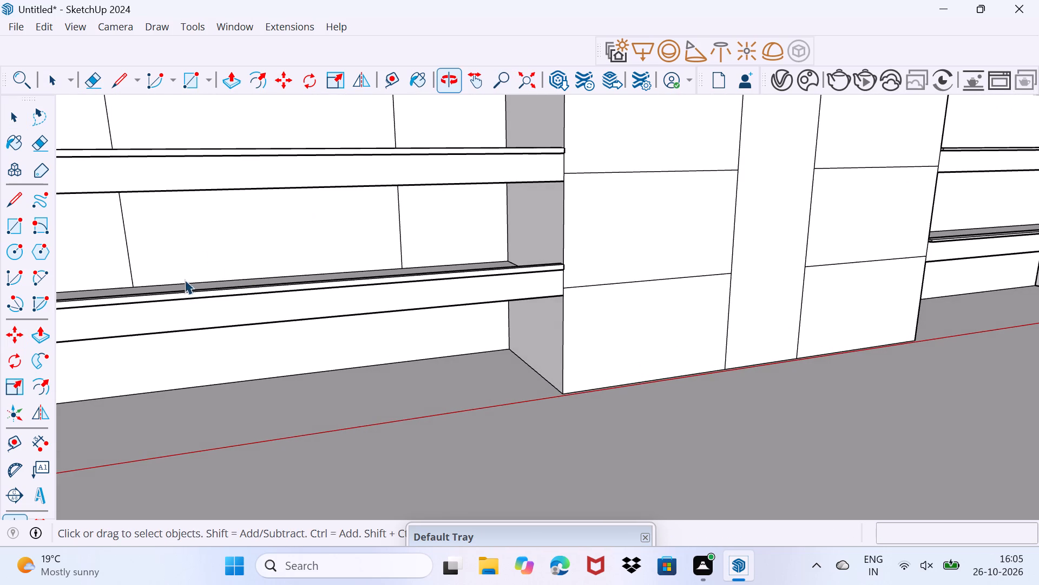
{"action": "left_click", "coordinate": [127, 252]}
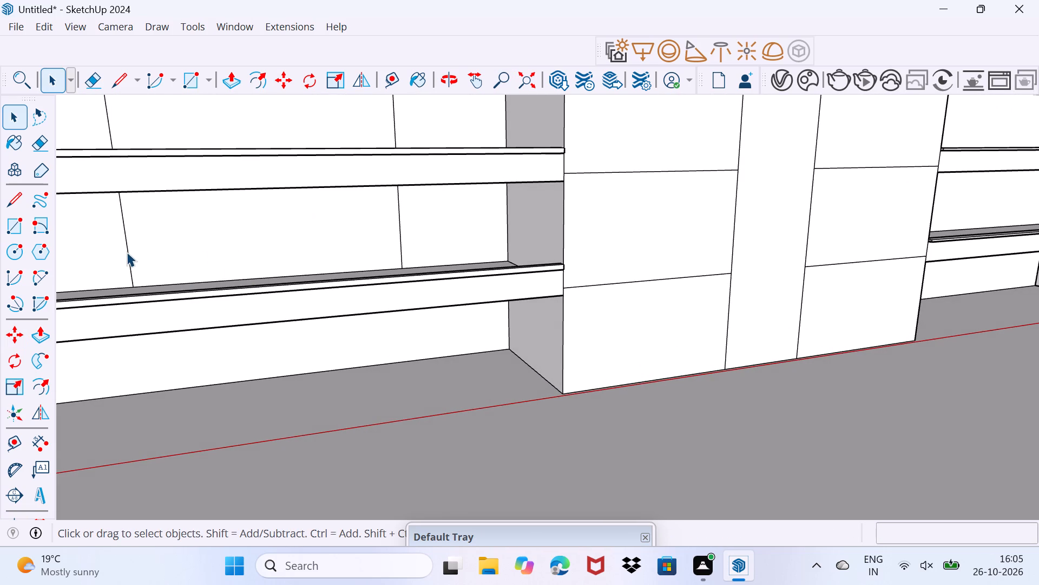
{"action": "middle_click_drag", "start_coordinate": [147, 245], "coordinate": [140, 213]}
{"action": "left_click", "coordinate": [198, 171], "text": "ctrl"}
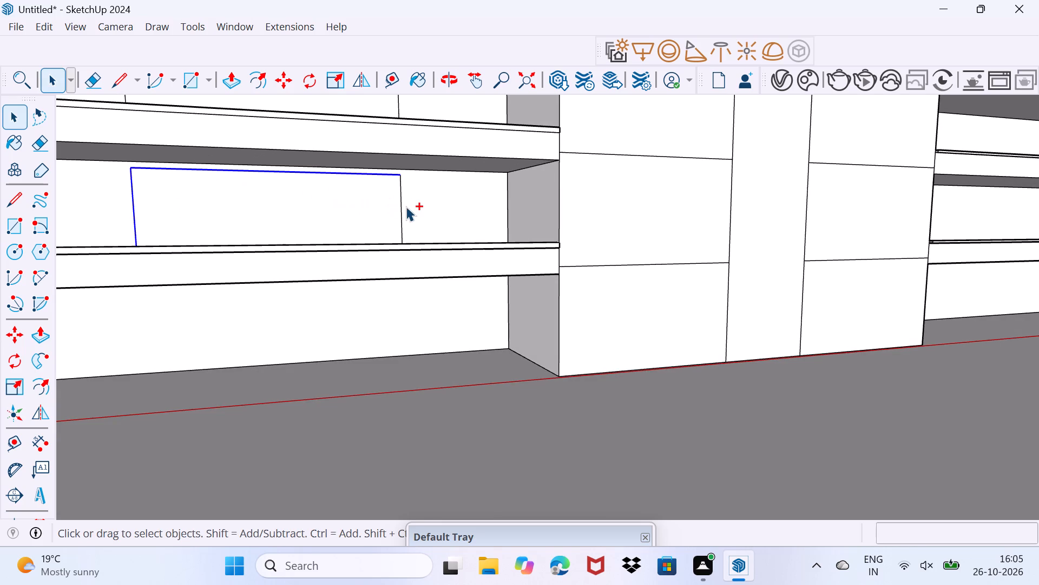
{"action": "left_click", "coordinate": [401, 206], "text": "ctrl"}
{"action": "middle_click_drag", "start_coordinate": [374, 231], "coordinate": [369, 336], "text": "ctrl"}
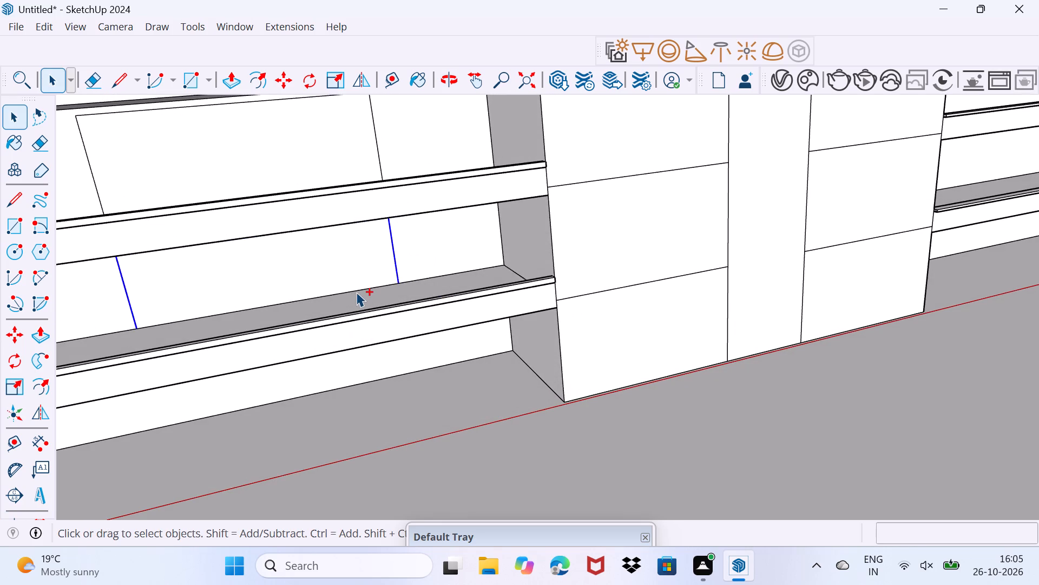
{"action": "left_click", "coordinate": [356, 290], "text": "ctrl"}
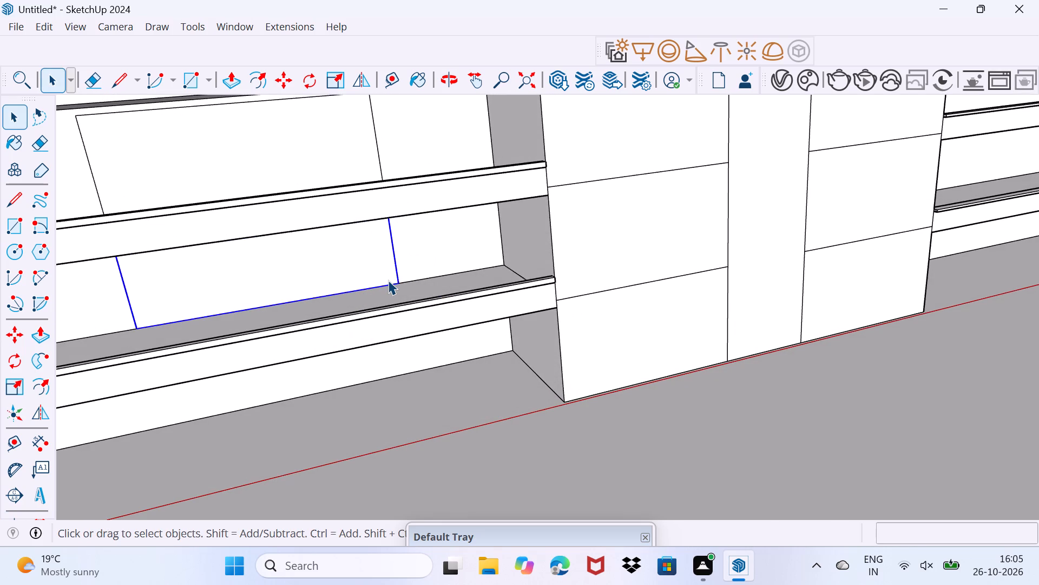
{"action": "key", "text": "m"}
{"action": "left_click", "coordinate": [397, 280]}
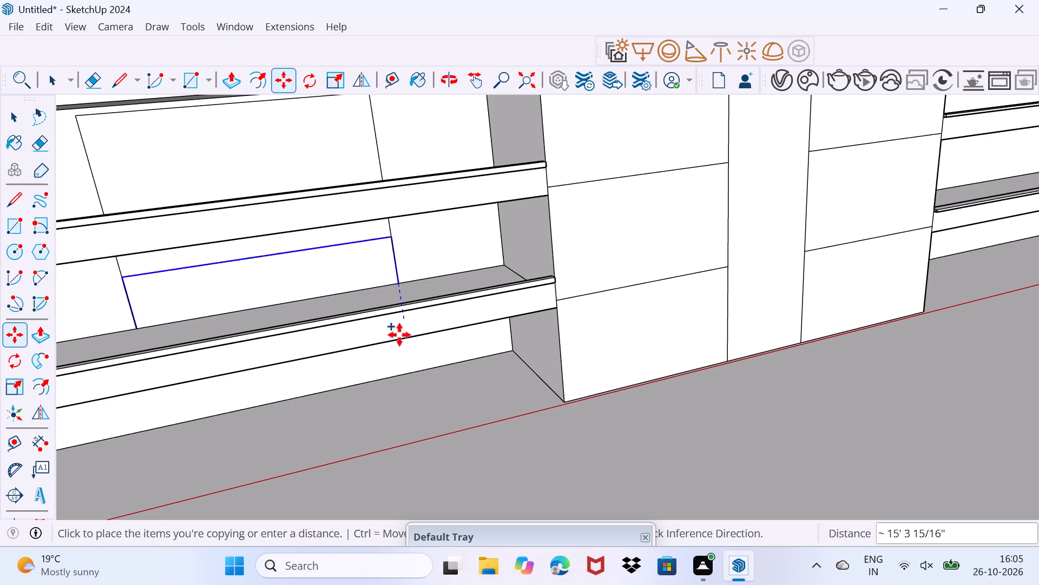
{"action": "middle_click_drag", "start_coordinate": [408, 386], "coordinate": [403, 347]}
{"action": "scroll", "coordinate": [404, 355], "scroll_direction": "up", "scroll_amount": 10}
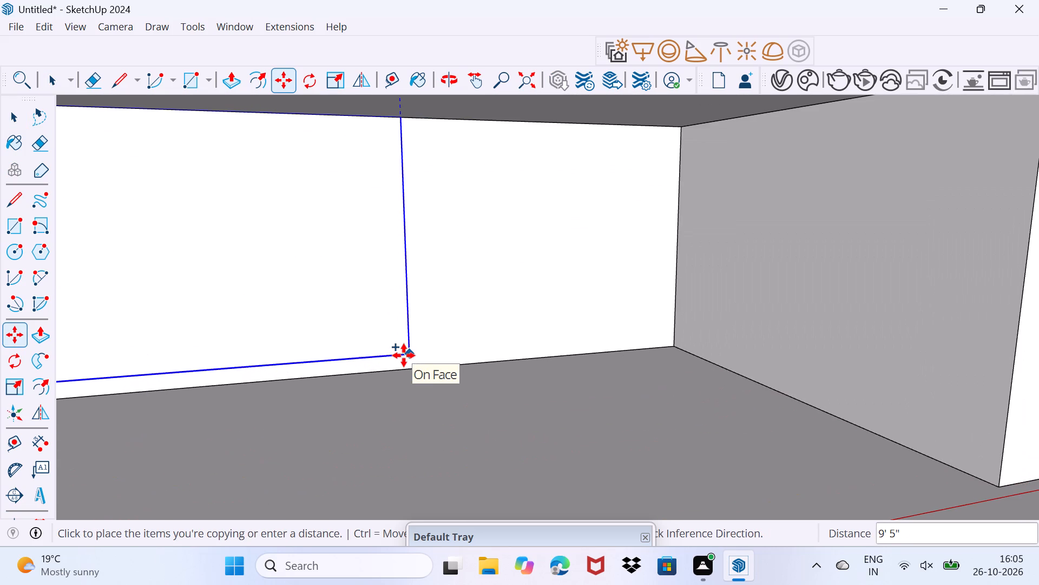
{"action": "left_click", "coordinate": [404, 373]}
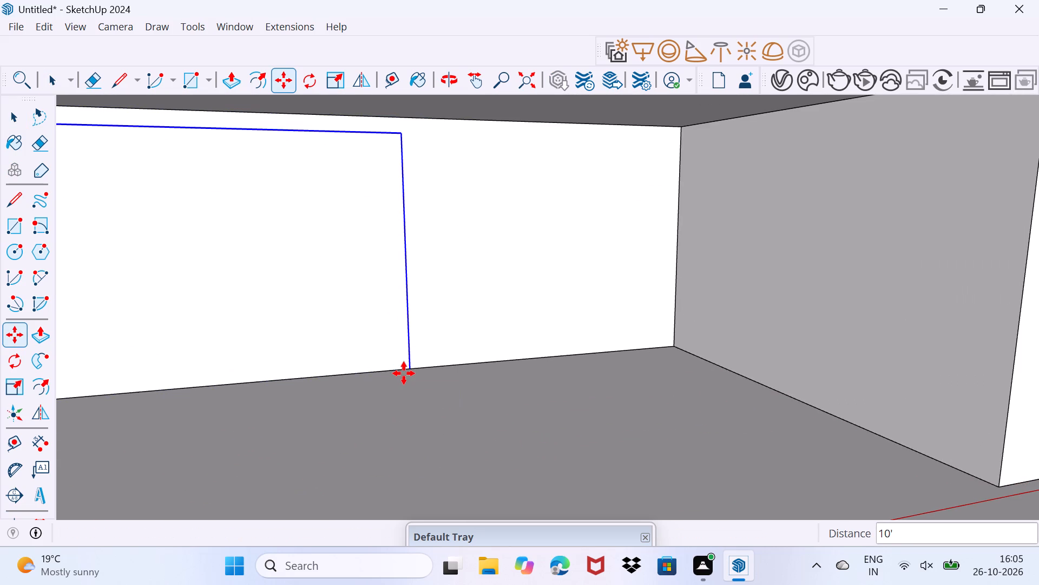
{"action": "key", "text": "space"}
{"action": "left_click_drag", "start_coordinate": [391, 376], "coordinate": [411, 321]}
Push the rectangle on the left bay's ground-storey wall 3' inward with Push/Pull.
{"action": "scroll", "coordinate": [396, 304], "scroll_direction": "down", "scroll_amount": 10}
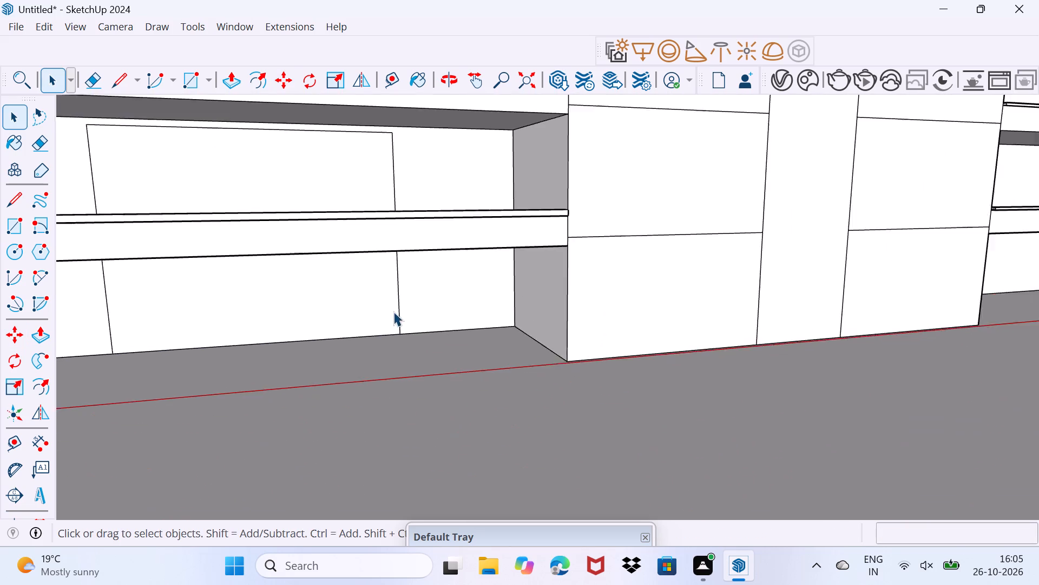
{"action": "scroll", "coordinate": [393, 311], "scroll_direction": "down", "scroll_amount": 4}
{"action": "middle_click_drag", "start_coordinate": [394, 312], "coordinate": [405, 318]}
{"action": "scroll", "coordinate": [405, 318], "scroll_direction": "down", "scroll_amount": 1}
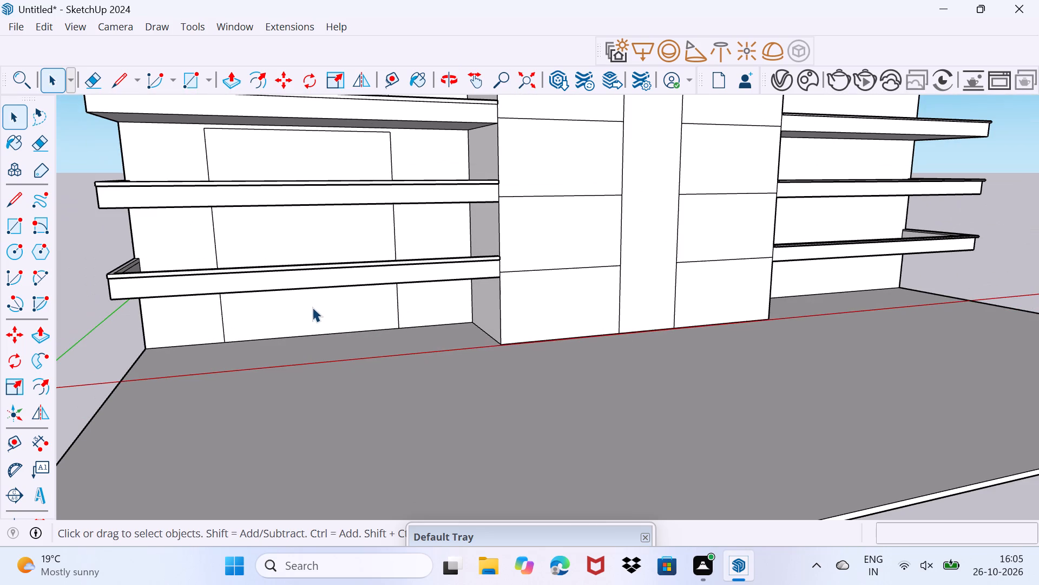
{"action": "left_click", "coordinate": [315, 309]}
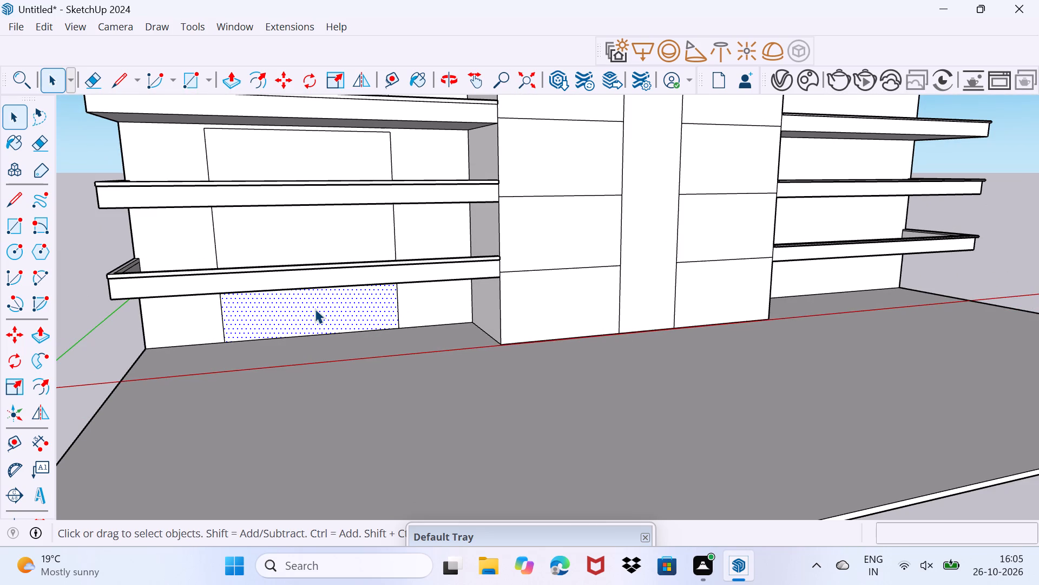
{"action": "key", "text": "p"}
{"action": "left_click", "coordinate": [315, 309]}
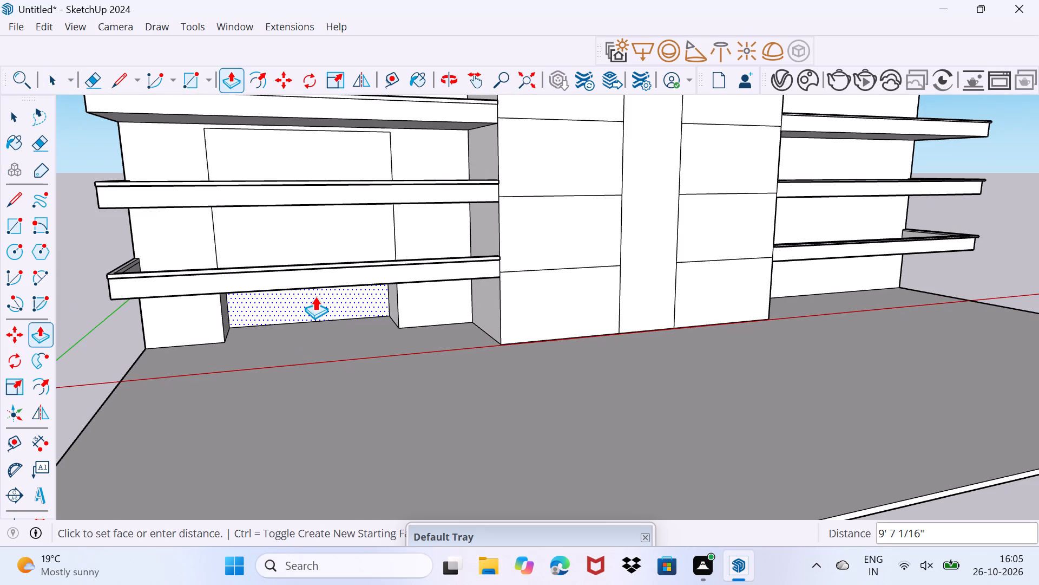
{"action": "key", "text": "3"}
{"action": "key", "text": "apostrophe"}
{"action": "key", "text": "Return"}
Repeat the 3' inward push on the wall rectangles of the left bay's second to eighth storeys.
{"action": "left_click", "coordinate": [274, 228]}
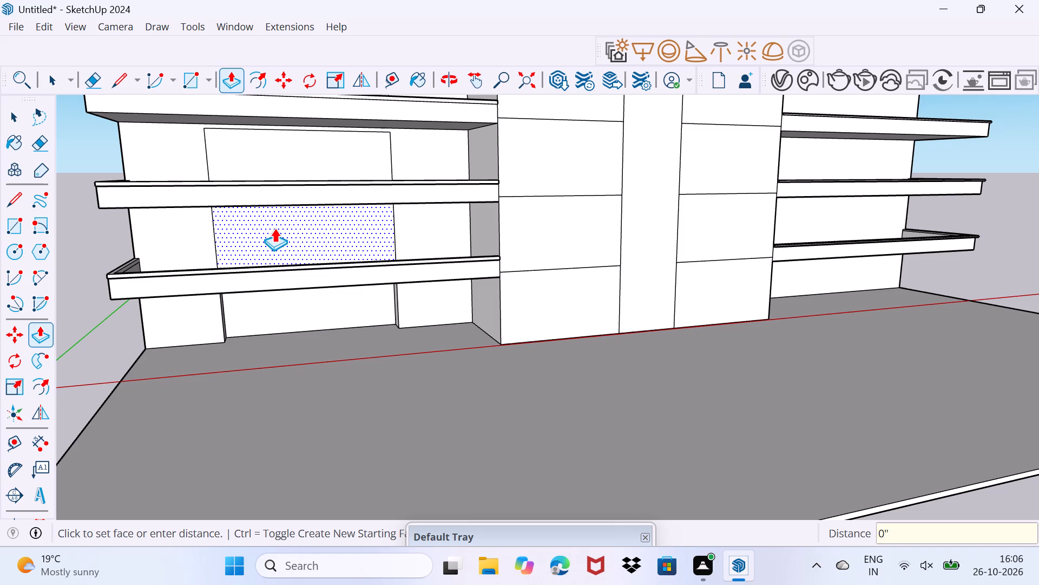
{"action": "left_click", "coordinate": [274, 228]}
{"action": "double_click", "coordinate": [291, 146]}
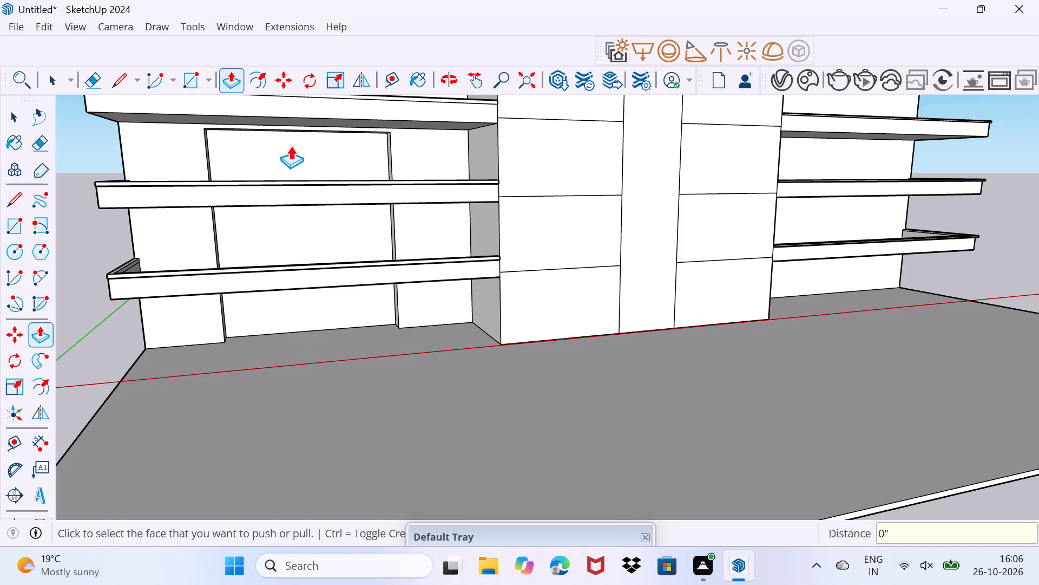
{"action": "middle_click_drag", "start_coordinate": [291, 146], "coordinate": [328, 371]}
{"action": "double_click", "coordinate": [325, 330]}
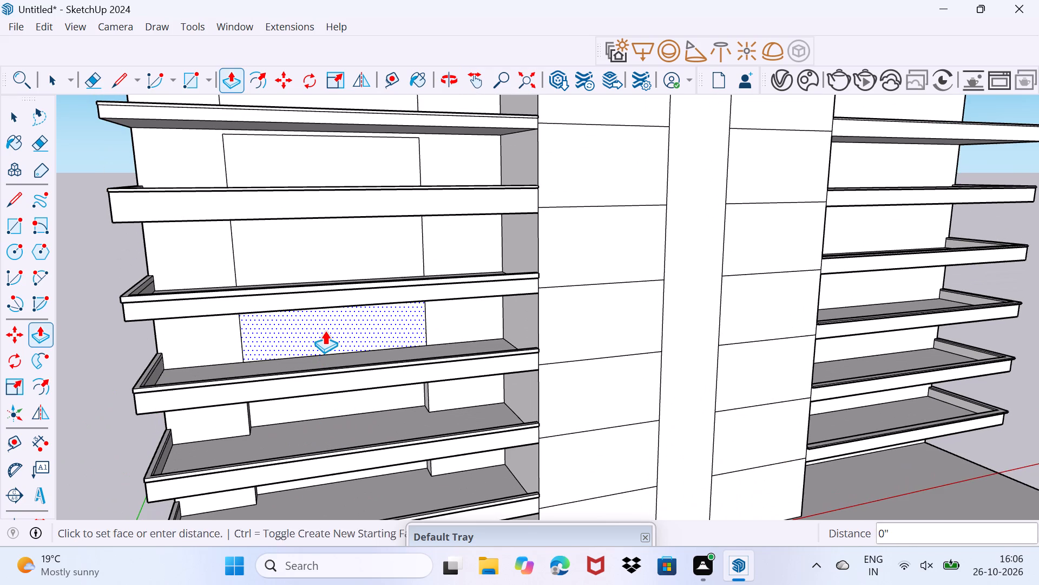
{"action": "double_click", "coordinate": [330, 238]}
{"action": "double_click", "coordinate": [306, 146]}
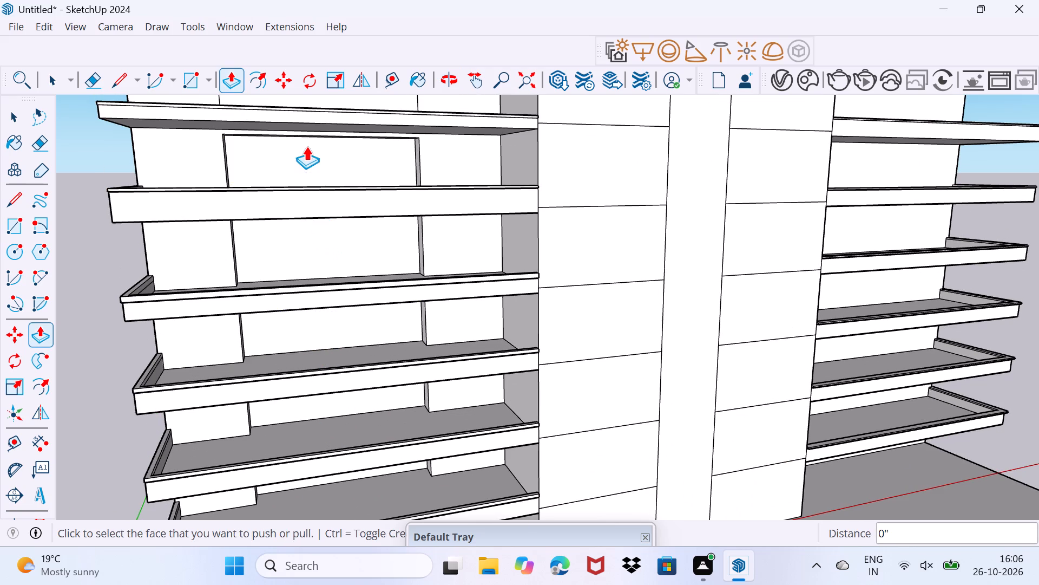
{"action": "middle_click_drag", "start_coordinate": [306, 146], "coordinate": [326, 367], "text": "shift"}
{"action": "double_click", "coordinate": [320, 338]}
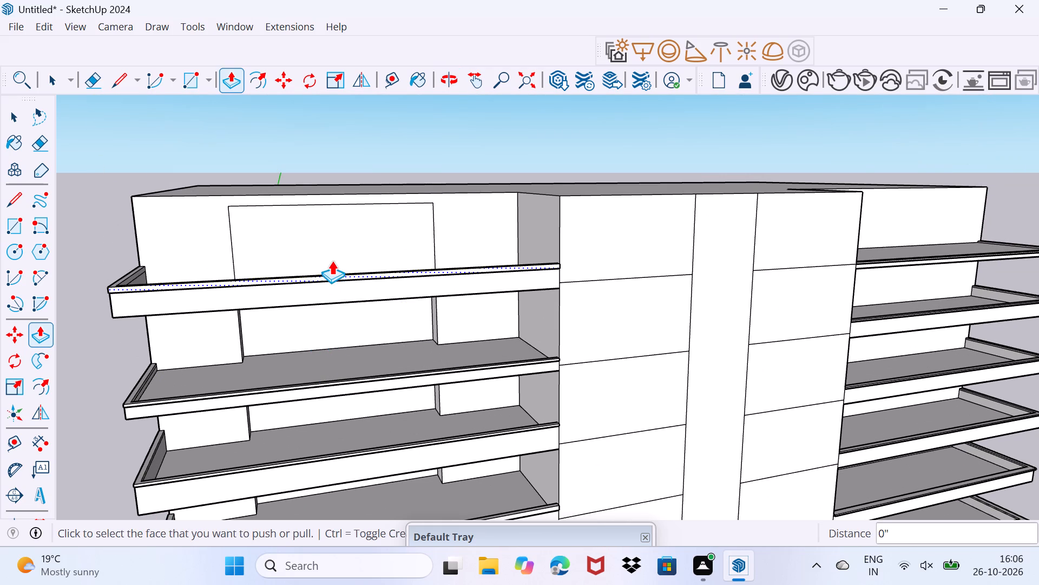
{"action": "double_click", "coordinate": [332, 250]}
{"action": "key", "text": "space"}
Copy the back-face outline of the left bay's eighth-storey recess about 88'11 3/8" across onto the right bay's eighth-storey wall, at floor level.
{"action": "scroll", "coordinate": [332, 250], "scroll_direction": "down", "scroll_amount": 3}
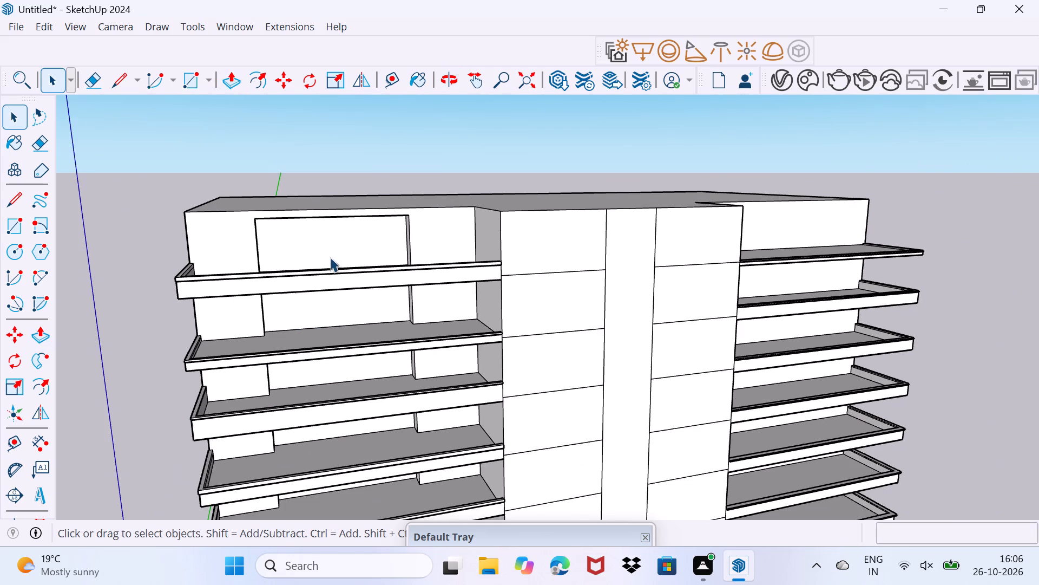
{"action": "middle_click_drag", "start_coordinate": [366, 282], "coordinate": [360, 274]}
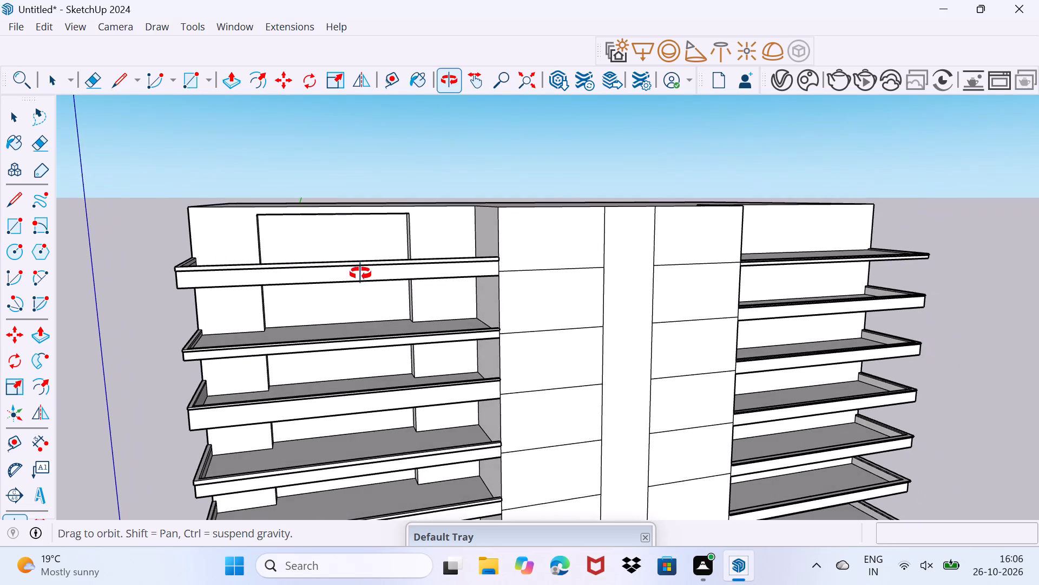
{"action": "middle_click_drag", "start_coordinate": [360, 274], "coordinate": [360, 275]}
{"action": "left_click", "coordinate": [411, 245]}
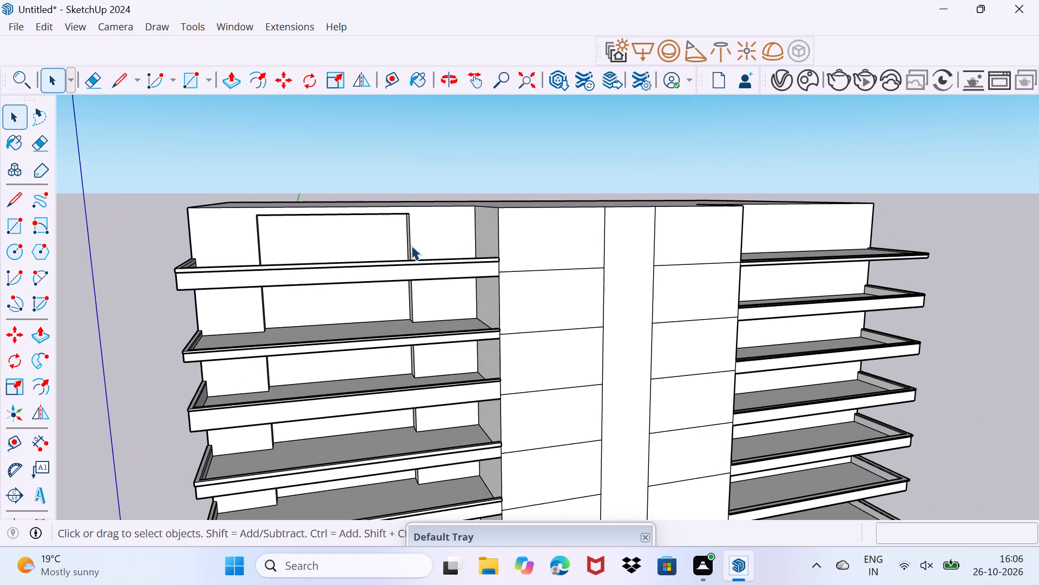
{"action": "scroll", "coordinate": [375, 255], "scroll_direction": "up", "scroll_amount": 1, "text": "shift"}
{"action": "middle_click_drag", "start_coordinate": [371, 261], "coordinate": [385, 336], "text": "shift"}
{"action": "scroll", "coordinate": [356, 340], "scroll_direction": "up", "scroll_amount": 3, "text": "shift"}
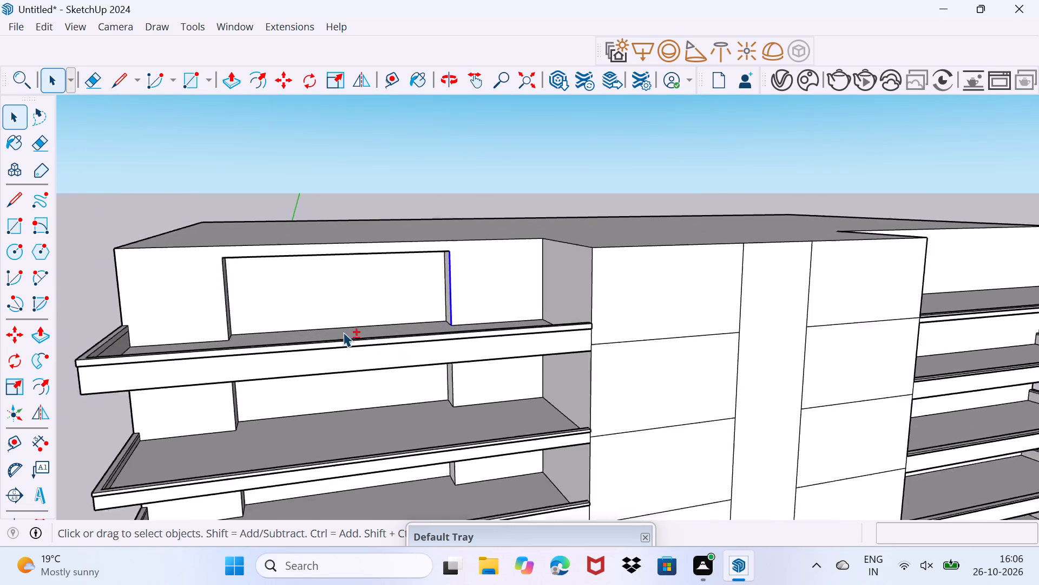
{"action": "scroll", "coordinate": [343, 332], "scroll_direction": "up", "scroll_amount": 6, "text": "shift"}
{"action": "left_click_drag", "start_coordinate": [292, 329], "coordinate": [315, 310], "text": "shift"}
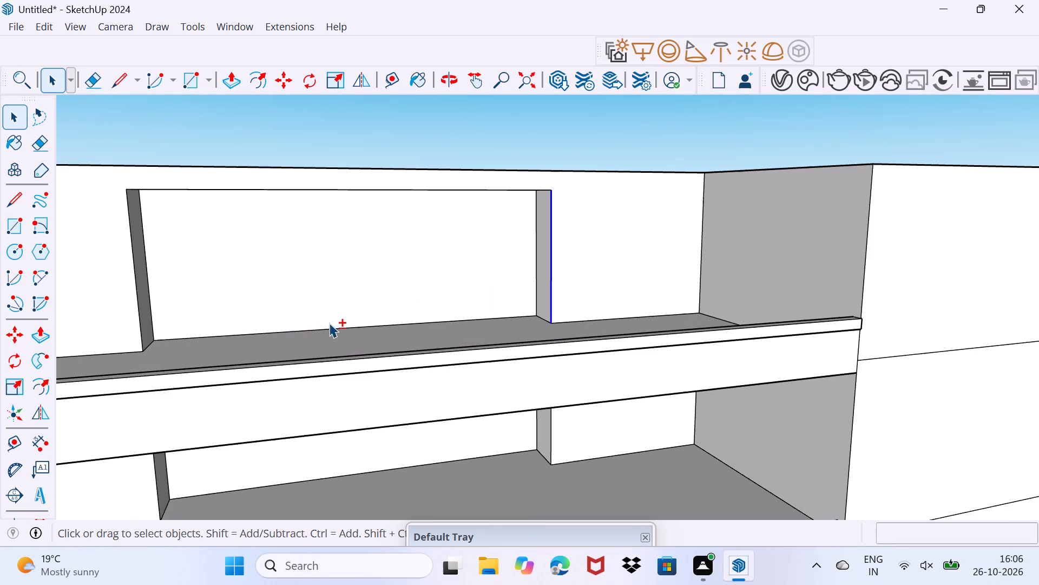
{"action": "left_click", "coordinate": [333, 329], "text": "shift"}
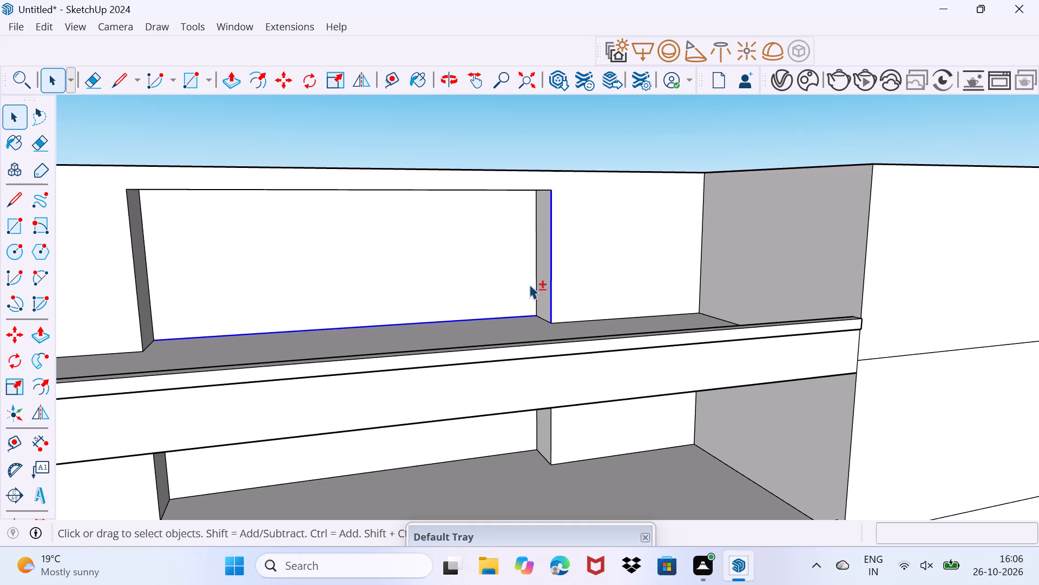
{"action": "left_click_drag", "start_coordinate": [574, 290], "coordinate": [640, 196]}
{"action": "left_click", "coordinate": [517, 317], "text": "shift"}
{"action": "left_click", "coordinate": [538, 294], "text": "shift"}
{"action": "middle_click_drag", "start_coordinate": [477, 238], "coordinate": [492, 197], "text": "shift"}
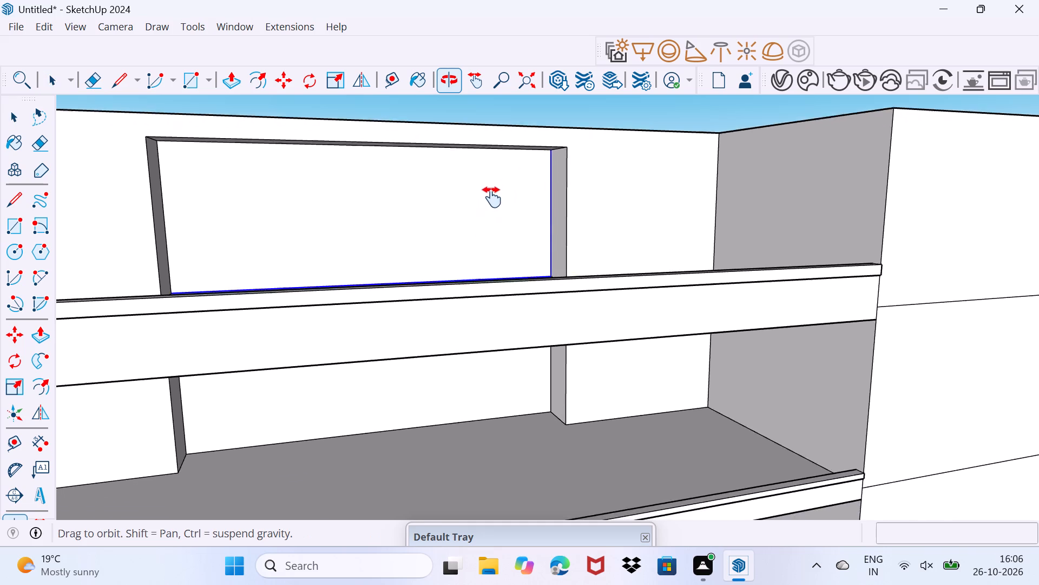
{"action": "middle_click_drag", "start_coordinate": [492, 197], "coordinate": [478, 212], "text": "shift"}
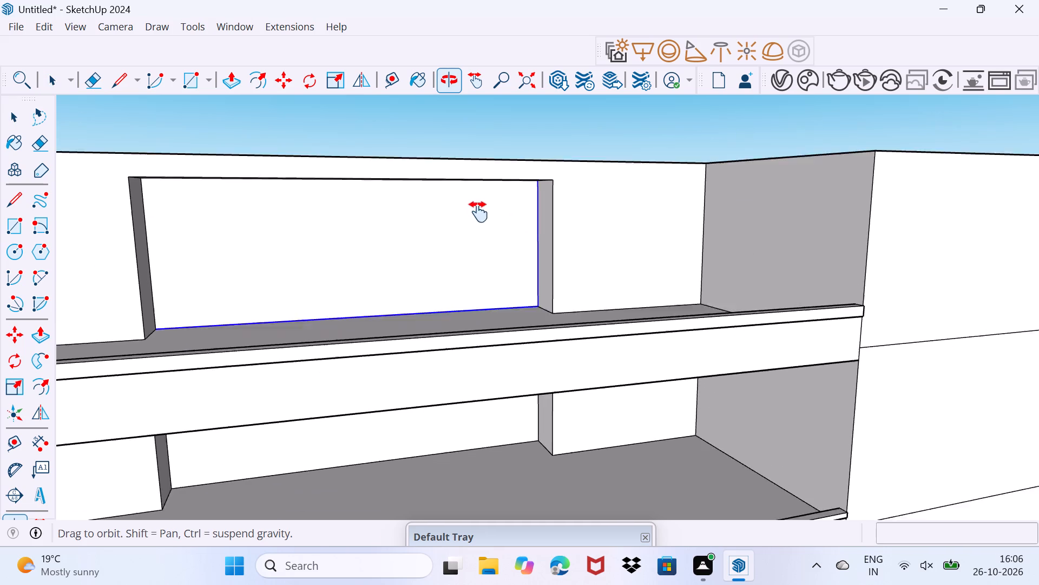
{"action": "middle_click_drag", "start_coordinate": [478, 212], "coordinate": [482, 237], "text": "shift"}
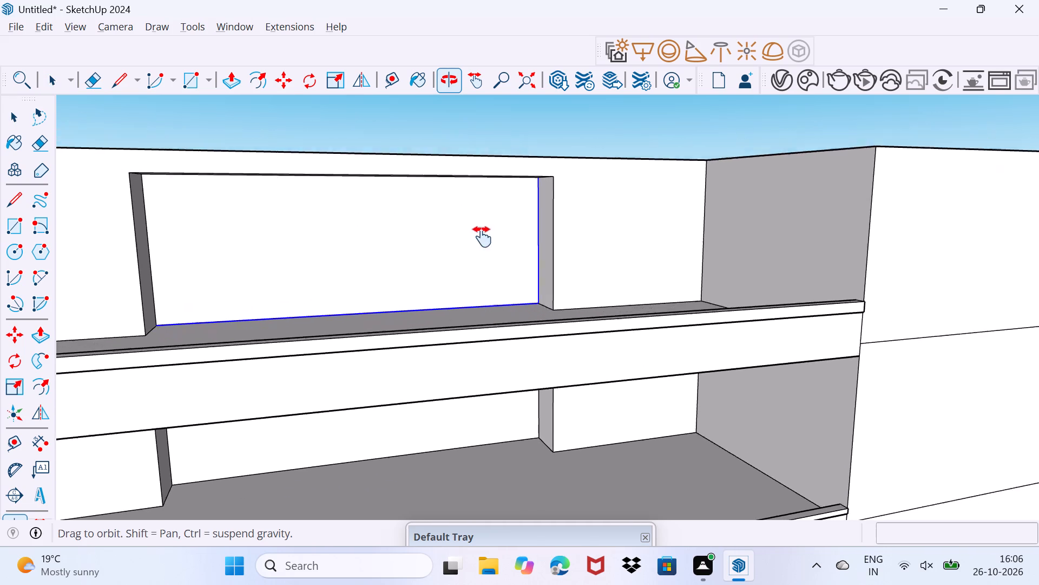
{"action": "middle_click_drag", "start_coordinate": [482, 237], "coordinate": [484, 200], "text": "shift"}
{"action": "scroll", "coordinate": [440, 216], "scroll_direction": "up", "scroll_amount": 1}
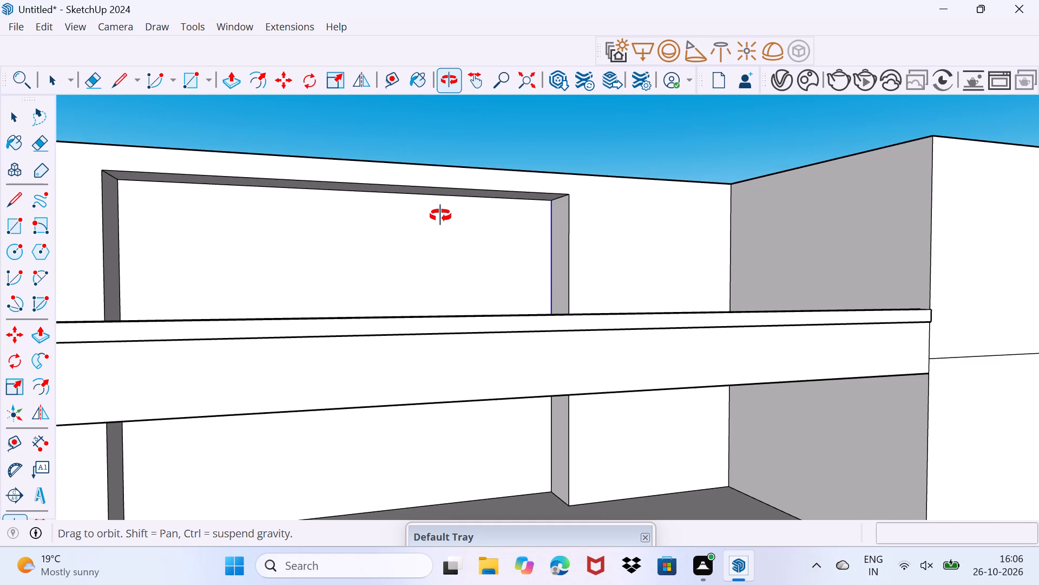
{"action": "middle_click_drag", "start_coordinate": [440, 216], "coordinate": [438, 239]}
{"action": "scroll", "coordinate": [439, 265], "scroll_direction": "up", "scroll_amount": 2}
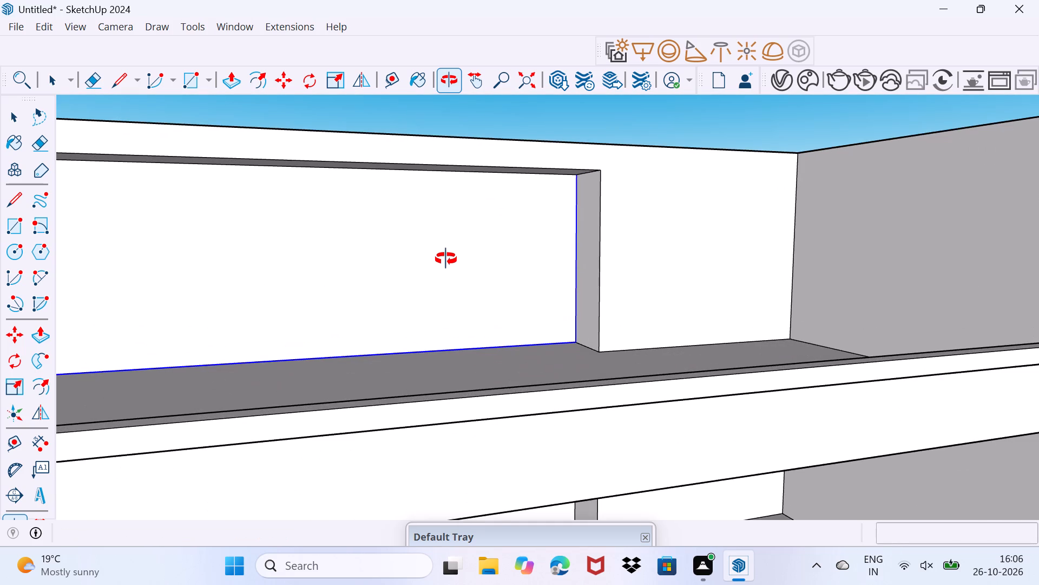
{"action": "middle_click_drag", "start_coordinate": [446, 259], "coordinate": [515, 272]}
{"action": "middle_click_drag", "start_coordinate": [366, 280], "coordinate": [299, 304]}
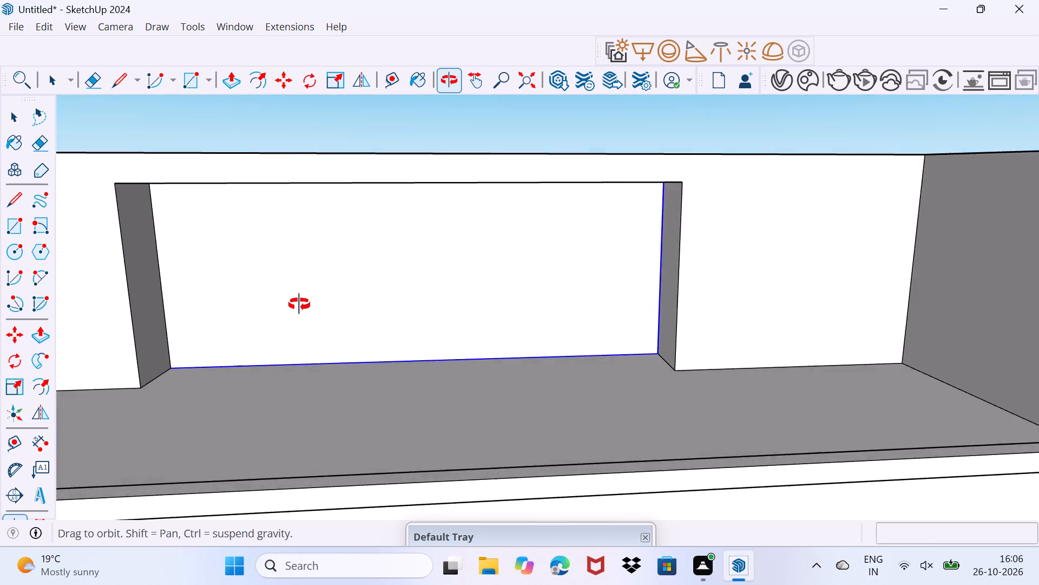
{"action": "middle_click_drag", "start_coordinate": [299, 304], "coordinate": [319, 264]}
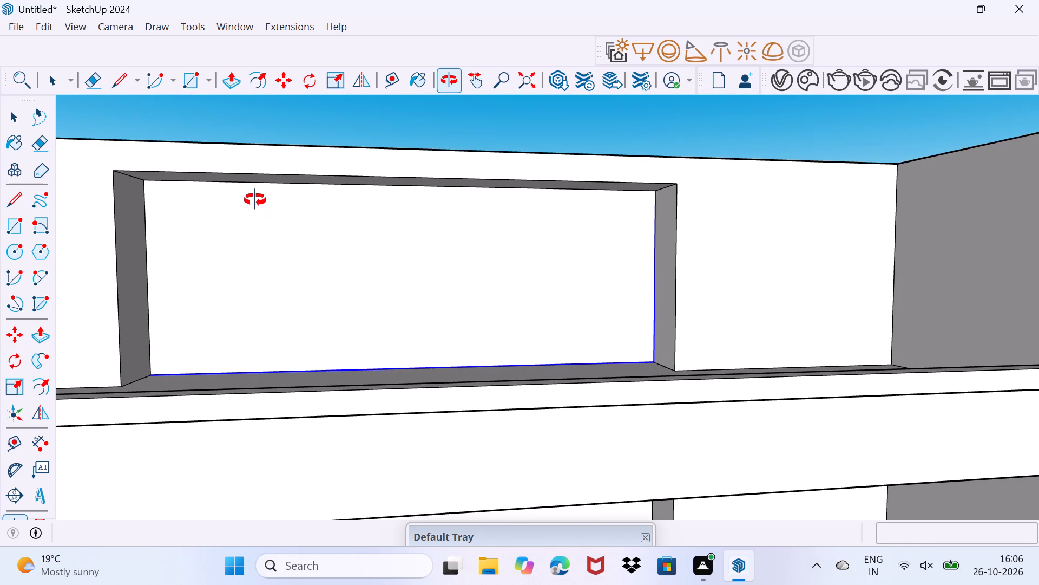
{"action": "key", "text": "space"}
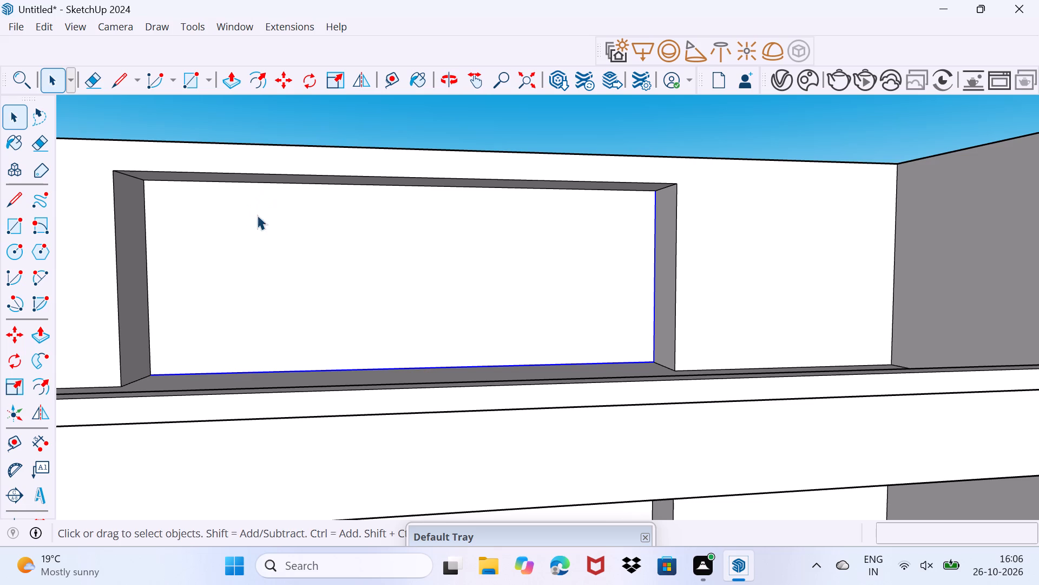
{"action": "left_click", "coordinate": [296, 185], "text": "ctrl"}
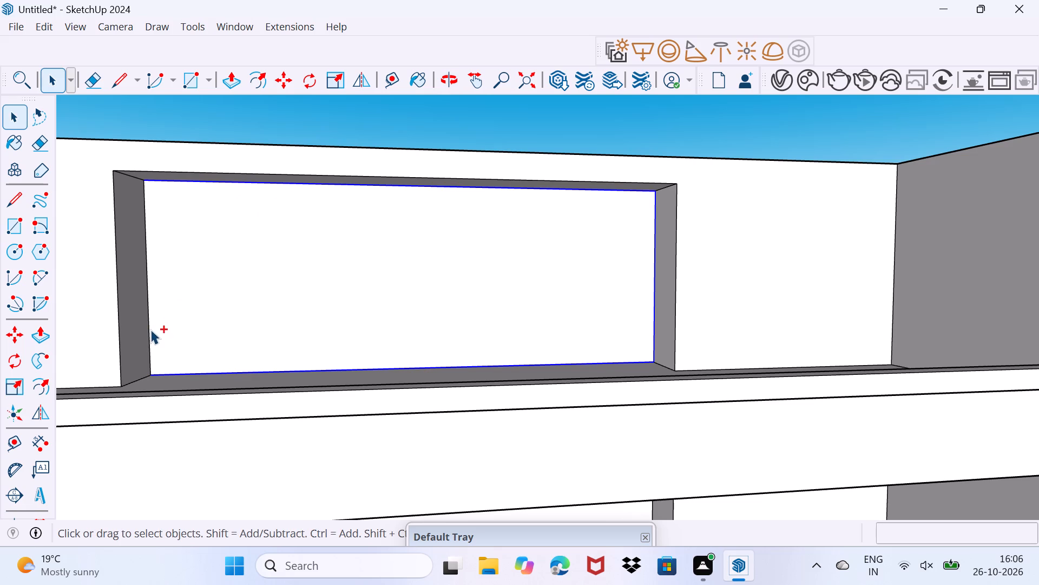
{"action": "left_click", "coordinate": [150, 329], "text": "ctrl"}
{"action": "middle_click_drag", "start_coordinate": [474, 369], "coordinate": [479, 389]}
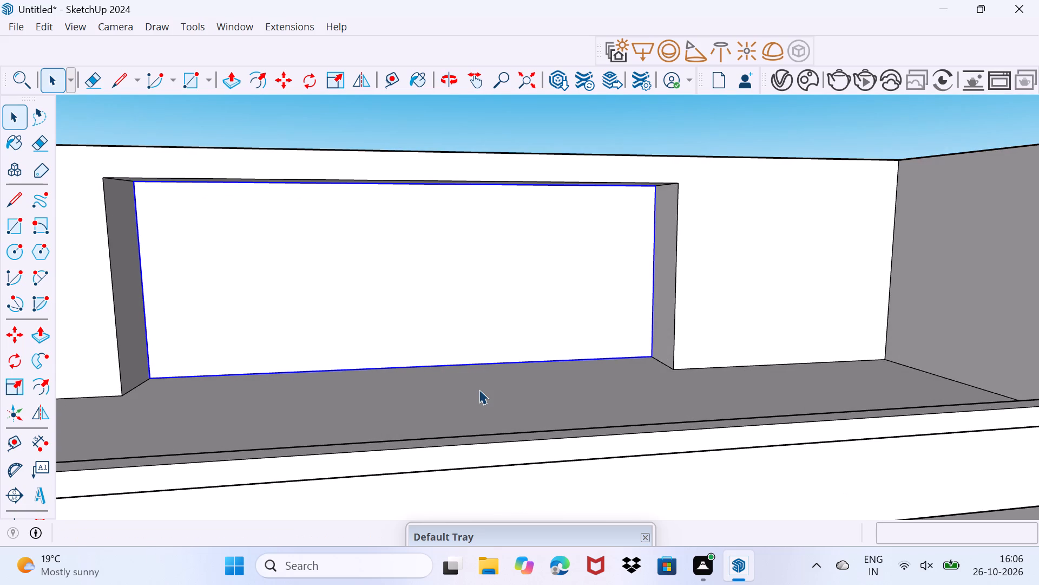
{"action": "key", "text": "m"}
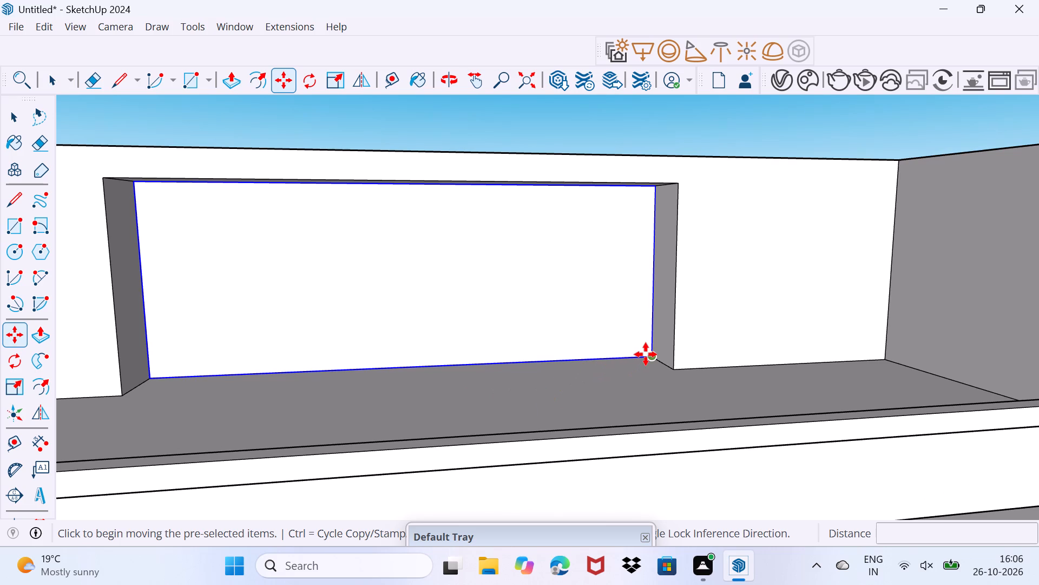
{"action": "left_click", "coordinate": [646, 354]}
{"action": "scroll", "coordinate": [812, 364], "scroll_direction": "down", "scroll_amount": 8}
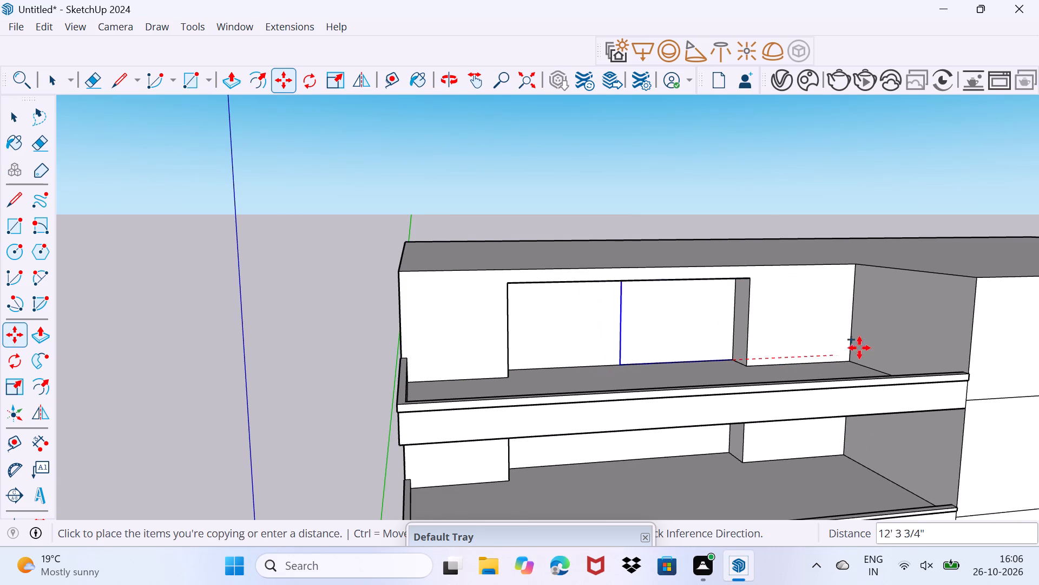
{"action": "middle_click_drag", "start_coordinate": [911, 345], "coordinate": [0, 439]}
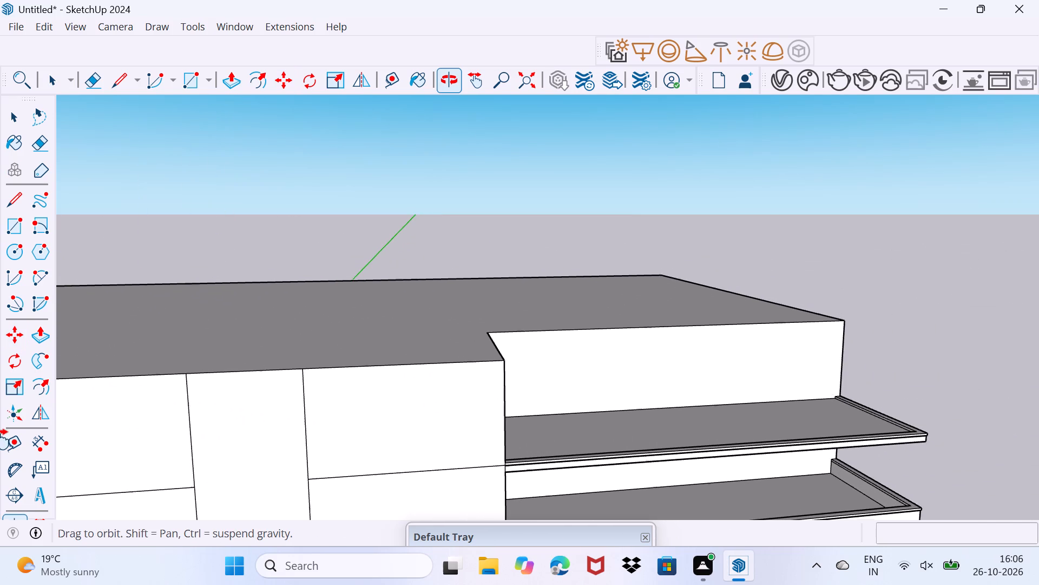
{"action": "middle_click_drag", "start_coordinate": [0, 439], "coordinate": [21, 437]}
{"action": "scroll", "coordinate": [751, 401], "scroll_direction": "up", "scroll_amount": 3}
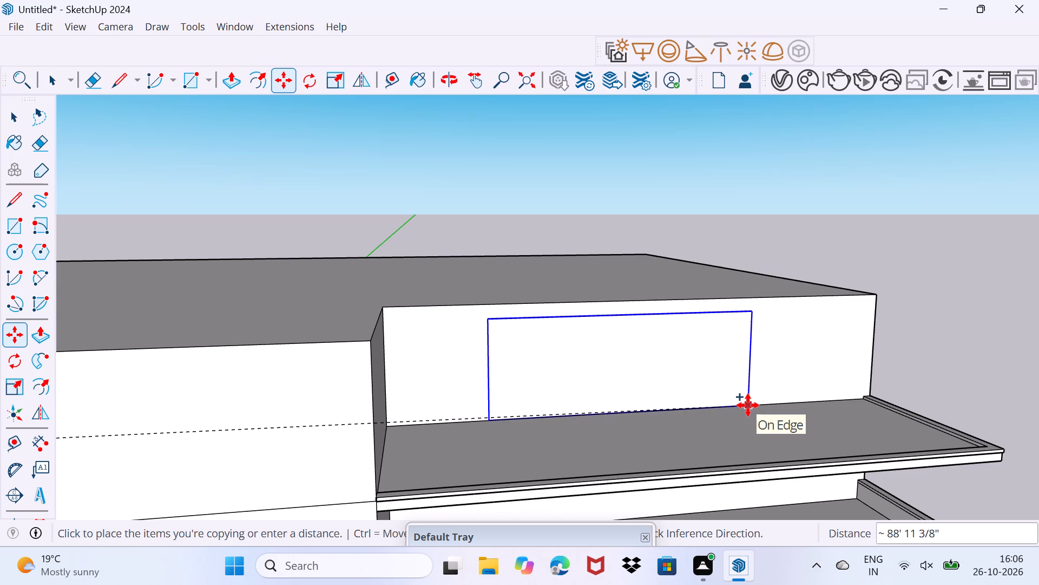
{"action": "left_click", "coordinate": [748, 405]}
{"action": "left_click", "coordinate": [748, 405]}
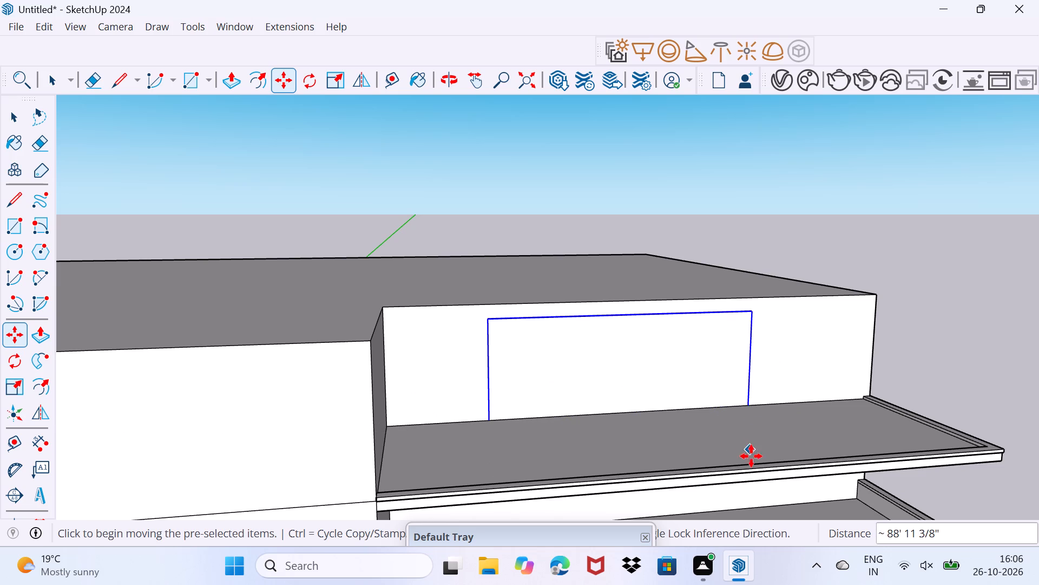
Copy the rectangle outline 10' down onto the right bay's seventh-storey wall, with its bottom edge at floor level.
{"action": "left_click", "coordinate": [754, 403]}
{"action": "scroll", "coordinate": [760, 464], "scroll_direction": "down", "scroll_amount": 2}
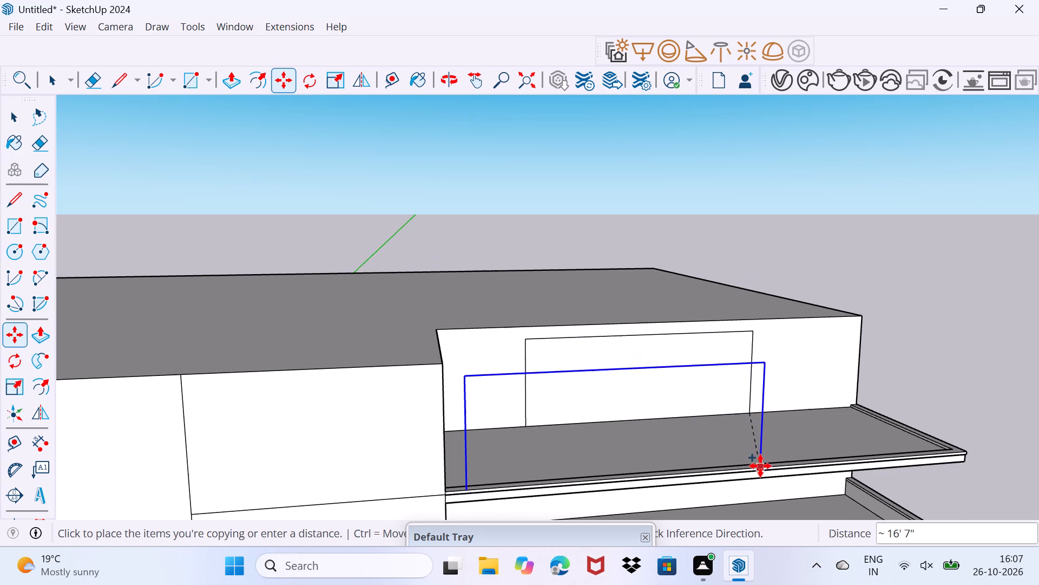
{"action": "middle_click_drag", "start_coordinate": [760, 466], "coordinate": [646, 275]}
{"action": "scroll", "coordinate": [650, 347], "scroll_direction": "up", "scroll_amount": 4}
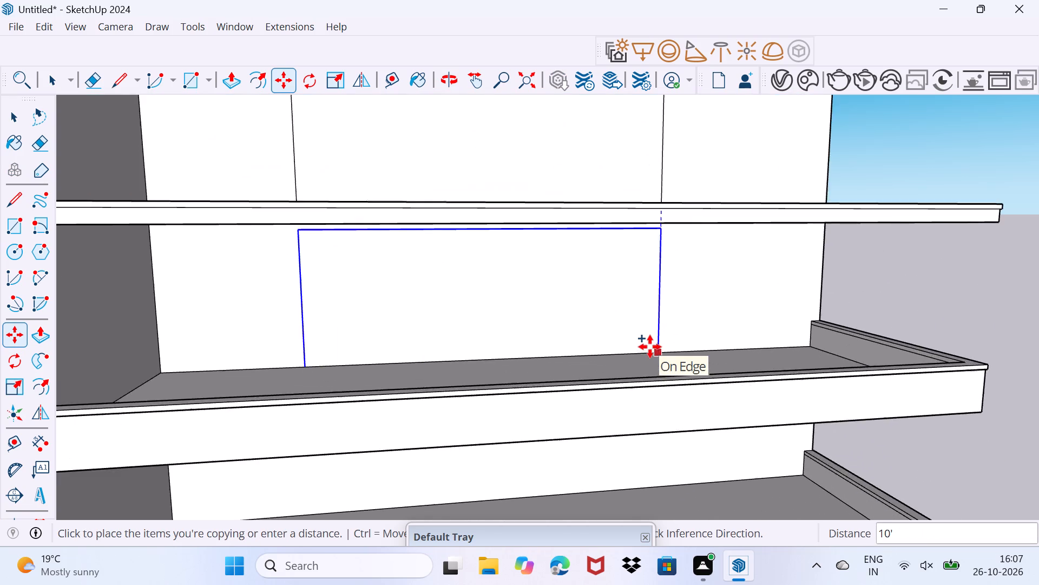
{"action": "scroll", "coordinate": [650, 347], "scroll_direction": "up", "scroll_amount": 7}
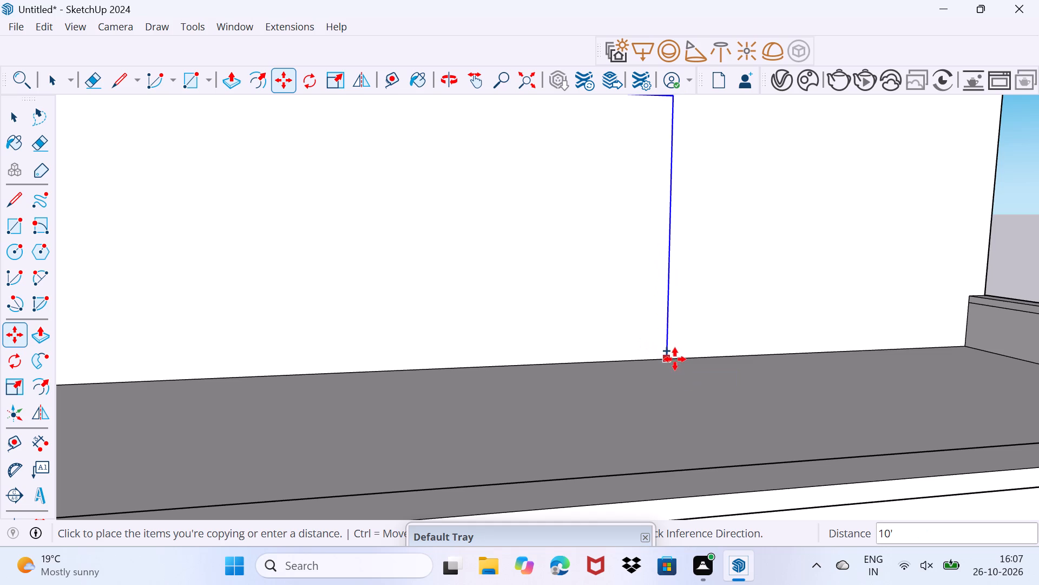
{"action": "left_click", "coordinate": [675, 359]}
Copy the seventh-storey rectangle outline 10' down onto the right bay's sixth-storey wall, with its bottom edge at floor level.
{"action": "left_click", "coordinate": [668, 360]}
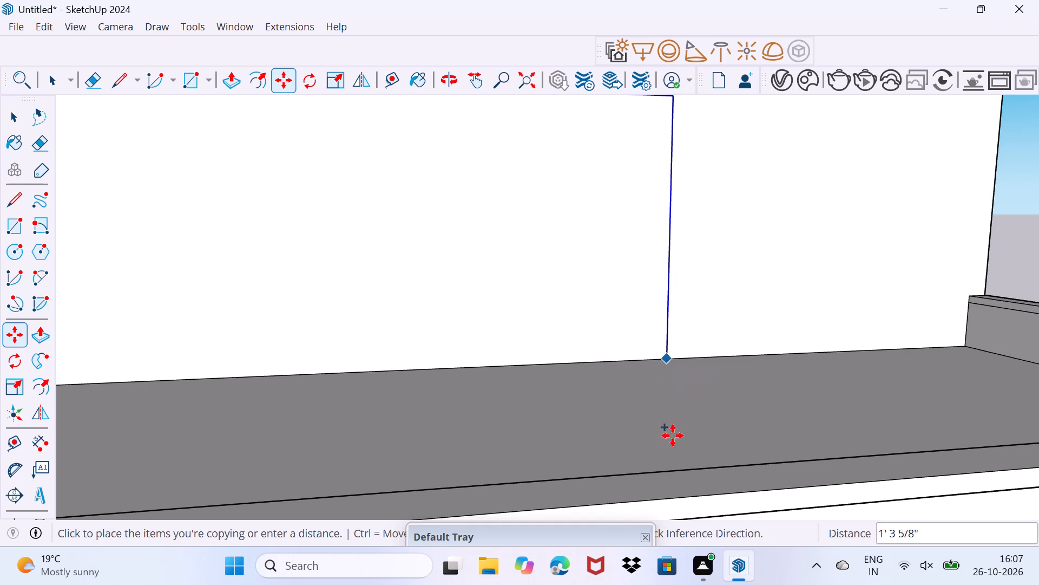
{"action": "scroll", "coordinate": [676, 465], "scroll_direction": "down", "scroll_amount": 13}
{"action": "middle_click_drag", "start_coordinate": [679, 487], "coordinate": [652, 386]}
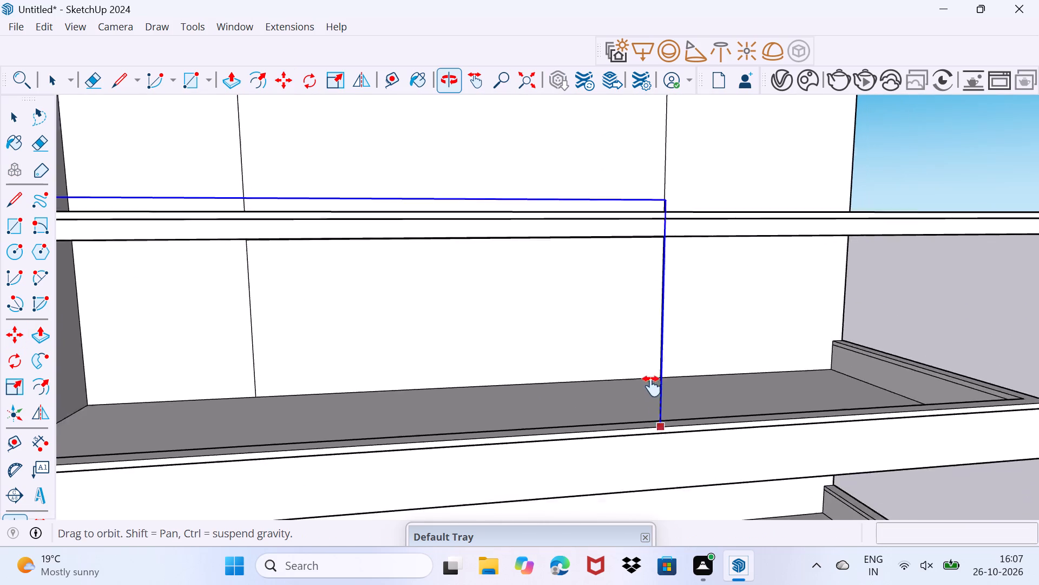
{"action": "middle_click_drag", "start_coordinate": [652, 386], "coordinate": [630, 291]}
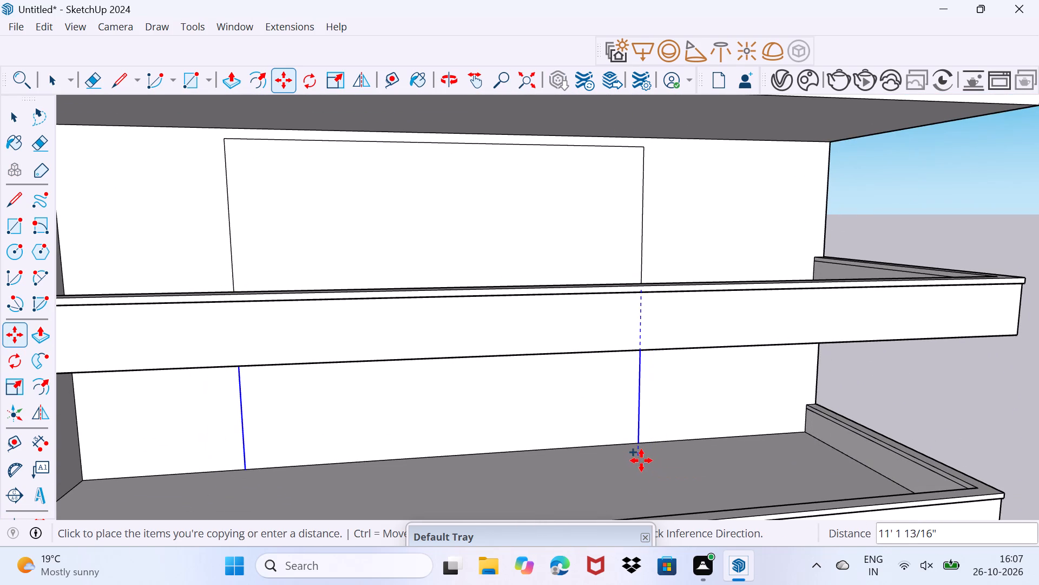
{"action": "scroll", "coordinate": [640, 457], "scroll_direction": "up", "scroll_amount": 5}
{"action": "left_click", "coordinate": [640, 438]}
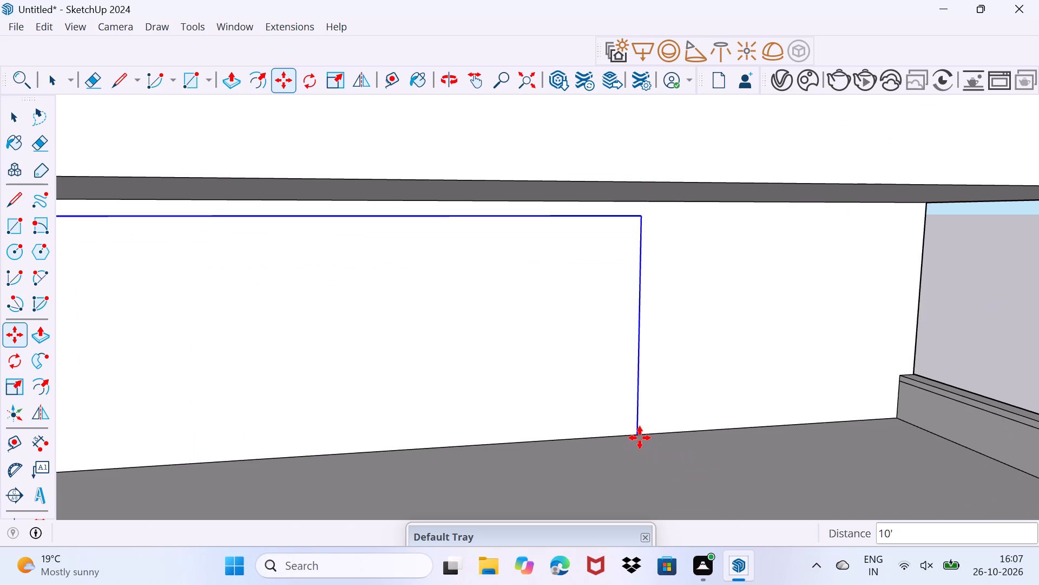
Copy the sixth-storey rectangle outline 10' down onto the right bay's fifth-storey wall, with its bottom edge at floor level.
{"action": "left_click", "coordinate": [636, 438]}
{"action": "scroll", "coordinate": [640, 510], "scroll_direction": "down", "scroll_amount": 3}
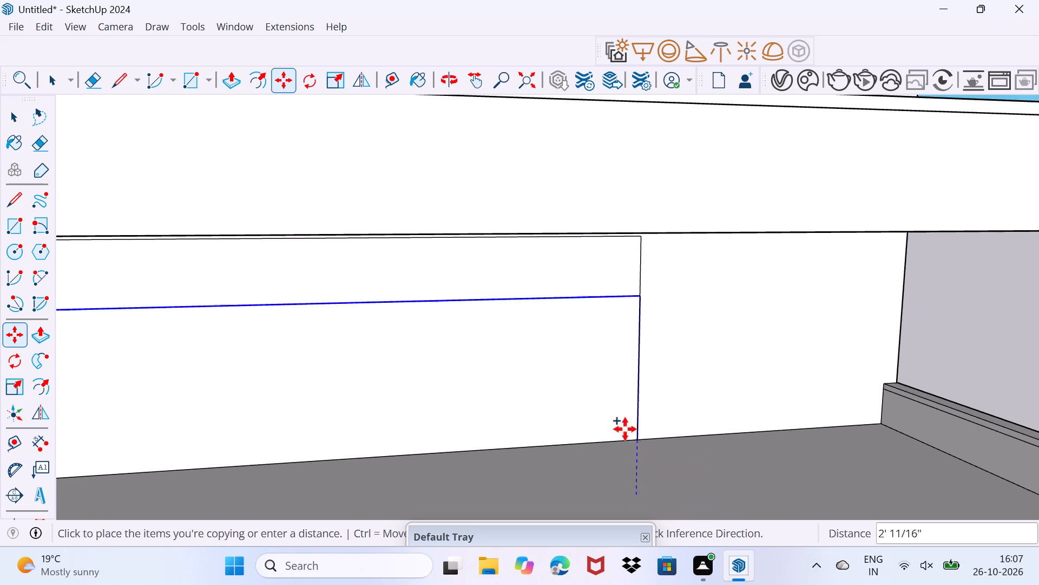
{"action": "scroll", "coordinate": [622, 416], "scroll_direction": "down", "scroll_amount": 8}
{"action": "middle_click_drag", "start_coordinate": [622, 416], "coordinate": [593, 233]}
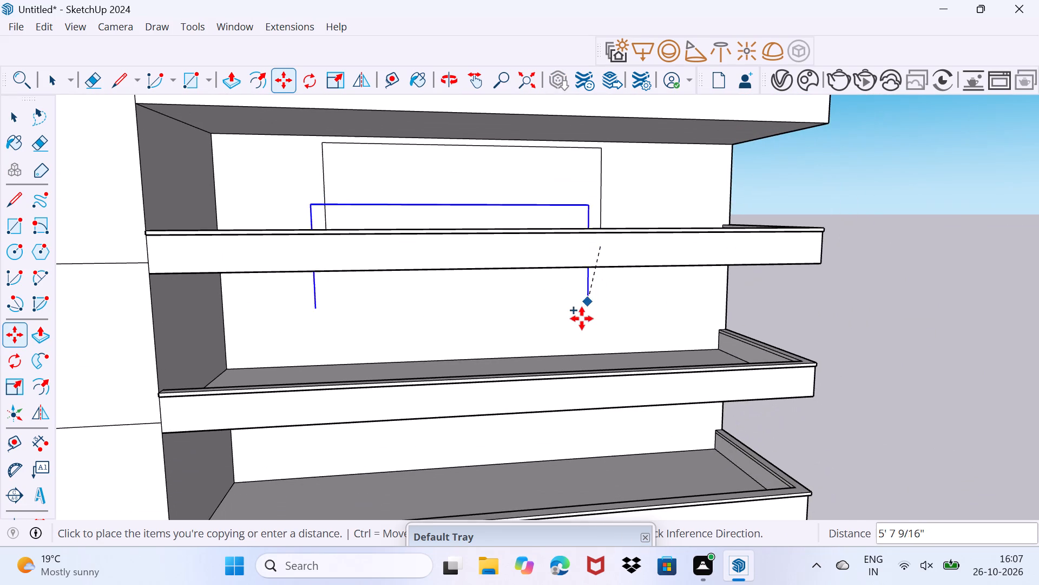
{"action": "scroll", "coordinate": [605, 348], "scroll_direction": "up", "scroll_amount": 9}
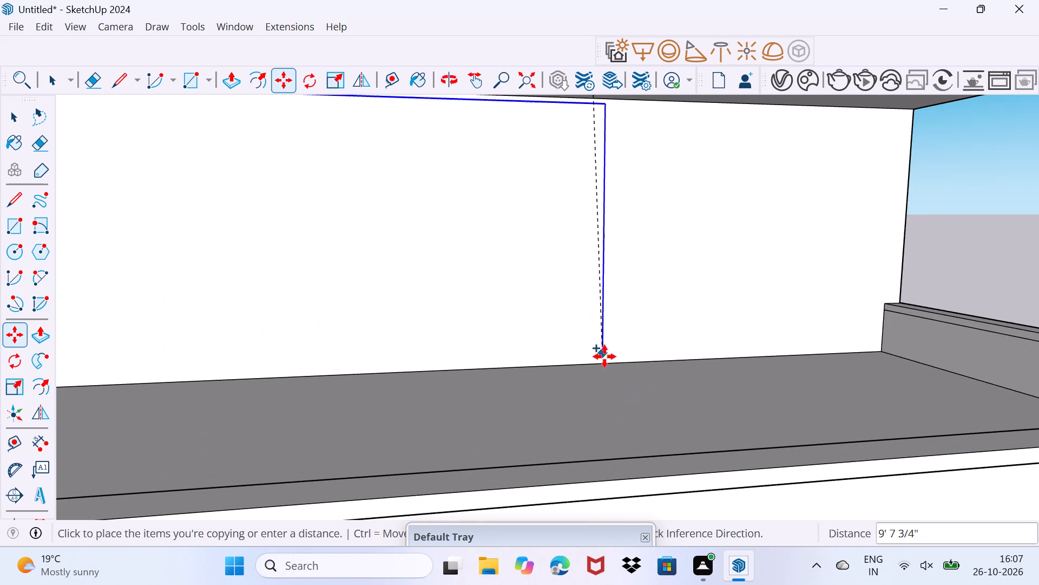
{"action": "left_click", "coordinate": [597, 363]}
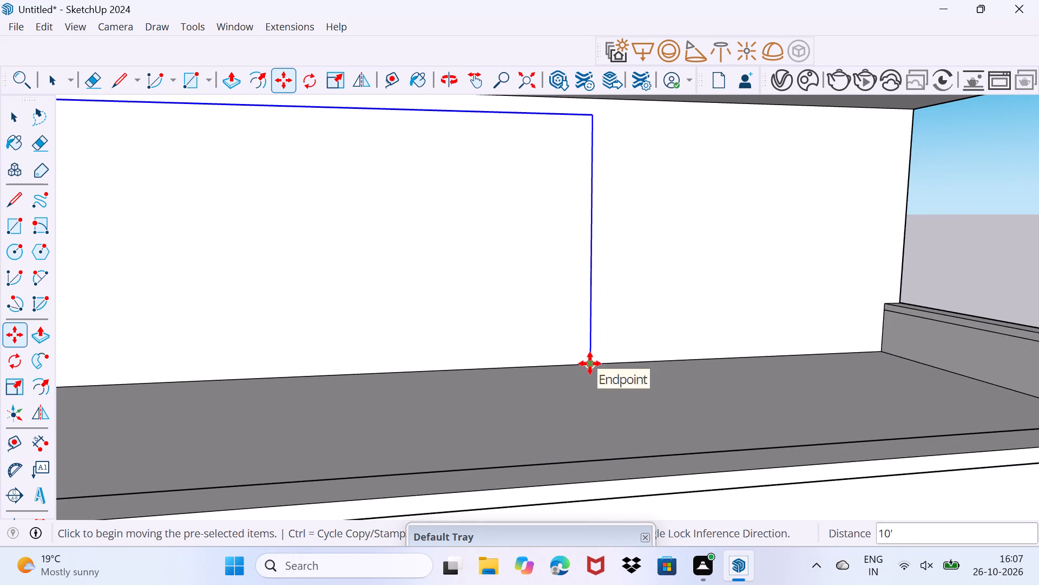
Copy the fifth-storey rectangle outline 10' down onto the right bay's fourth-storey wall, with its bottom edge at floor level.
{"action": "left_click", "coordinate": [590, 364]}
{"action": "scroll", "coordinate": [608, 437], "scroll_direction": "down", "scroll_amount": 3}
{"action": "middle_click_drag", "start_coordinate": [608, 437], "coordinate": [602, 308]}
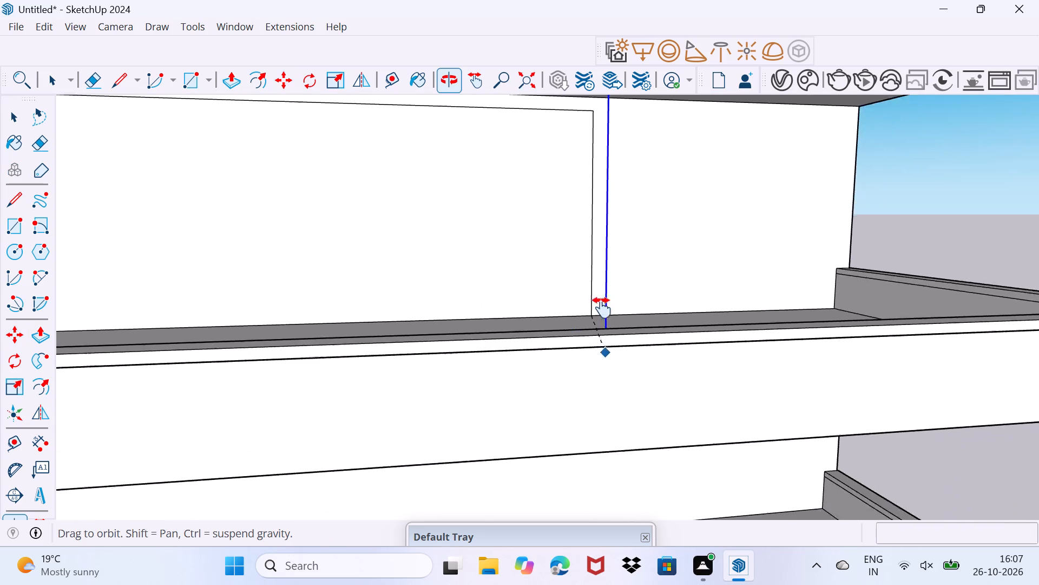
{"action": "middle_click_drag", "start_coordinate": [602, 308], "coordinate": [599, 289]}
{"action": "scroll", "coordinate": [610, 369], "scroll_direction": "down", "scroll_amount": 2}
{"action": "middle_click_drag", "start_coordinate": [604, 433], "coordinate": [620, 380]}
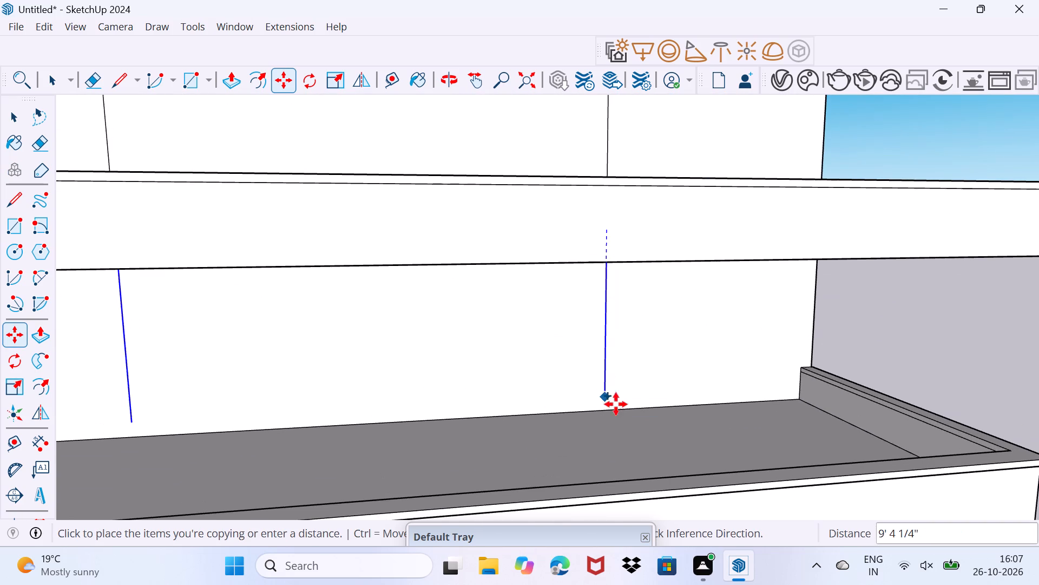
{"action": "left_click", "coordinate": [610, 409]}
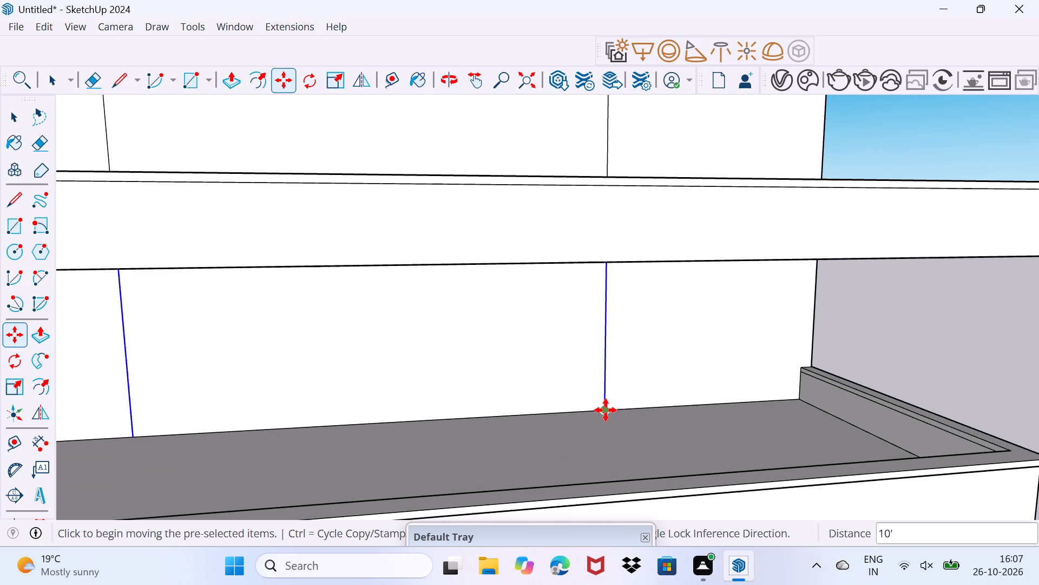
Copy the fourth-storey rectangle outline 10' down onto the right bay's third-storey wall, with its bottom edge at floor level.
{"action": "left_click", "coordinate": [606, 410]}
{"action": "scroll", "coordinate": [610, 444], "scroll_direction": "down", "scroll_amount": 4}
{"action": "middle_click_drag", "start_coordinate": [611, 449], "coordinate": [594, 238], "text": "shift"}
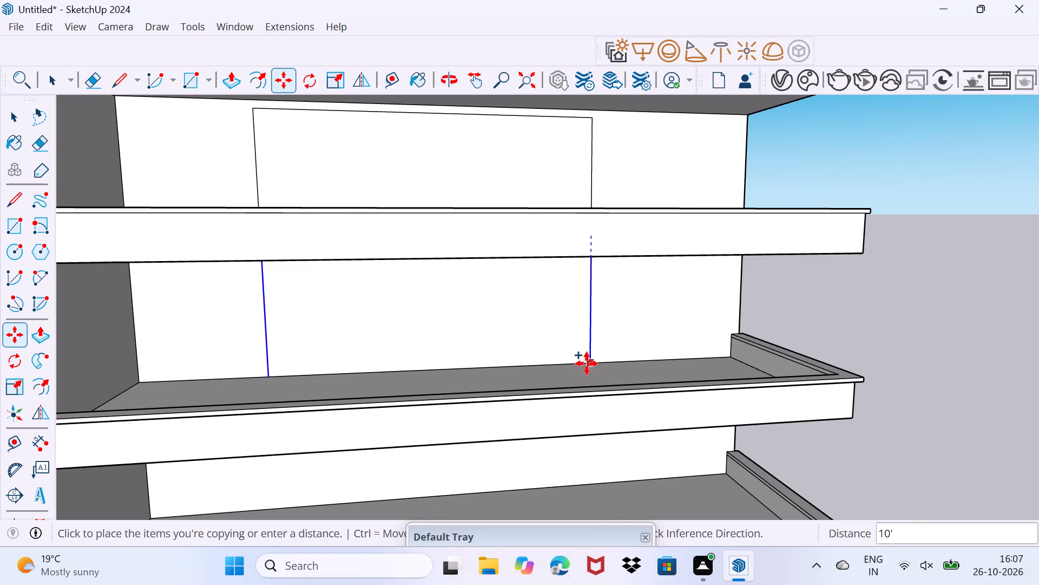
{"action": "left_click", "coordinate": [587, 363]}
Copy the third-storey rectangle outline 10' down onto the right bay's second-storey wall, with its bottom edge at floor level.
{"action": "left_click", "coordinate": [591, 361]}
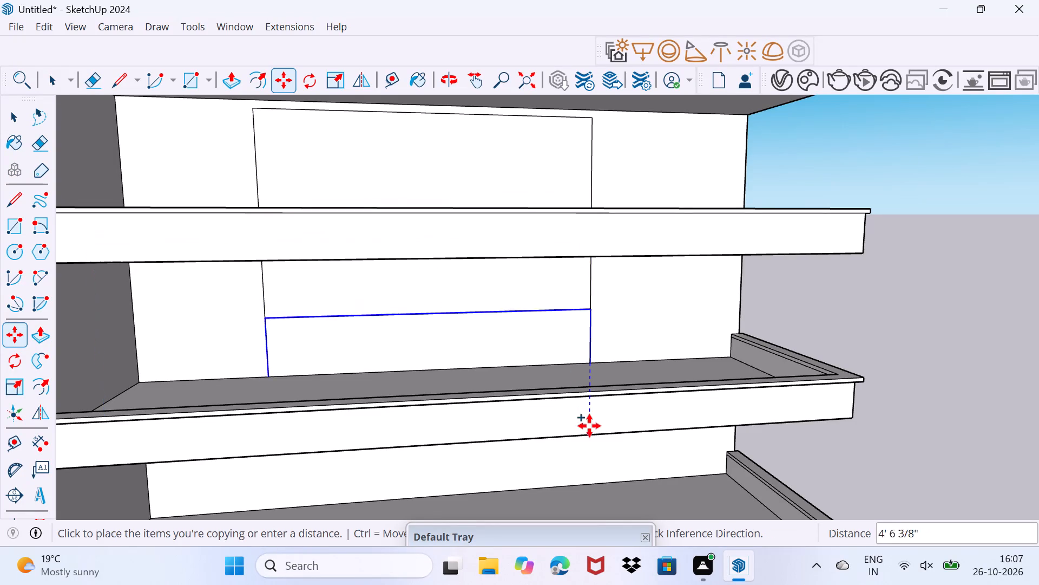
{"action": "middle_click_drag", "start_coordinate": [590, 428], "coordinate": [591, 298]}
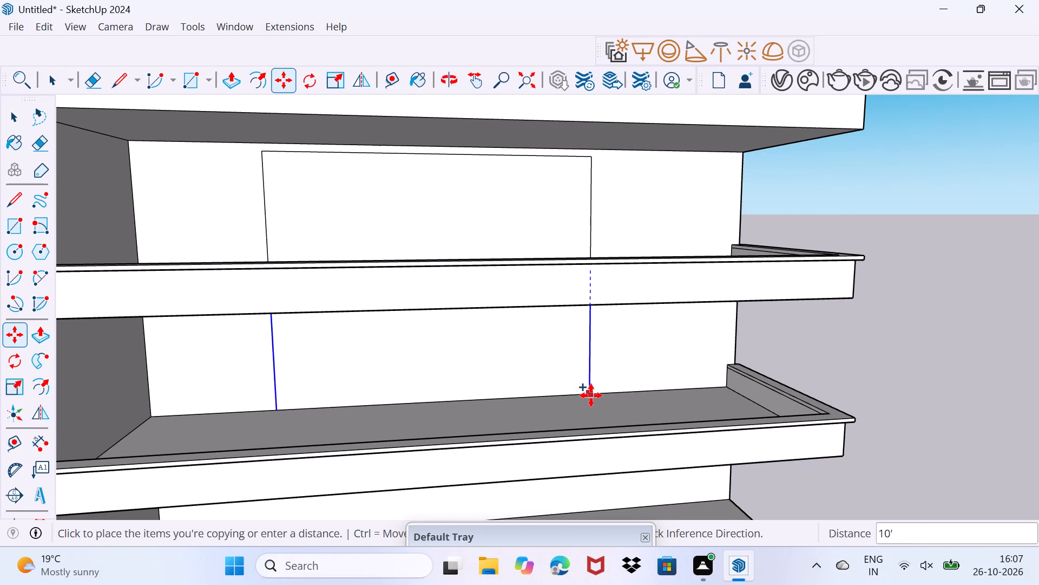
{"action": "left_click", "coordinate": [591, 396]}
Copy the second-storey rectangle outline 10' down onto the right bay's first-storey wall, with its bottom edge at ground level.
{"action": "left_click", "coordinate": [593, 395]}
{"action": "middle_click_drag", "start_coordinate": [610, 458], "coordinate": [609, 385]}
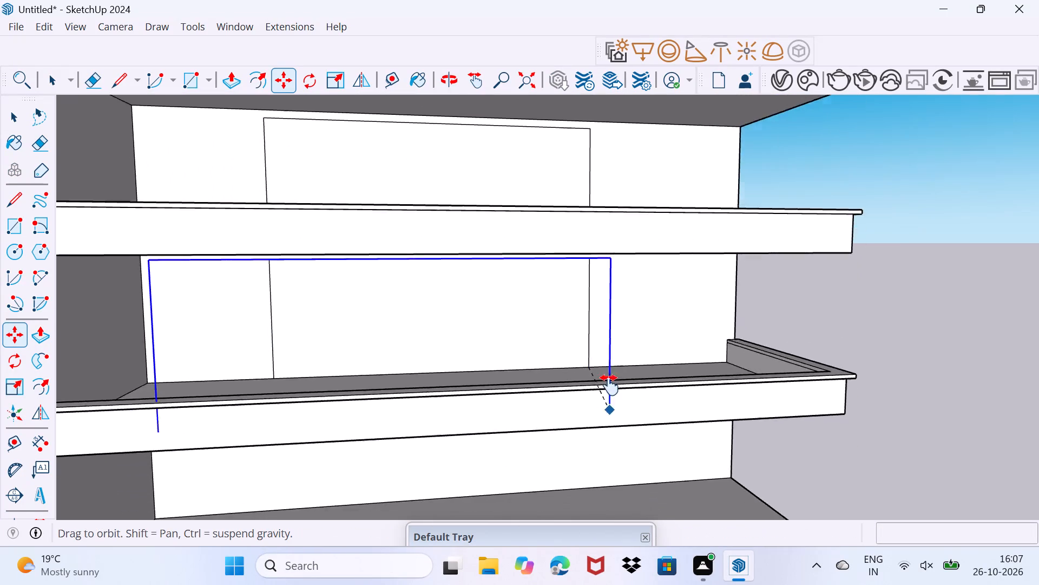
{"action": "middle_click_drag", "start_coordinate": [609, 385], "coordinate": [604, 315]}
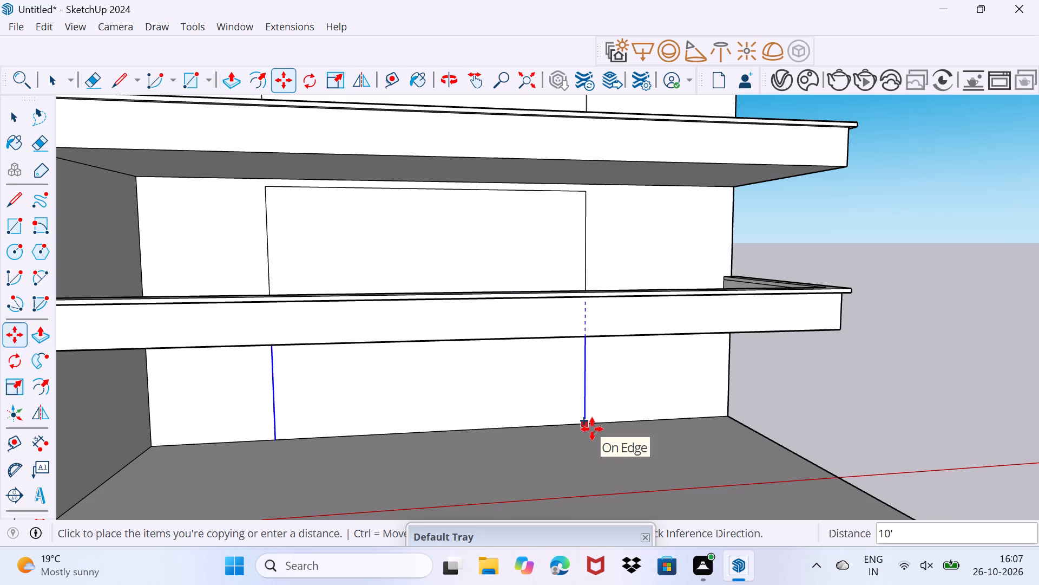
{"action": "left_click", "coordinate": [592, 429]}
{"action": "key", "text": "space"}
{"action": "left_click_drag", "start_coordinate": [587, 434], "coordinate": [621, 401]}
Push the rectangle on the right bay's first-storey wall 3' inward to form a recess.
{"action": "scroll", "coordinate": [564, 408], "scroll_direction": "down", "scroll_amount": 5}
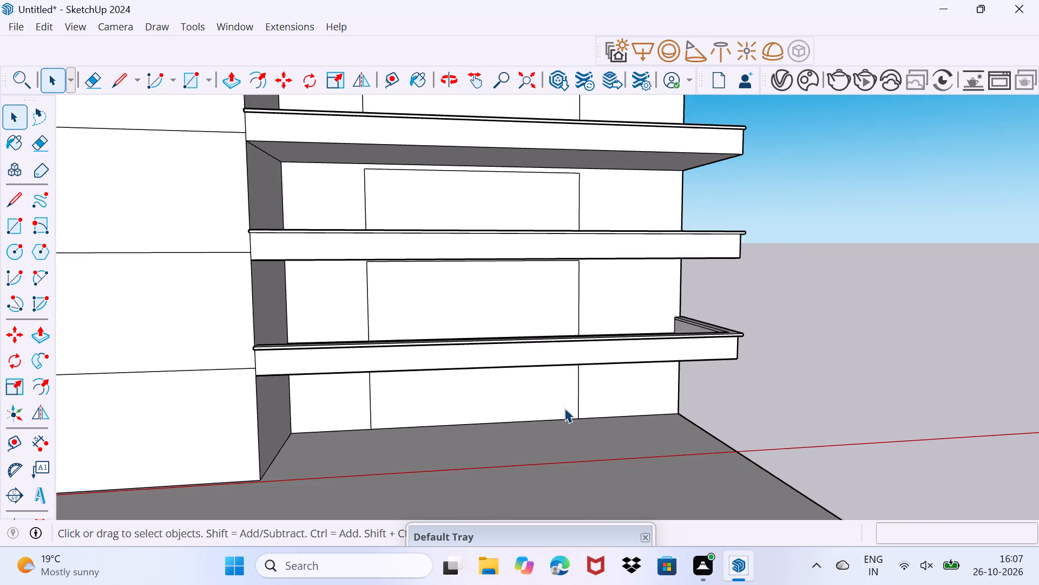
{"action": "scroll", "coordinate": [564, 408], "scroll_direction": "down", "scroll_amount": 3}
{"action": "middle_click_drag", "start_coordinate": [557, 413], "coordinate": [555, 401]}
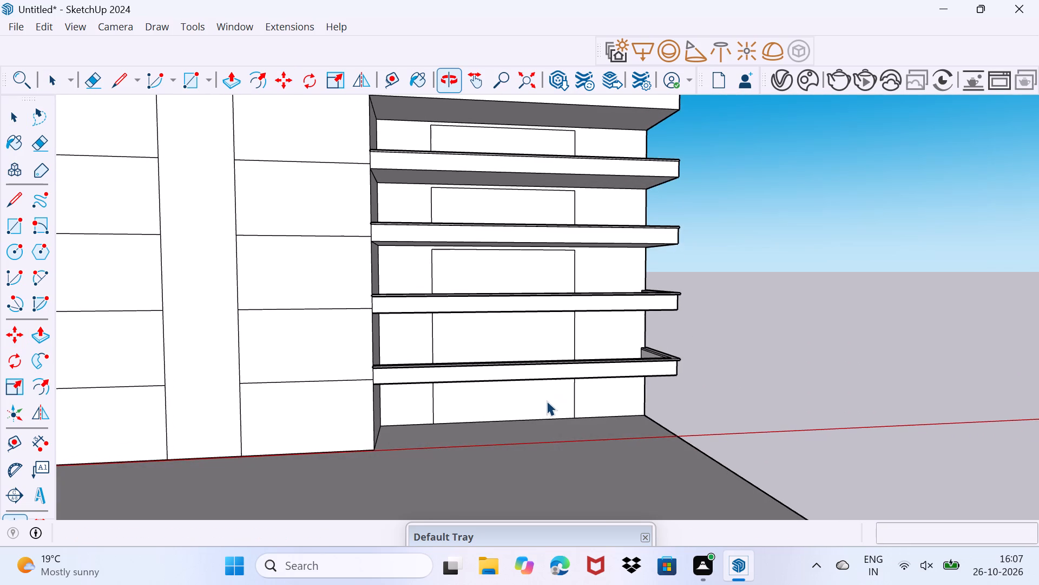
{"action": "left_click", "coordinate": [547, 401]}
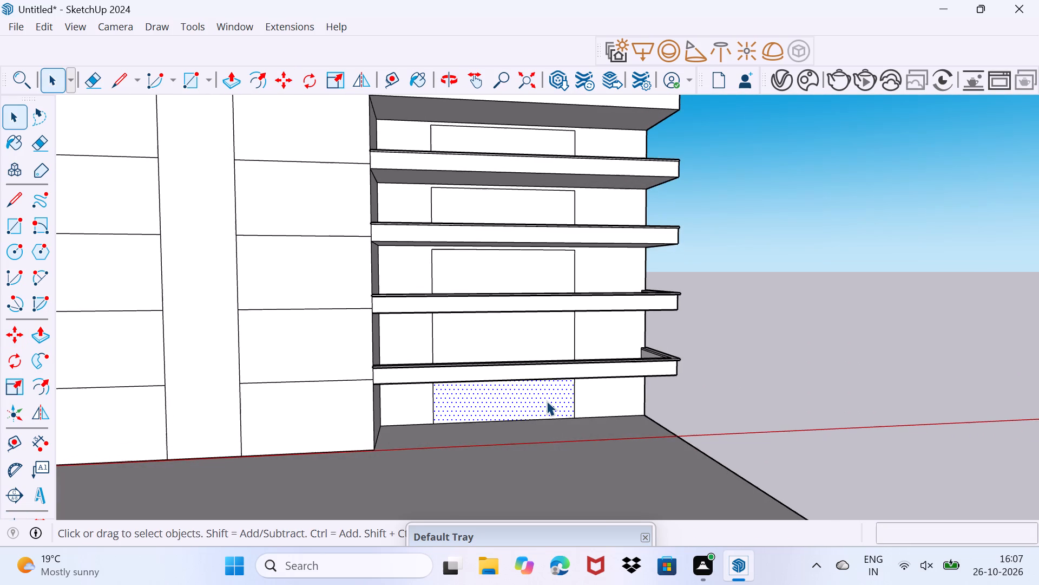
{"action": "key", "text": "p"}
{"action": "left_click", "coordinate": [547, 401]}
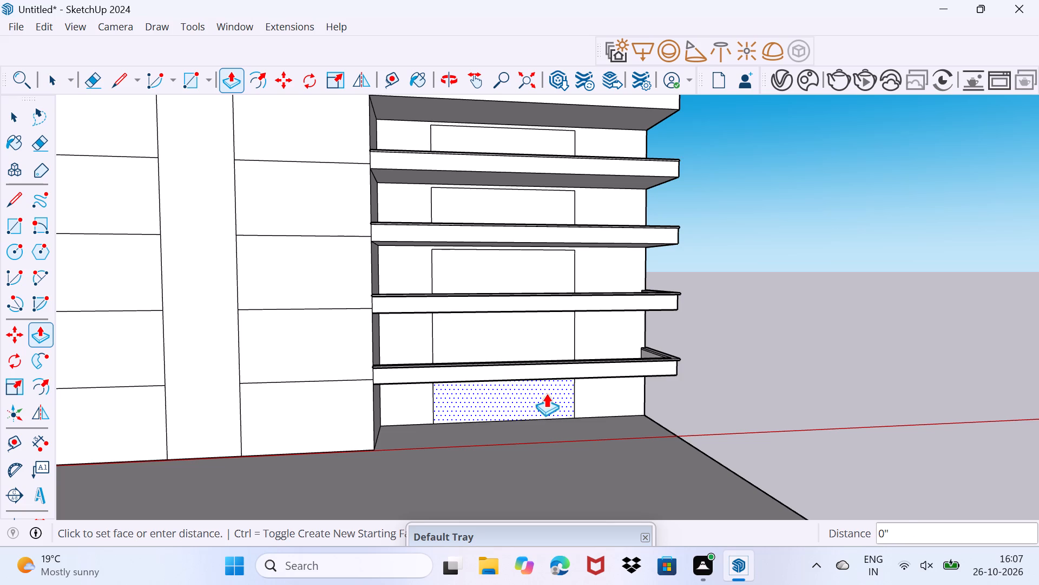
{"action": "key", "text": "3"}
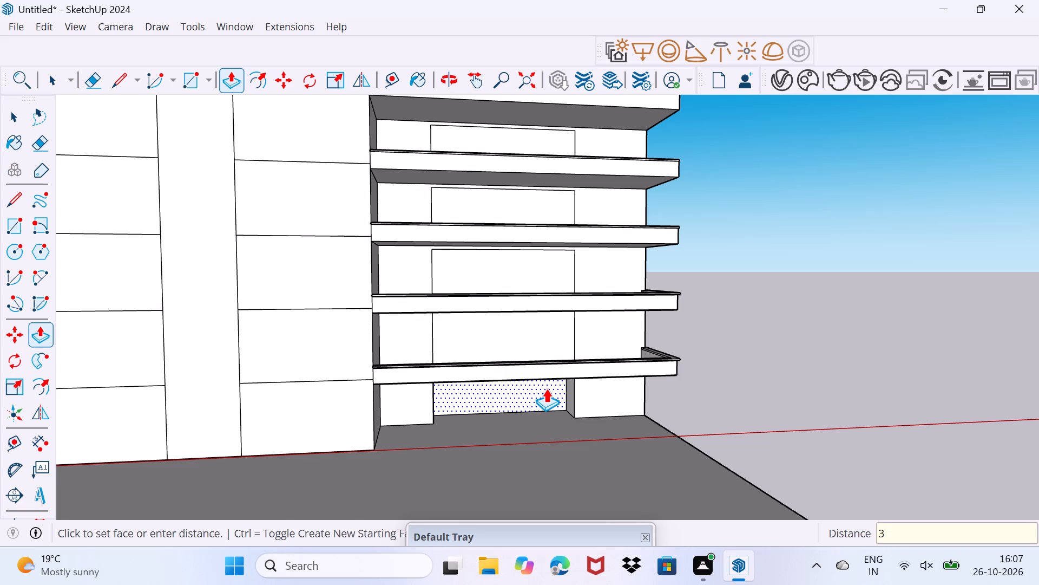
{"action": "key", "text": "apostrophe"}
{"action": "key", "text": "Return"}
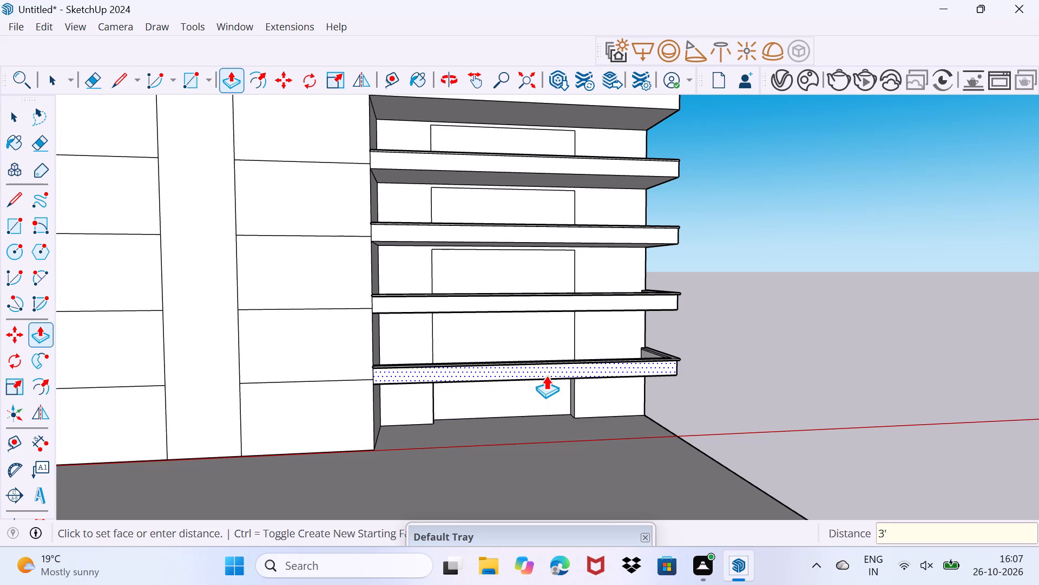
Repeat the 3' inward push on the right bay's wall rectangles from the second storey up to the eighth.
{"action": "double_click", "coordinate": [540, 340]}
{"action": "middle_click_drag", "start_coordinate": [540, 340], "coordinate": [526, 460]}
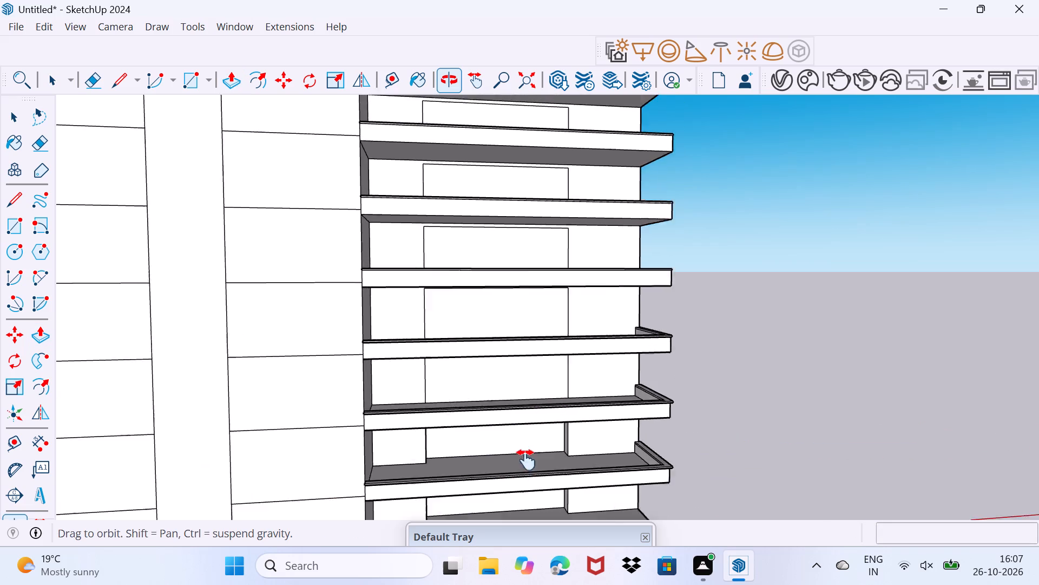
{"action": "middle_click_drag", "start_coordinate": [526, 460], "coordinate": [524, 469]}
{"action": "double_click", "coordinate": [517, 426]}
{"action": "double_click", "coordinate": [492, 348]}
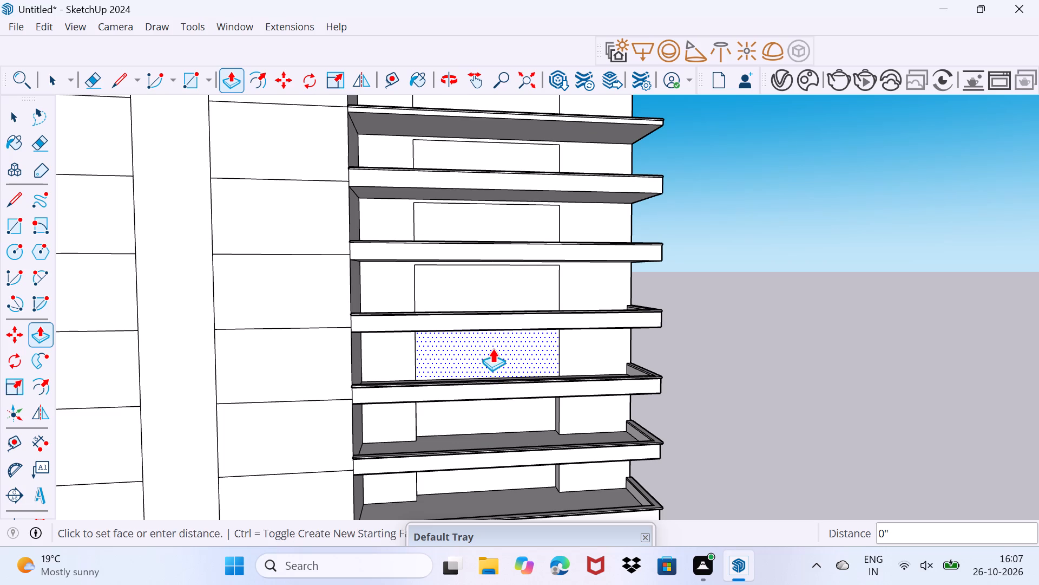
{"action": "double_click", "coordinate": [491, 287]}
{"action": "middle_click_drag", "start_coordinate": [494, 265], "coordinate": [472, 396]}
{"action": "double_click", "coordinate": [481, 373]}
{"action": "double_click", "coordinate": [494, 297]}
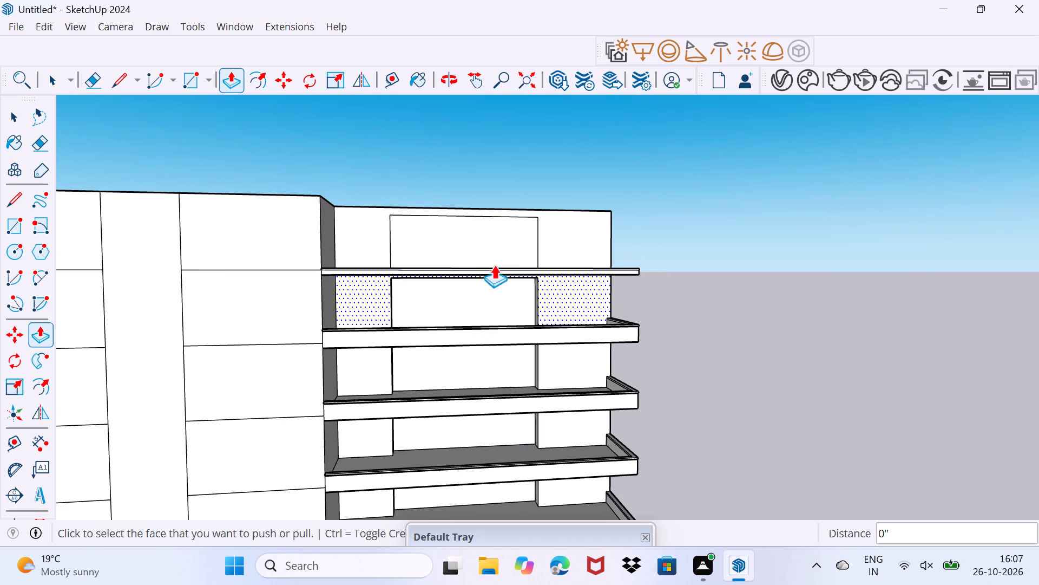
{"action": "double_click", "coordinate": [497, 248]}
{"action": "key", "text": "space"}
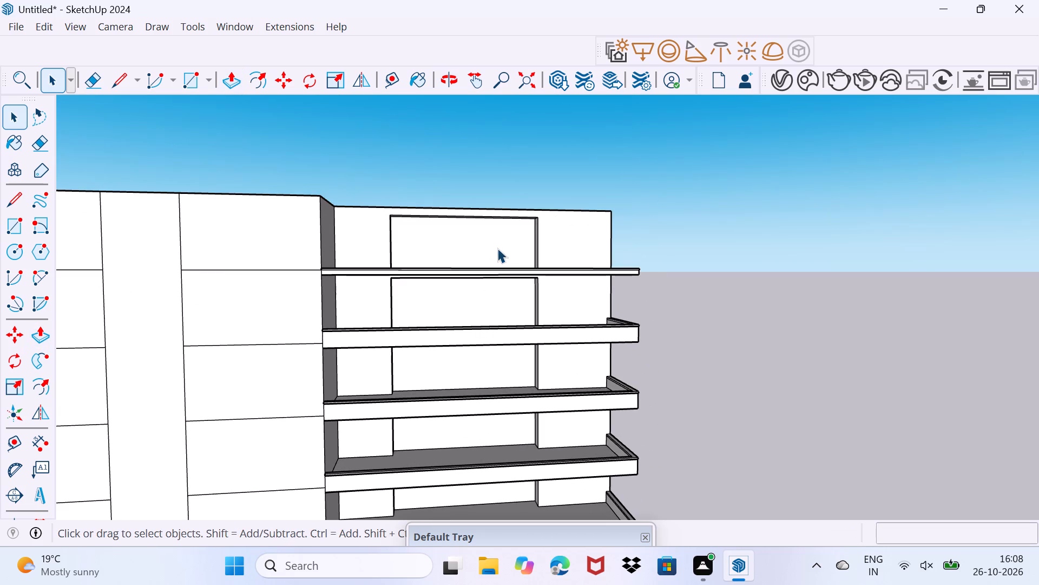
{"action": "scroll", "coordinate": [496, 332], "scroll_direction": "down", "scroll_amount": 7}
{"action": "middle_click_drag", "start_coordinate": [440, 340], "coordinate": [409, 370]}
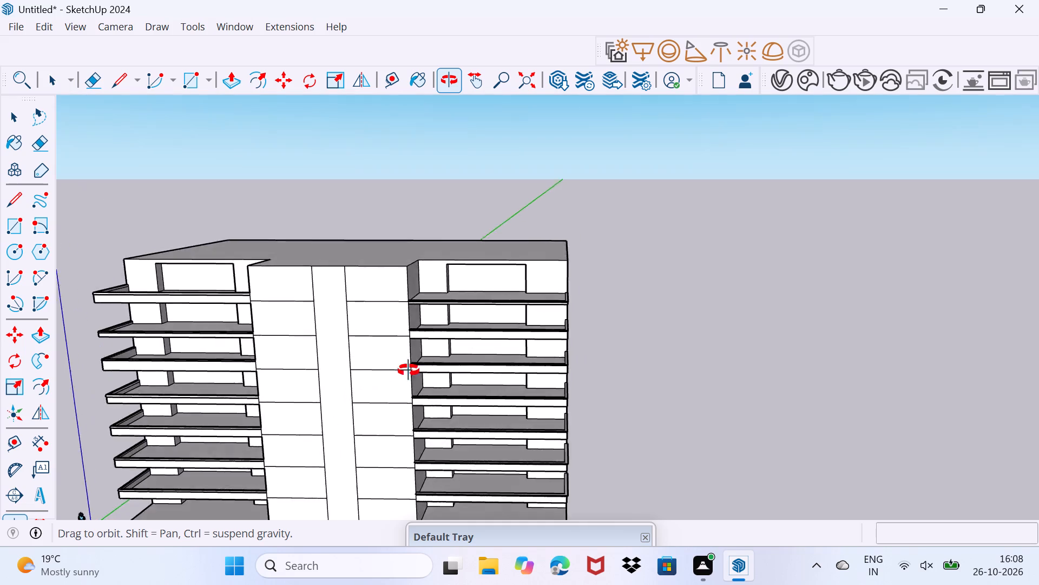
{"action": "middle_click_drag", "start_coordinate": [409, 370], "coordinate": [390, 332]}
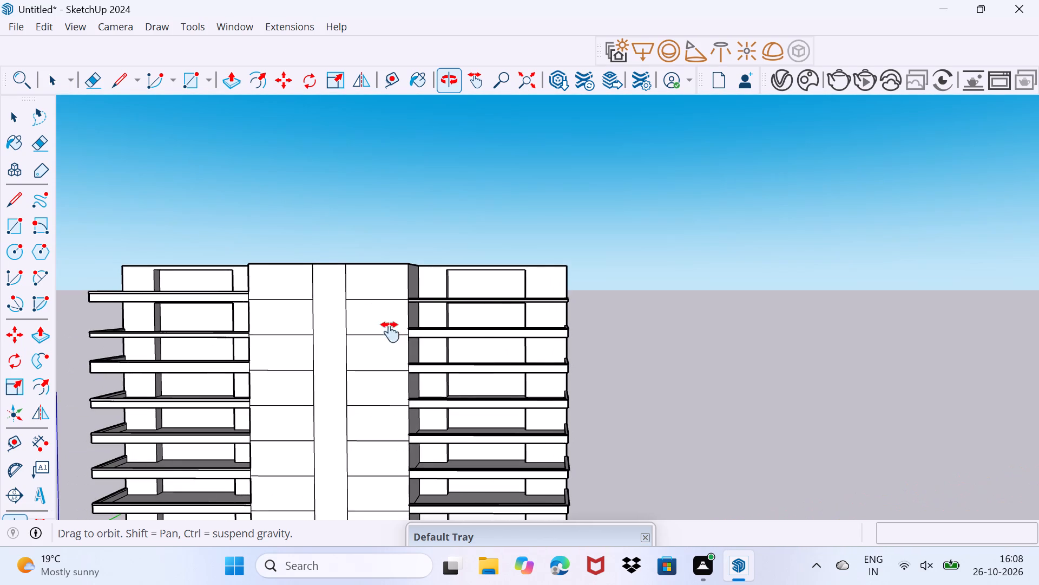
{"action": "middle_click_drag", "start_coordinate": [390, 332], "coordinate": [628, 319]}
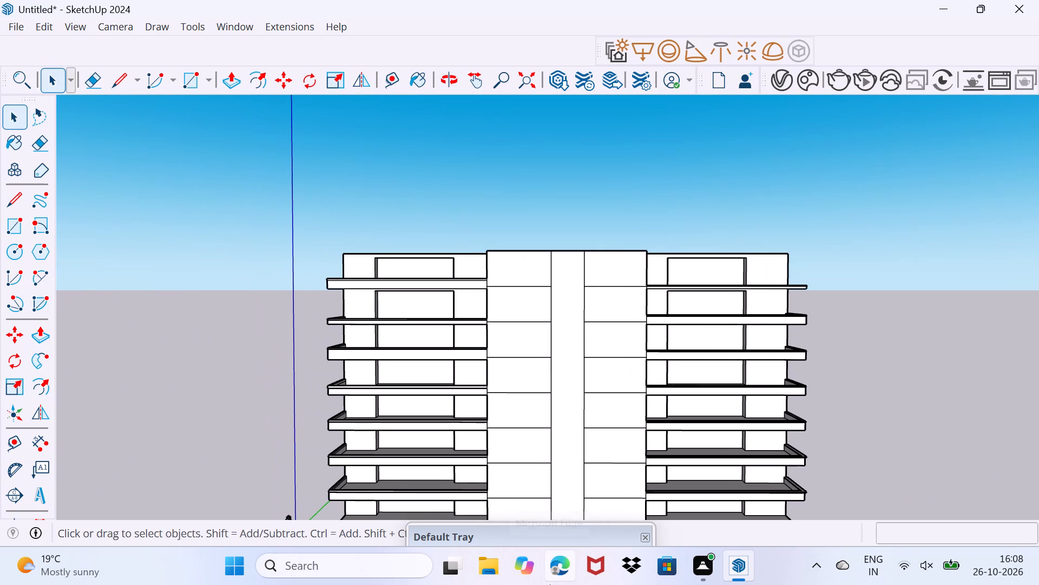
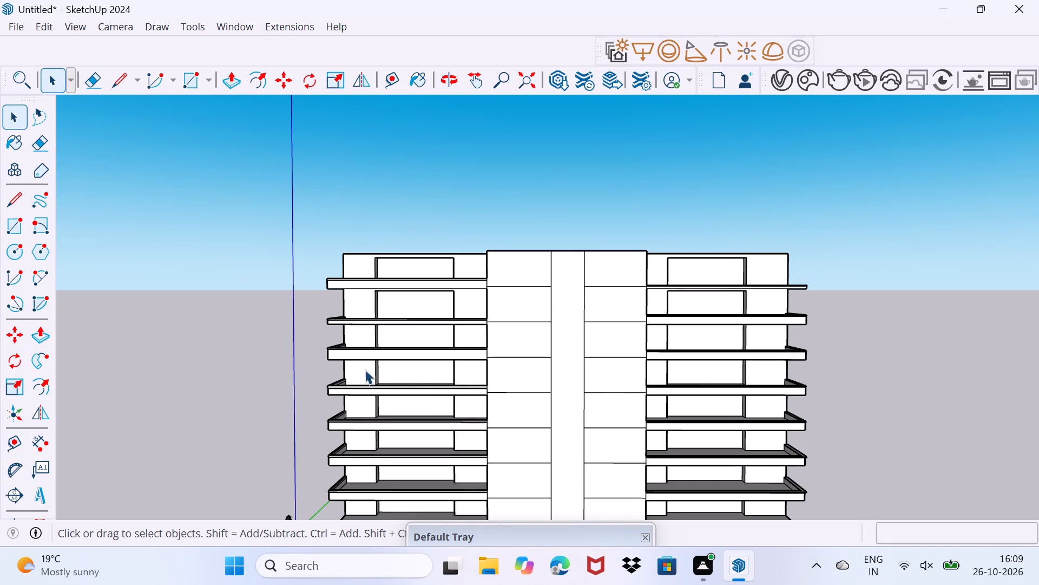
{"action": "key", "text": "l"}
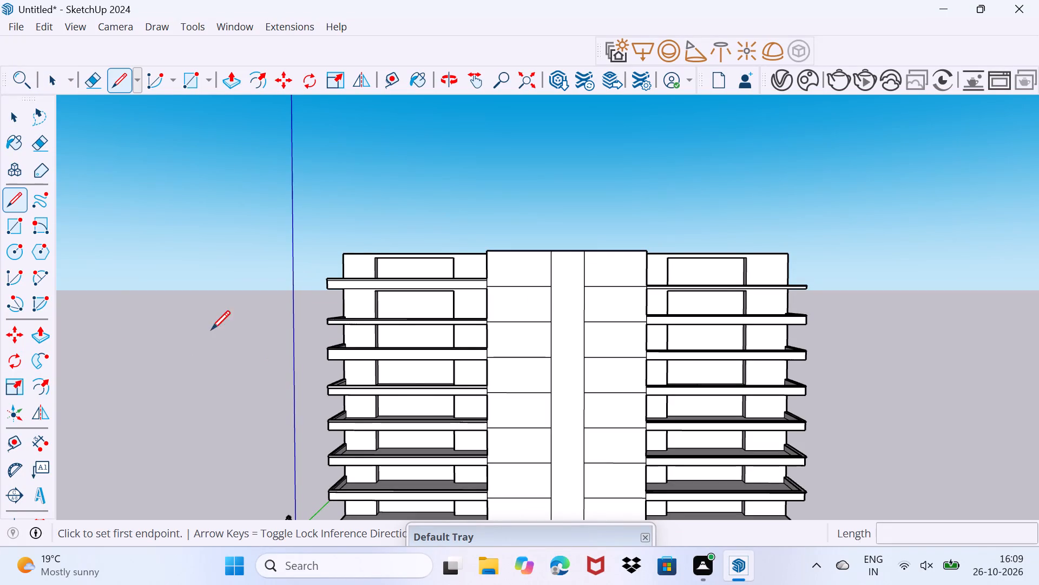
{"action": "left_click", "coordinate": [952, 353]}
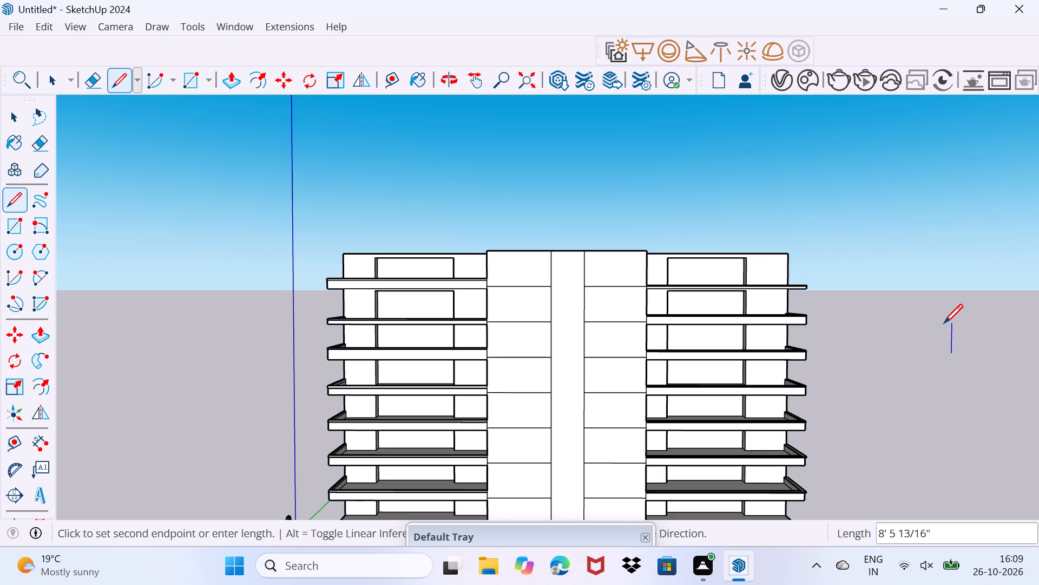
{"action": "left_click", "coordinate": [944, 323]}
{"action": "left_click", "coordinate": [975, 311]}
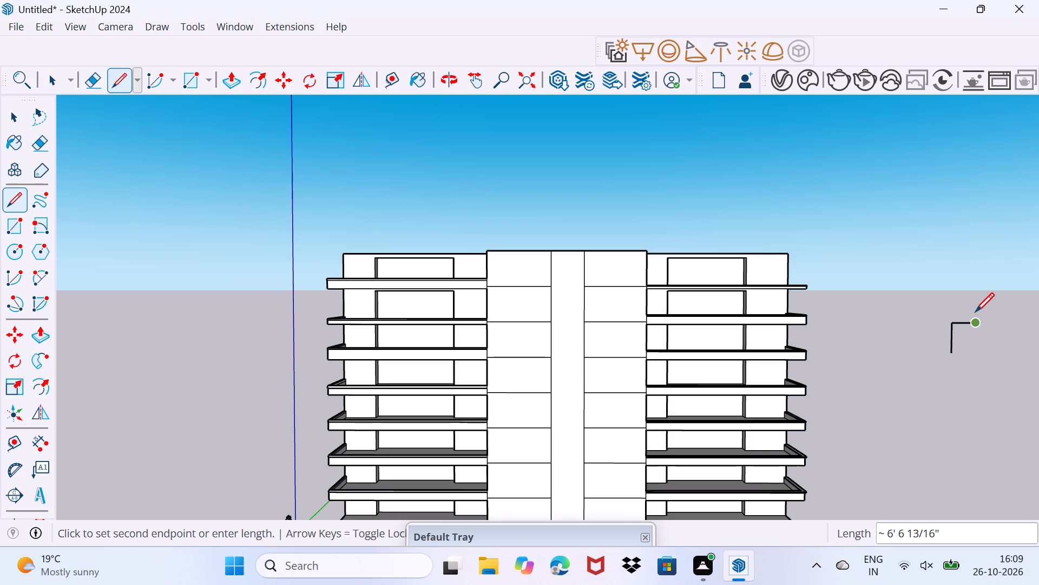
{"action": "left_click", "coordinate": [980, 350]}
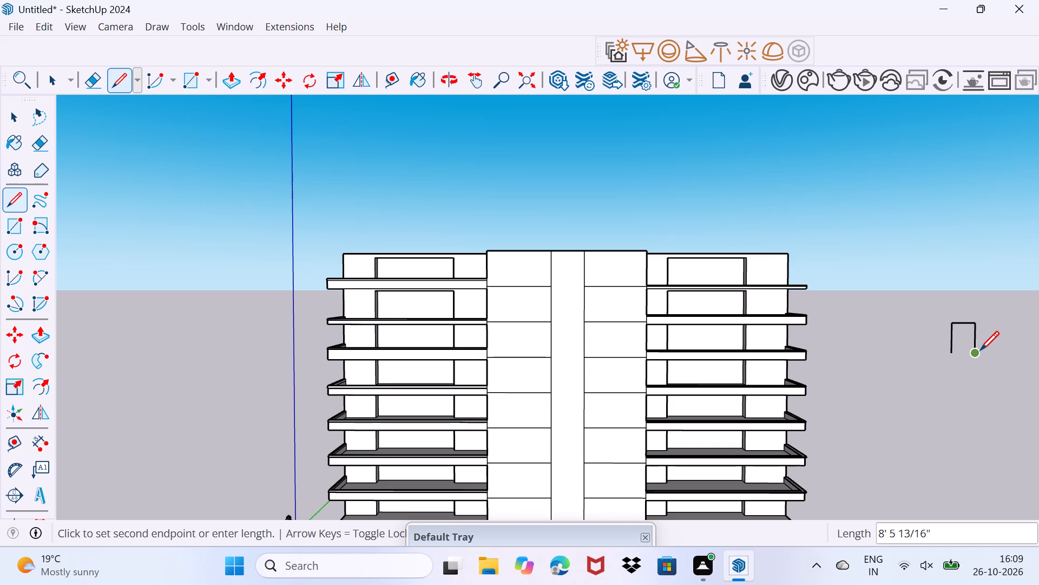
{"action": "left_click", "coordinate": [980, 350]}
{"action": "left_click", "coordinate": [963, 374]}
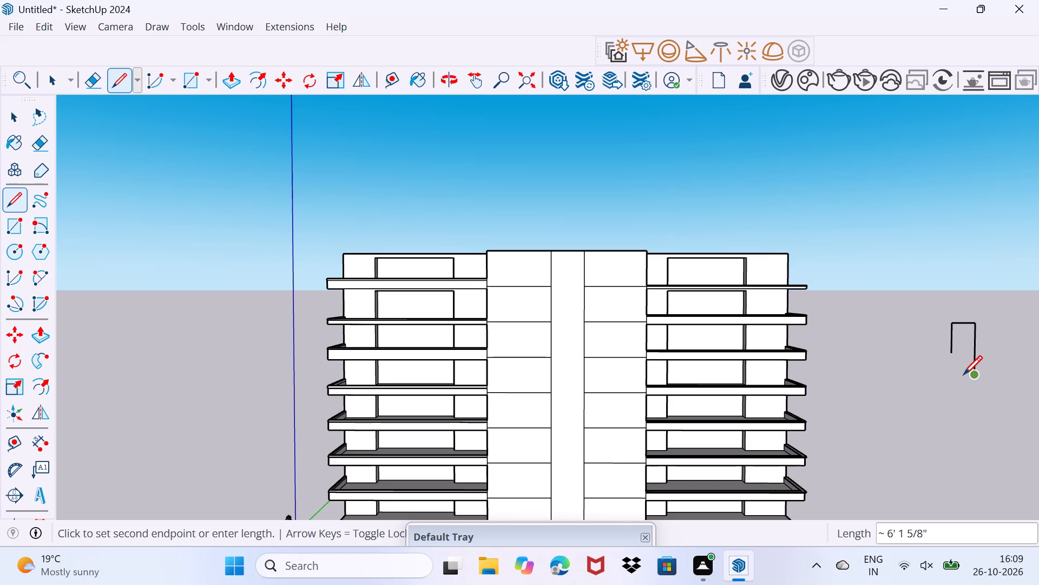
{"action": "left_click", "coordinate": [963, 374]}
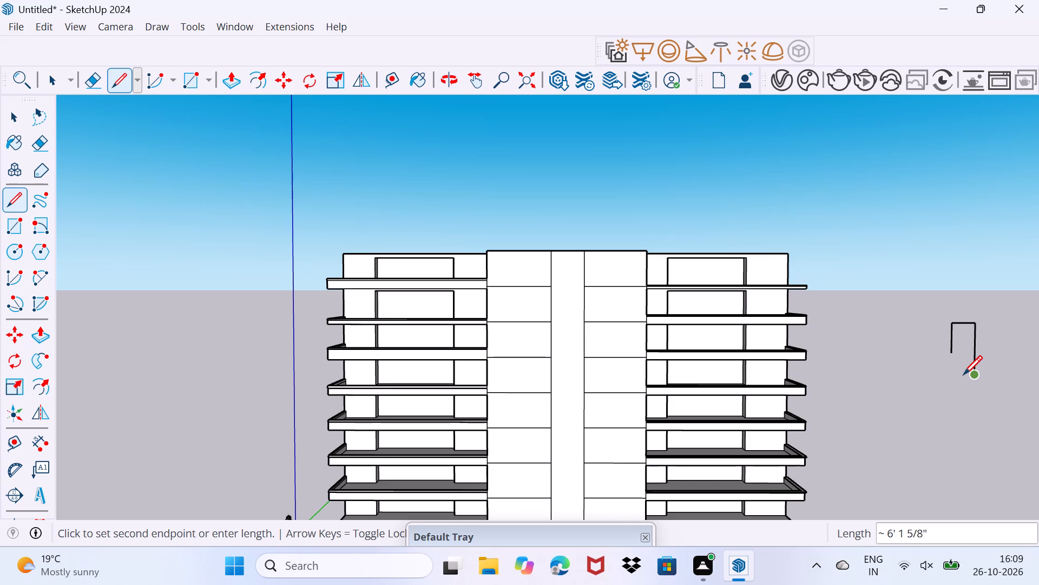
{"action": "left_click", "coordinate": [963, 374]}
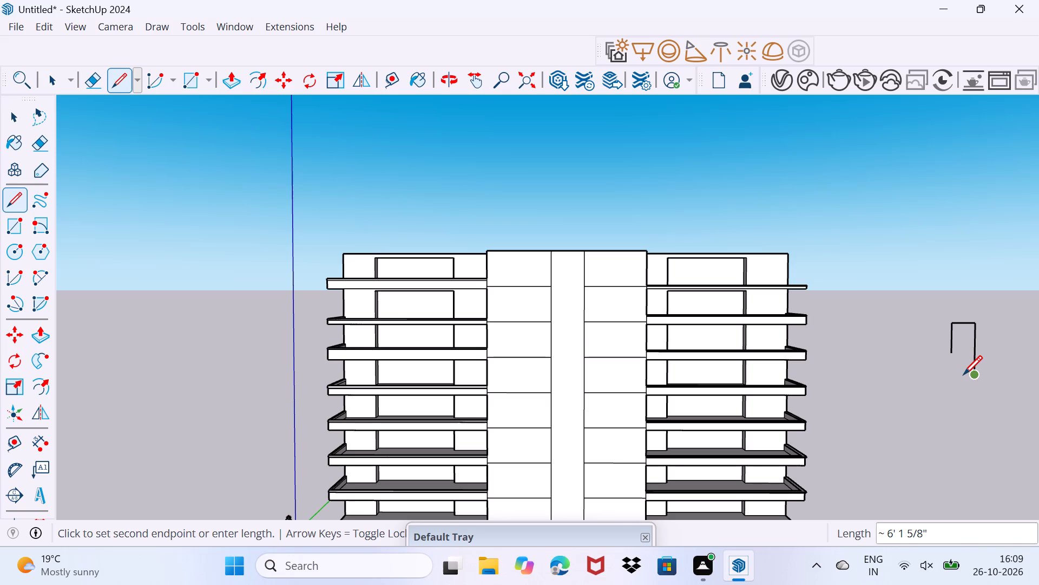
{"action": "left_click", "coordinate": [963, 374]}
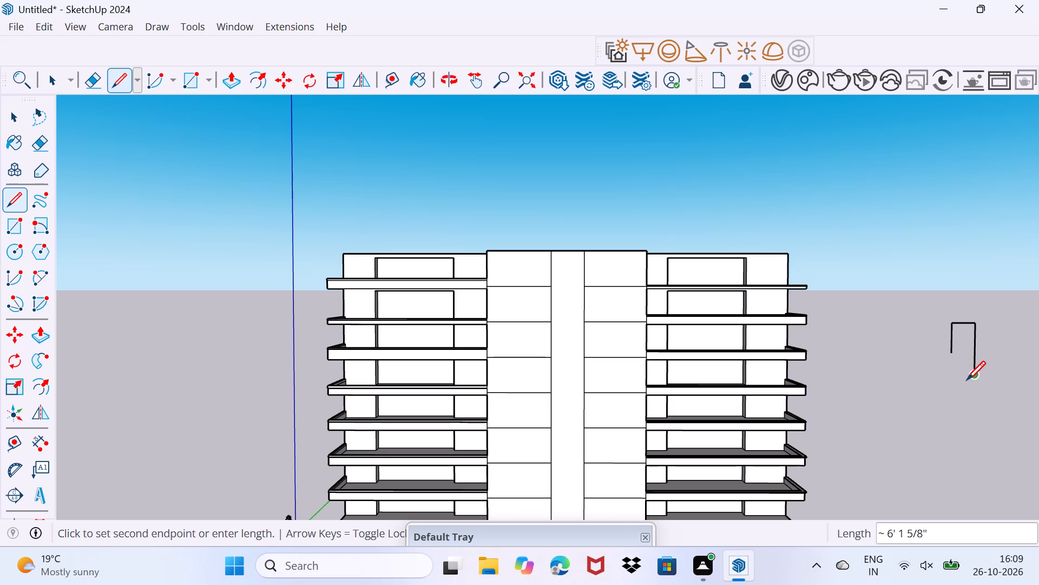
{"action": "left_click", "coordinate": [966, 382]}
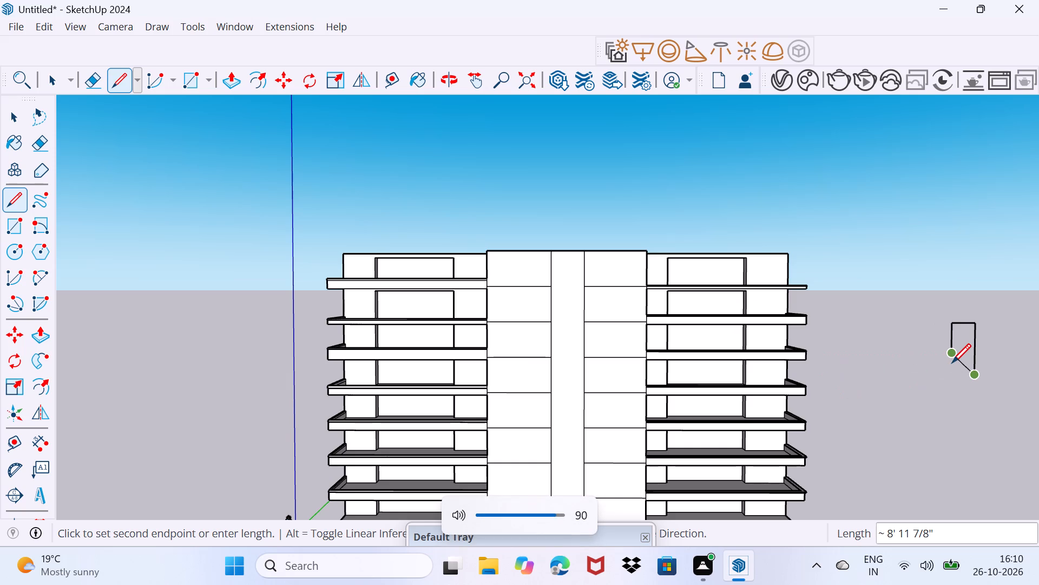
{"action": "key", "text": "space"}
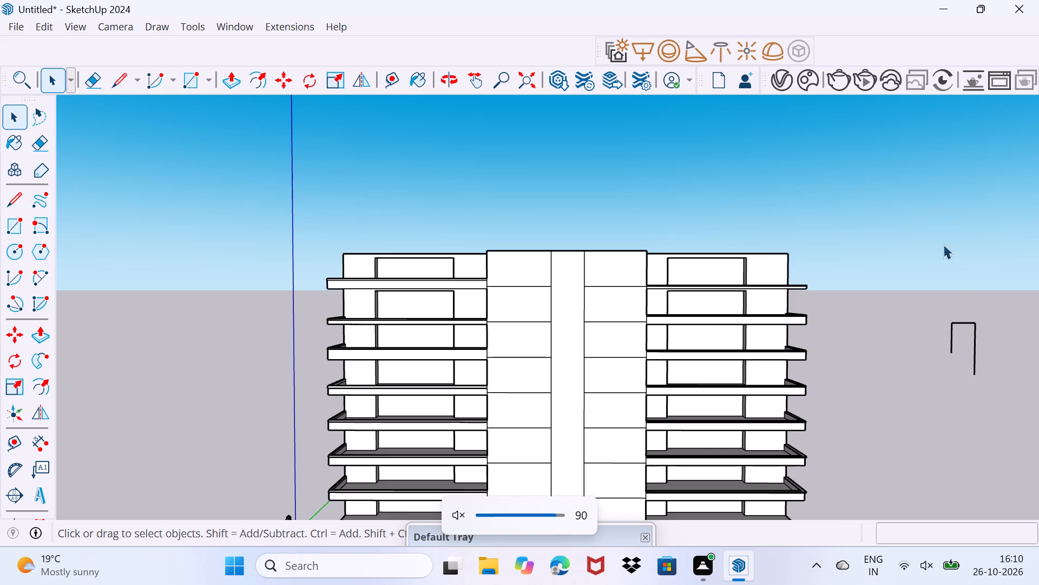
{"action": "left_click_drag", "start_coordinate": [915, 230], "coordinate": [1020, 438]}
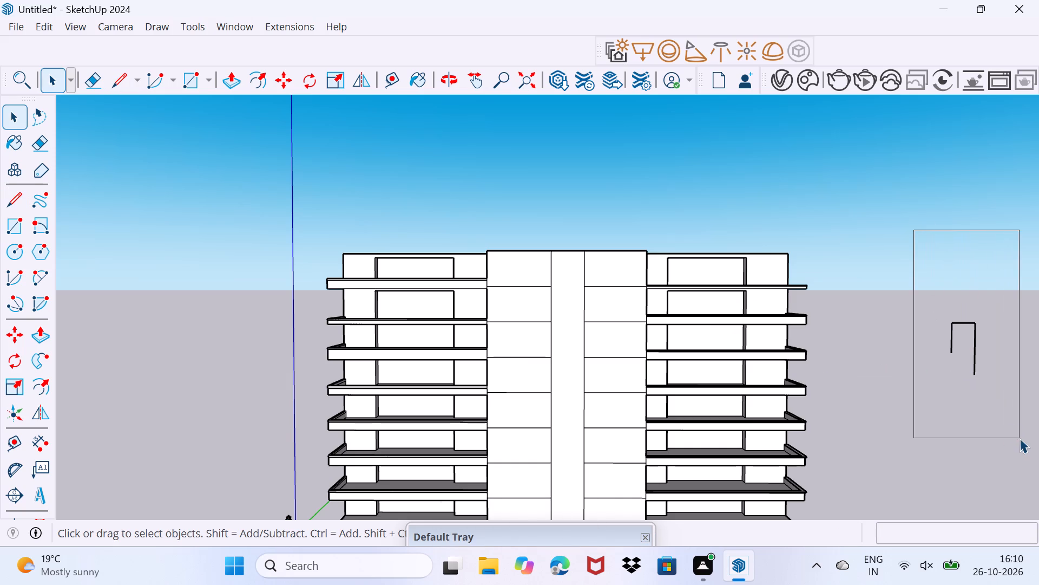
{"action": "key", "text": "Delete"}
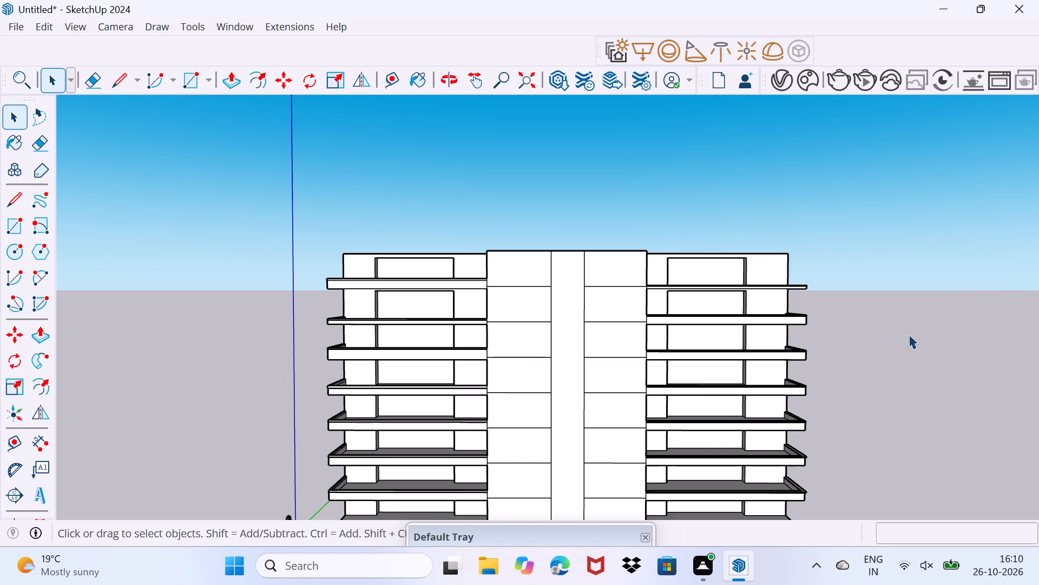
Pull the narrow full-height strip in the middle of the centre bay 0.8" outward.
{"action": "middle_click_drag", "start_coordinate": [896, 375], "coordinate": [831, 276], "text": "shift"}
{"action": "scroll", "coordinate": [401, 176], "scroll_direction": "up", "scroll_amount": 2}
{"action": "middle_click_drag", "start_coordinate": [444, 196], "coordinate": [453, 210]}
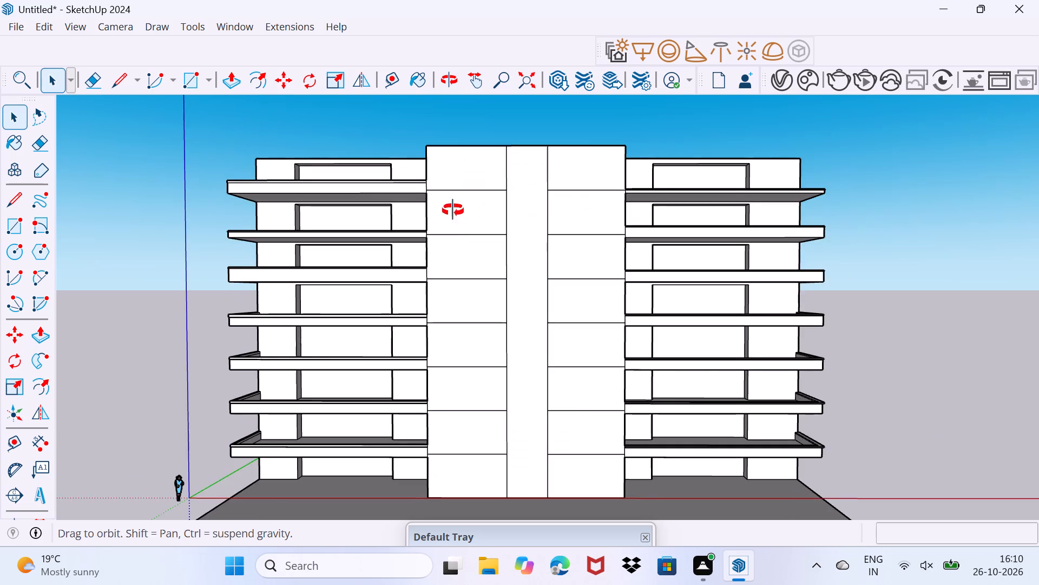
{"action": "middle_click_drag", "start_coordinate": [453, 210], "coordinate": [514, 275]}
{"action": "left_click", "coordinate": [542, 249]}
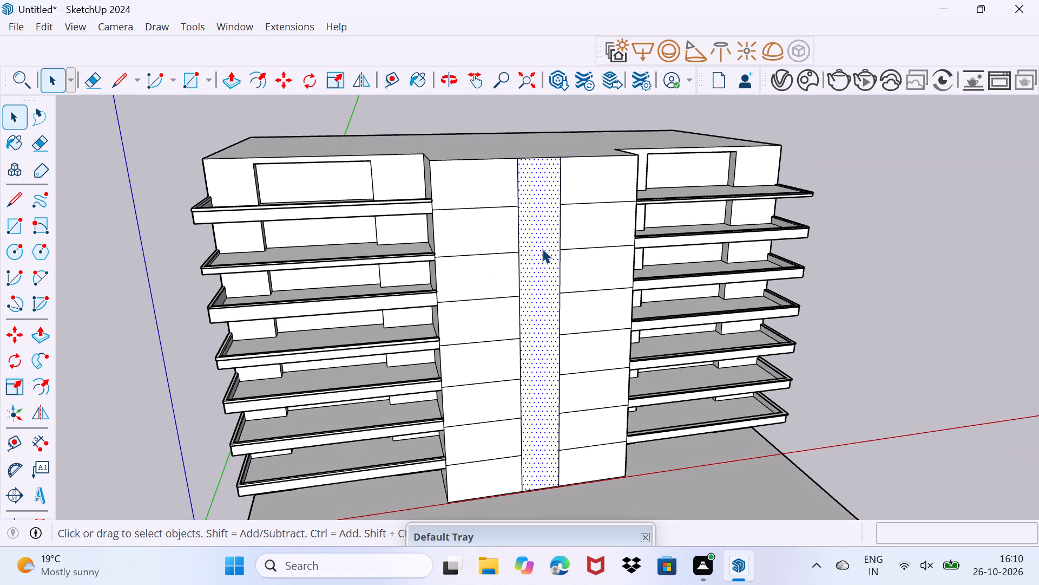
{"action": "key", "text": "p"}
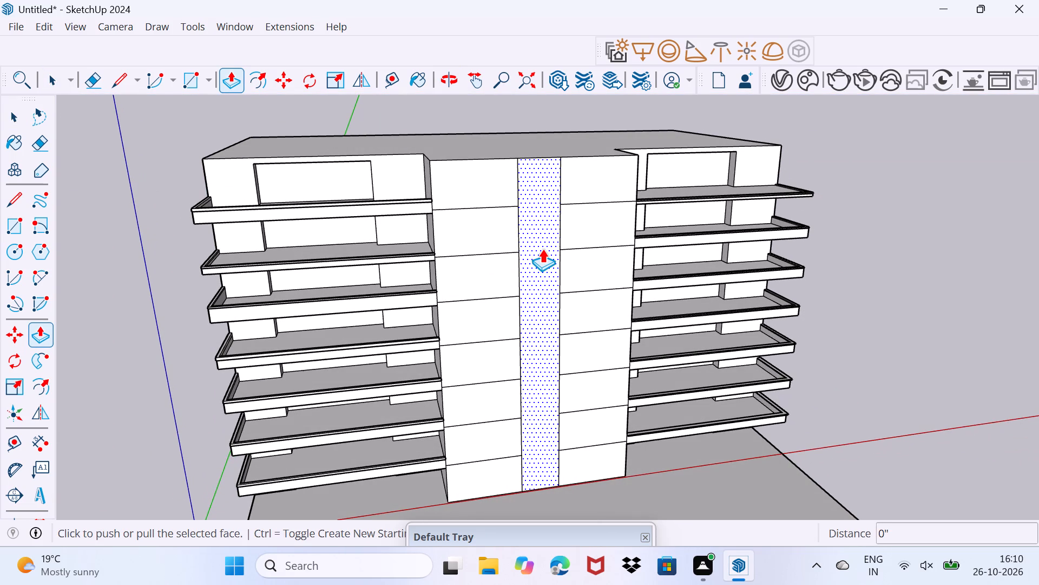
{"action": "left_click", "coordinate": [542, 249]}
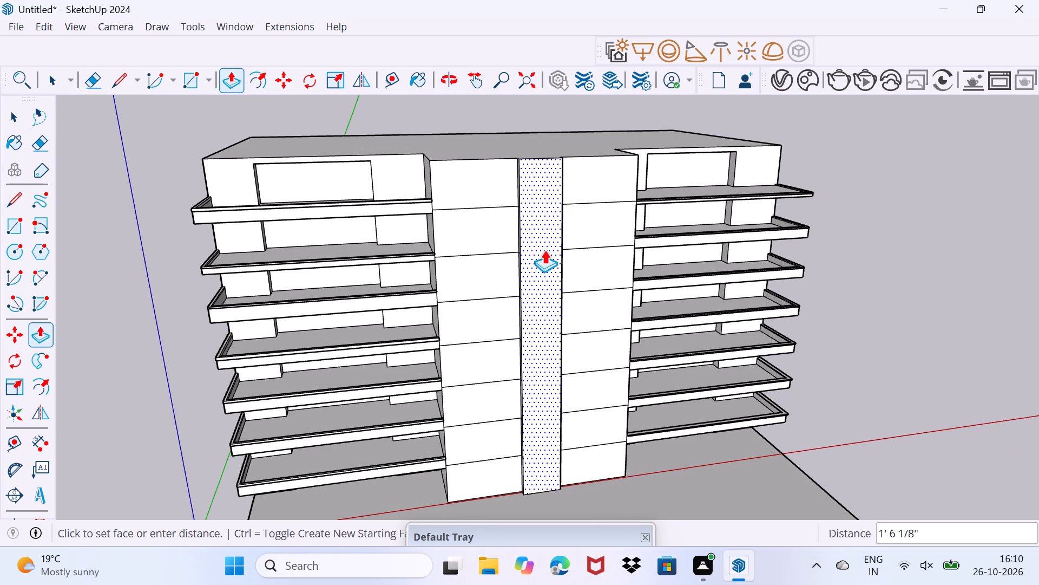
{"action": "key", "text": "0"}
{"action": "key", "text": "period"}
{"action": "key", "text": "8"}
{"action": "key", "text": "shift+quotedbl"}
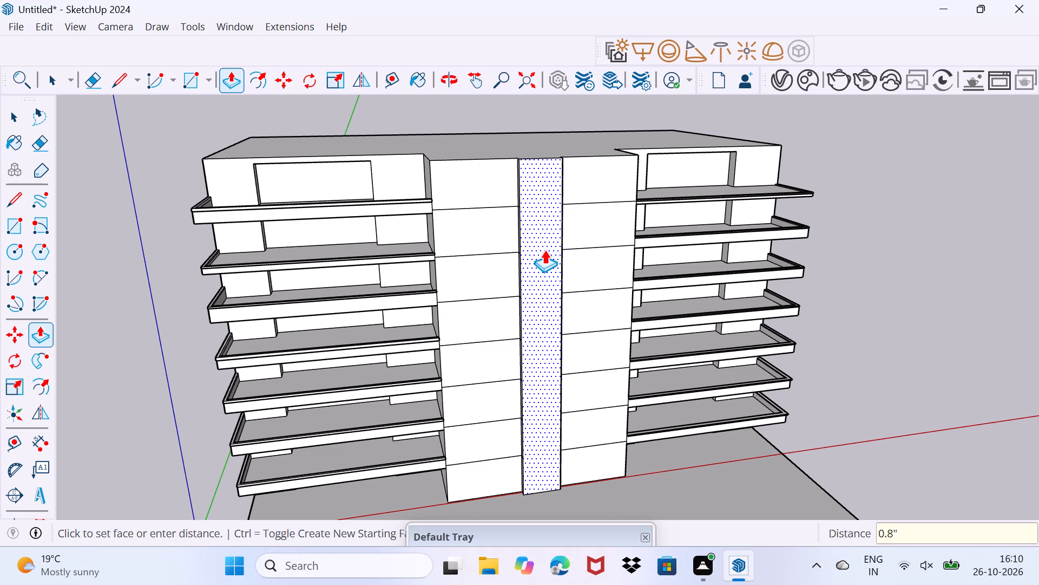
{"action": "key", "text": "Return"}
Push the centre bay's full-height strip about 5 1/2" inward from its current face.
{"action": "scroll", "coordinate": [544, 250], "scroll_direction": "up", "scroll_amount": 2}
{"action": "middle_click_drag", "start_coordinate": [518, 236], "coordinate": [727, 266]}
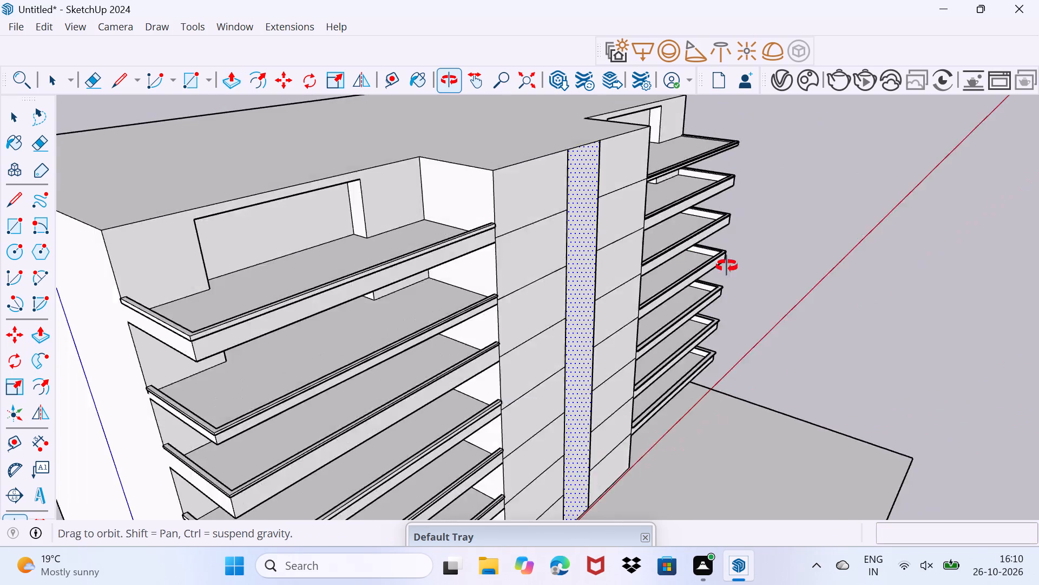
{"action": "middle_click_drag", "start_coordinate": [727, 266], "coordinate": [602, 211]}
{"action": "scroll", "coordinate": [565, 196], "scroll_direction": "up", "scroll_amount": 4}
{"action": "middle_click_drag", "start_coordinate": [534, 182], "coordinate": [559, 247]}
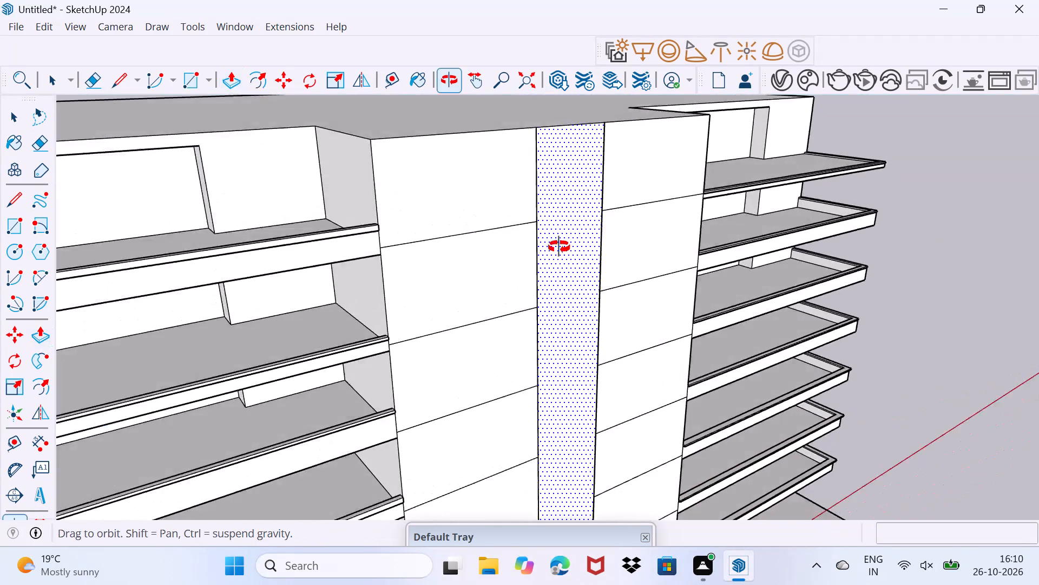
{"action": "middle_click_drag", "start_coordinate": [559, 247], "coordinate": [568, 287]}
{"action": "left_click", "coordinate": [570, 247]}
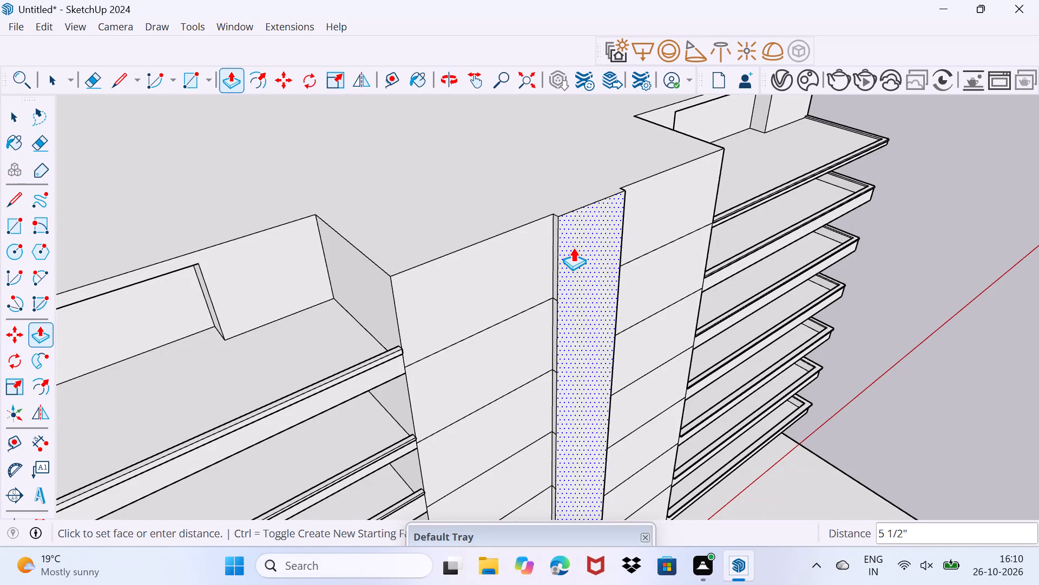
{"action": "left_click", "coordinate": [573, 248]}
{"action": "key", "text": "space"}
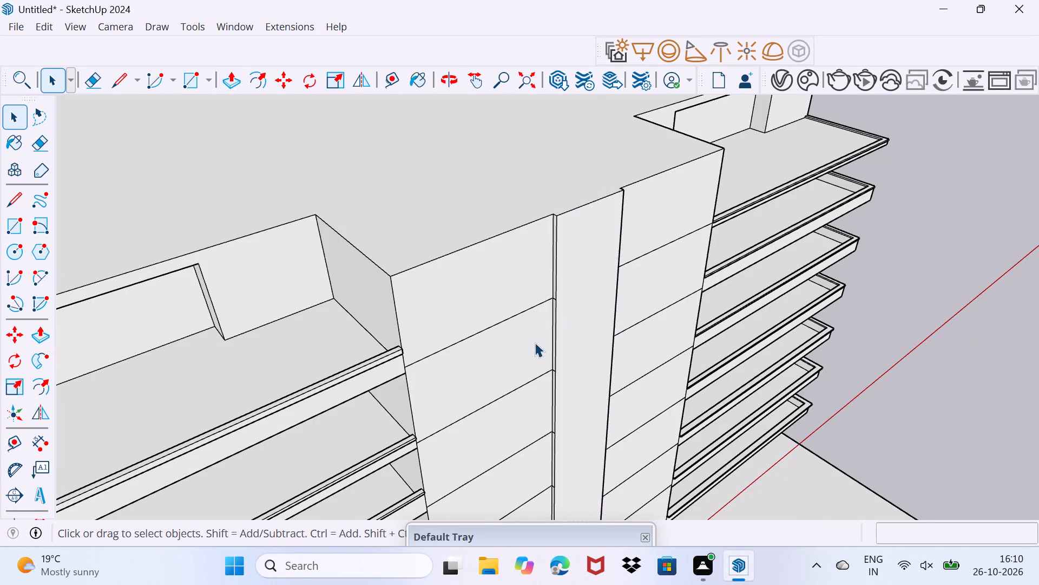
Pull the centre bay's full-height strip about 9 3/4" outward so it projects beyond the adjoining wall panels.
{"action": "scroll", "coordinate": [542, 335], "scroll_direction": "up", "scroll_amount": 4}
{"action": "middle_click_drag", "start_coordinate": [545, 342], "coordinate": [596, 303]}
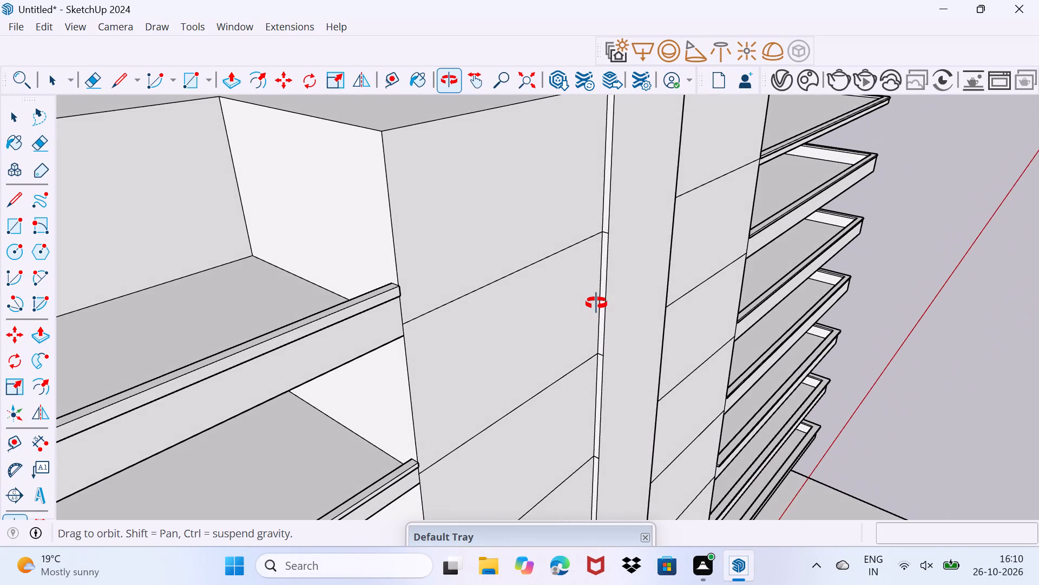
{"action": "middle_click_drag", "start_coordinate": [596, 303], "coordinate": [413, 283]}
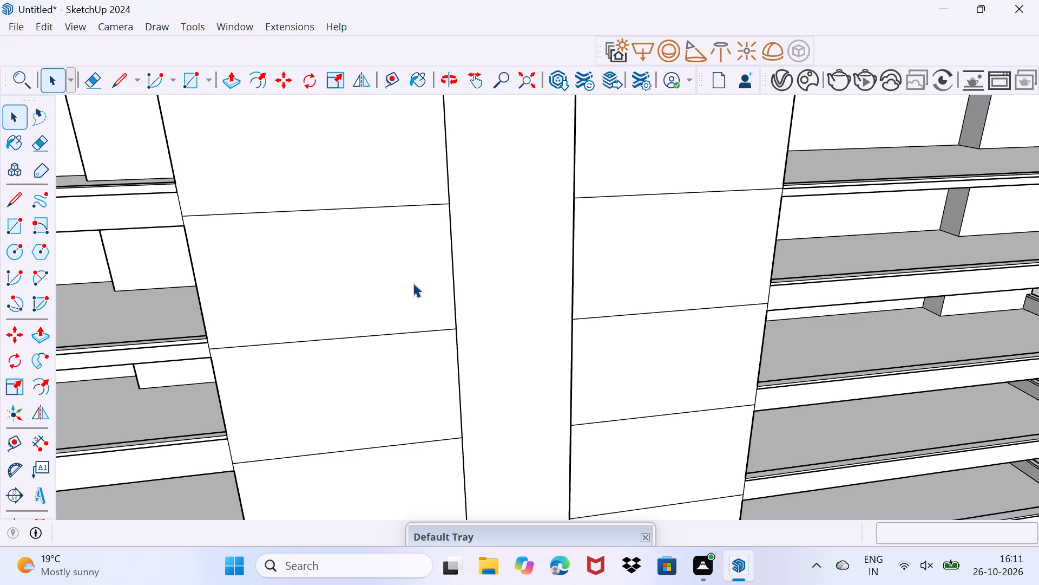
{"action": "middle_click_drag", "start_coordinate": [485, 303], "coordinate": [502, 324]}
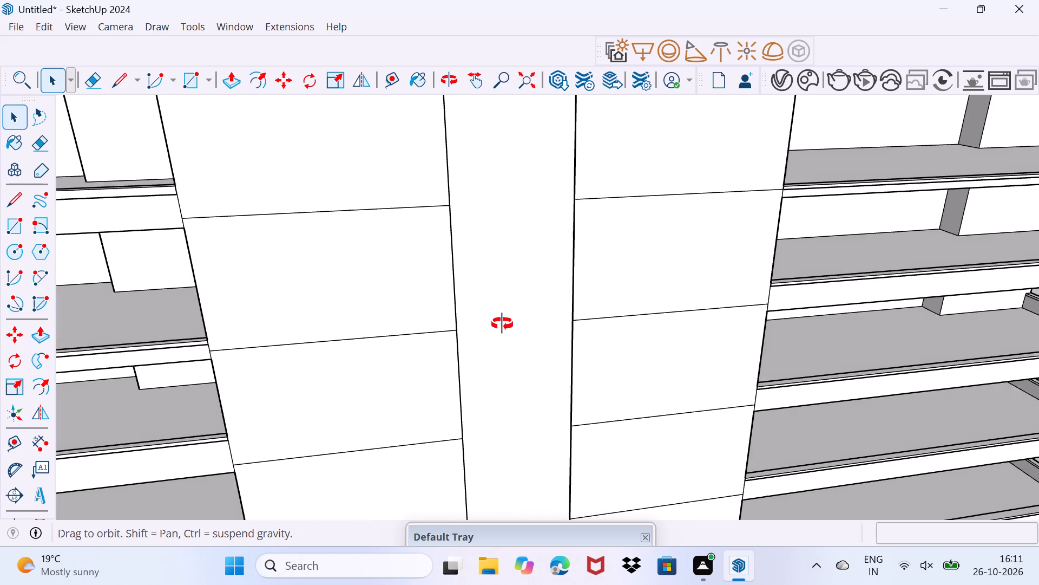
{"action": "middle_click_drag", "start_coordinate": [502, 324], "coordinate": [601, 345]}
{"action": "left_click", "coordinate": [596, 297]}
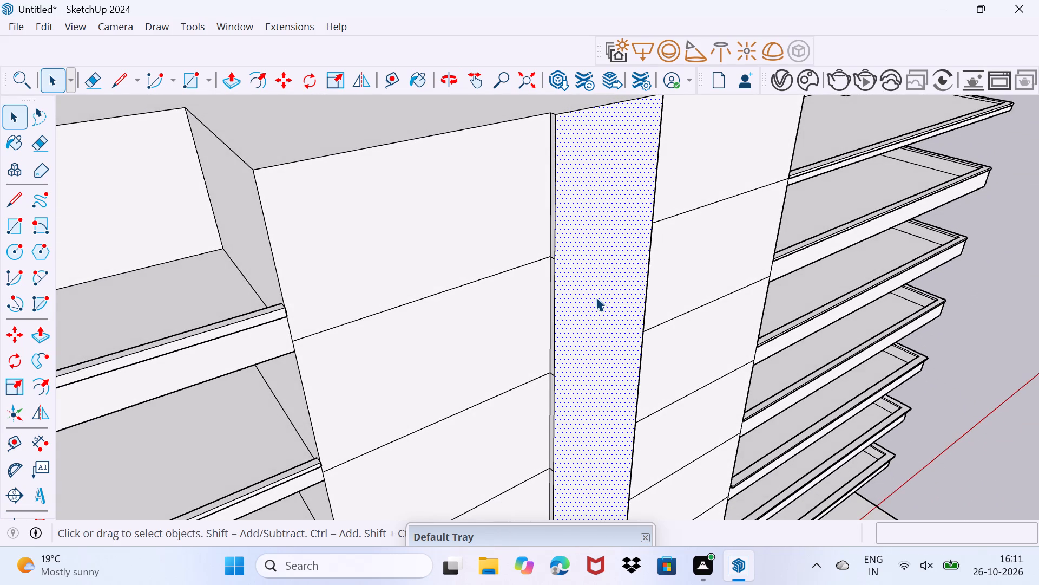
{"action": "key", "text": "p"}
{"action": "left_click", "coordinate": [596, 297]}
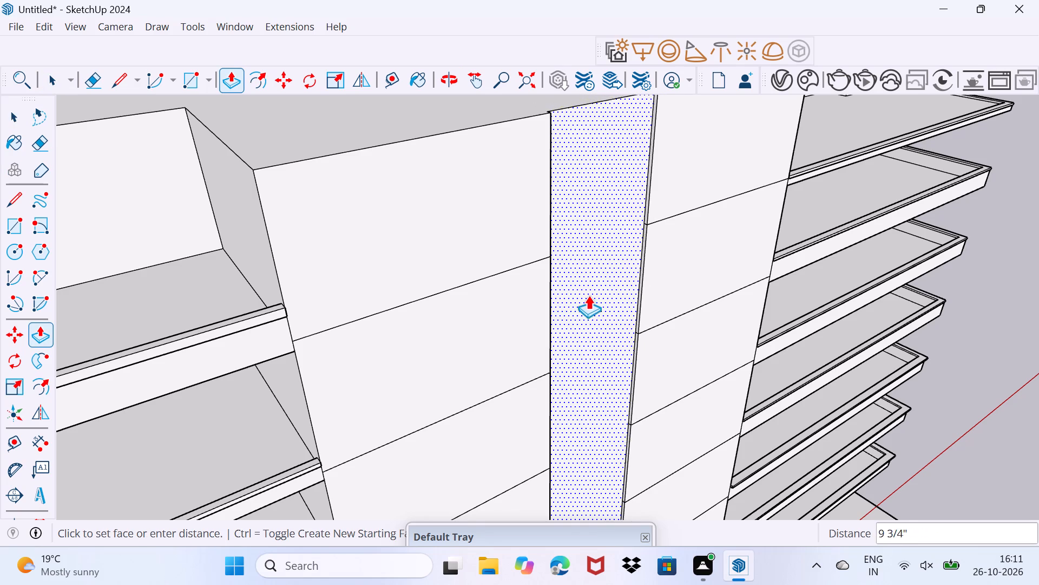
{"action": "left_click", "coordinate": [590, 296]}
{"action": "middle_click_drag", "start_coordinate": [589, 294], "coordinate": [555, 304]}
{"action": "key", "text": "space"}
Draw a rectangle about 7' 5" wide and 10' high on the centre bay's eighth-storey panel, against the strip's left edge.
{"action": "left_click_drag", "start_coordinate": [571, 330], "coordinate": [579, 286]}
{"action": "middle_click_drag", "start_coordinate": [518, 268], "coordinate": [413, 282]}
{"action": "scroll", "coordinate": [423, 275], "scroll_direction": "up", "scroll_amount": 10}
{"action": "middle_click_drag", "start_coordinate": [431, 270], "coordinate": [240, 291]}
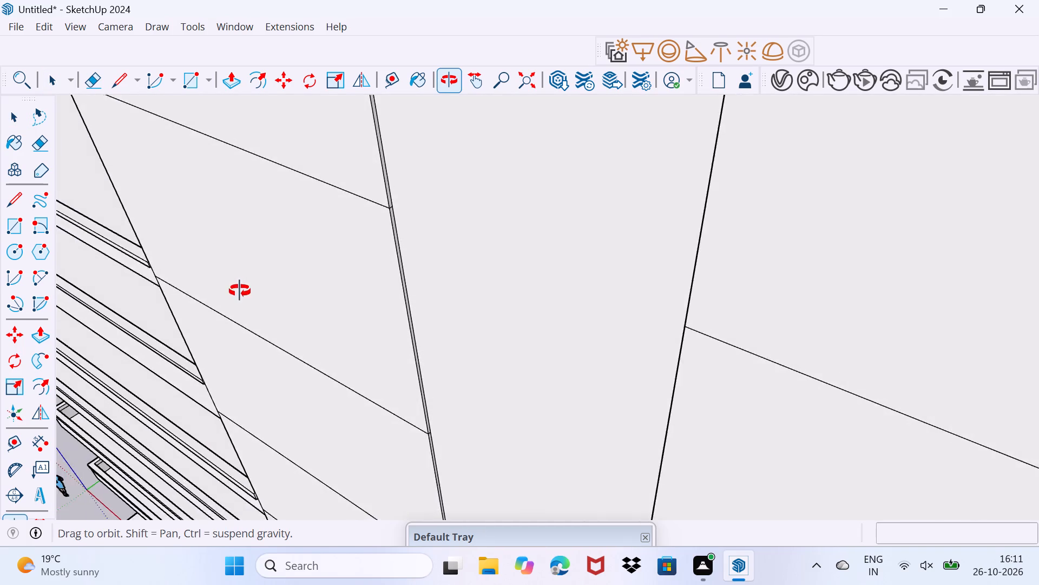
{"action": "middle_click_drag", "start_coordinate": [240, 291], "coordinate": [484, 232]}
{"action": "scroll", "coordinate": [484, 232], "scroll_direction": "down", "scroll_amount": 2}
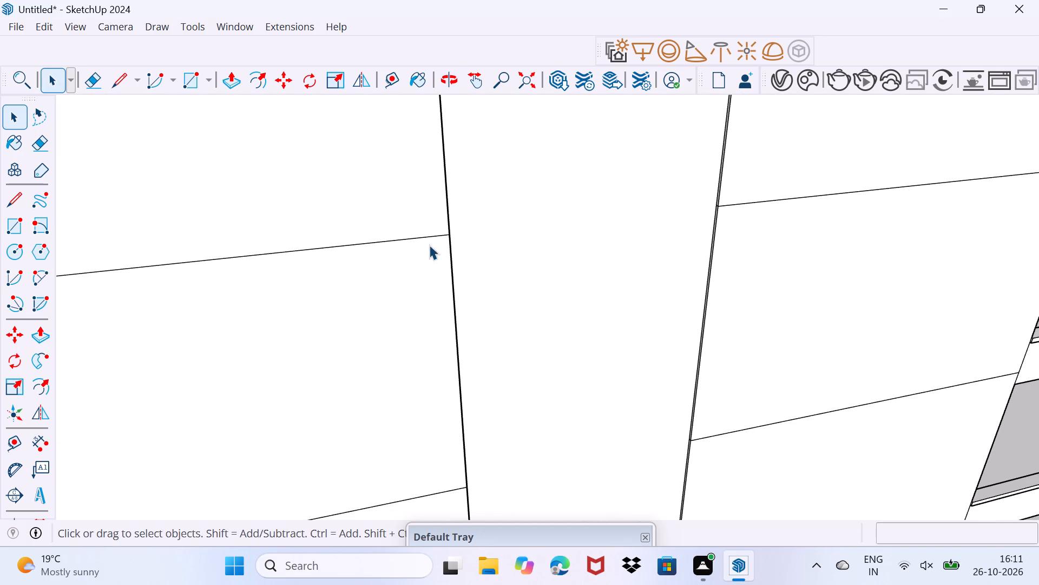
{"action": "middle_click_drag", "start_coordinate": [419, 245], "coordinate": [470, 254]}
{"action": "scroll", "coordinate": [470, 254], "scroll_direction": "down", "scroll_amount": 2}
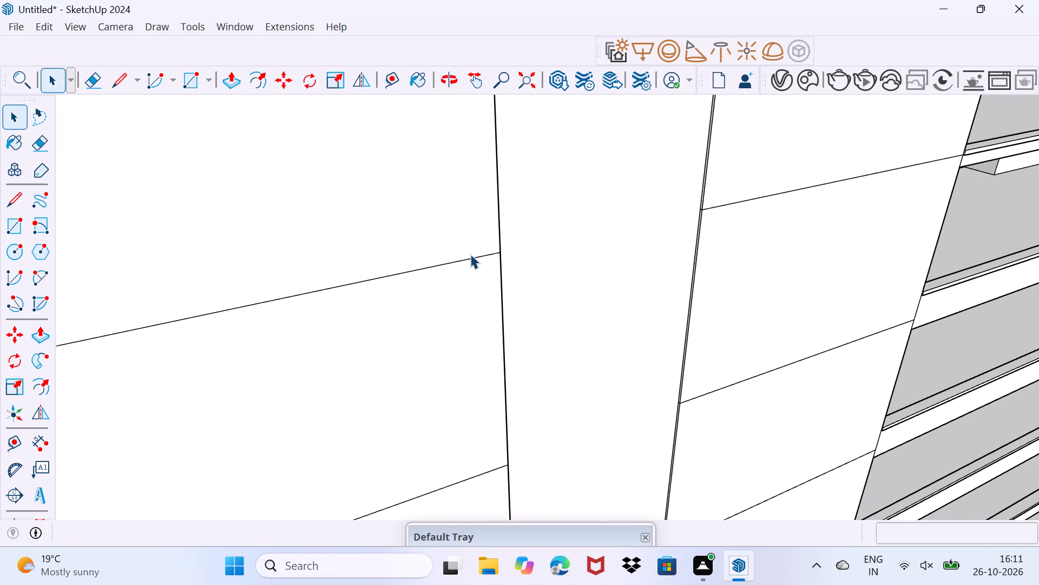
{"action": "scroll", "coordinate": [470, 254], "scroll_direction": "down", "scroll_amount": 10}
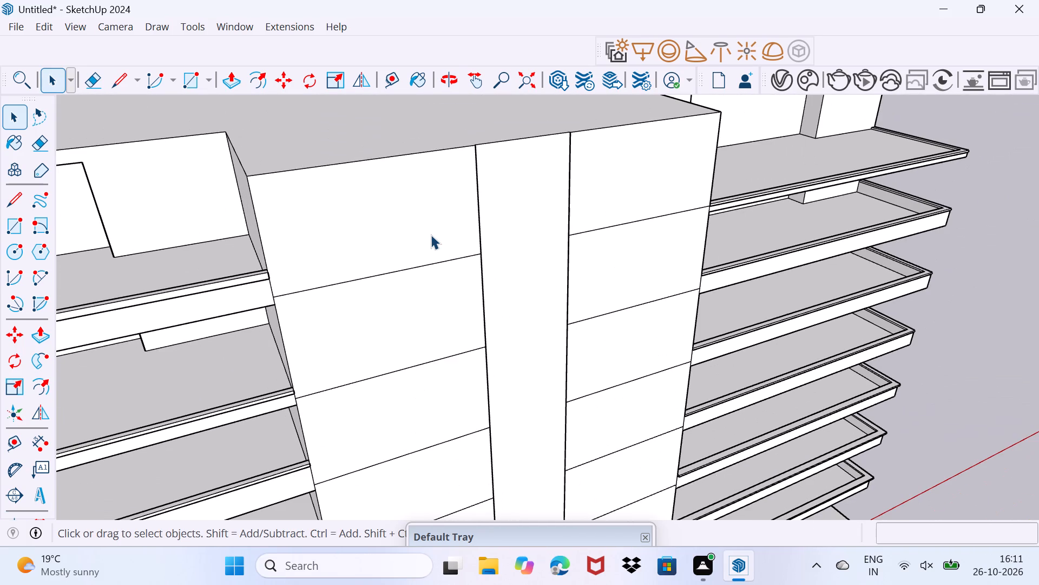
{"action": "key", "text": "r"}
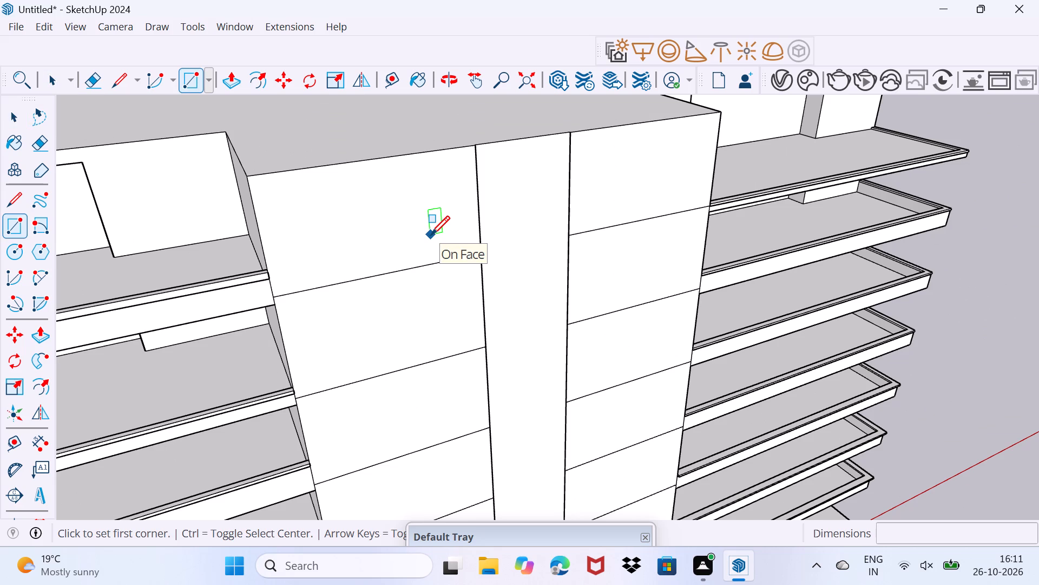
{"action": "left_click", "coordinate": [477, 147]}
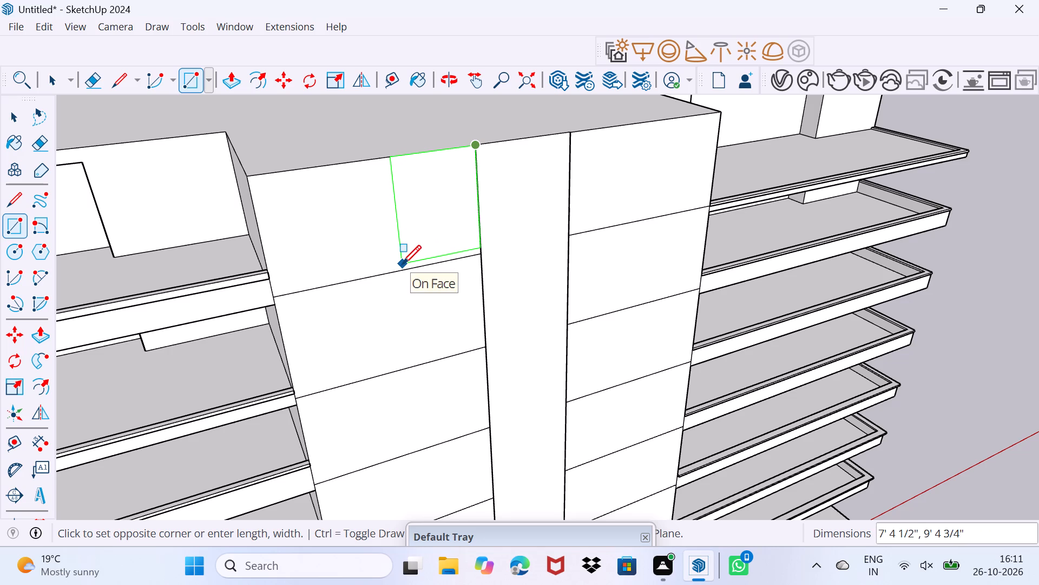
{"action": "left_click", "coordinate": [401, 265]}
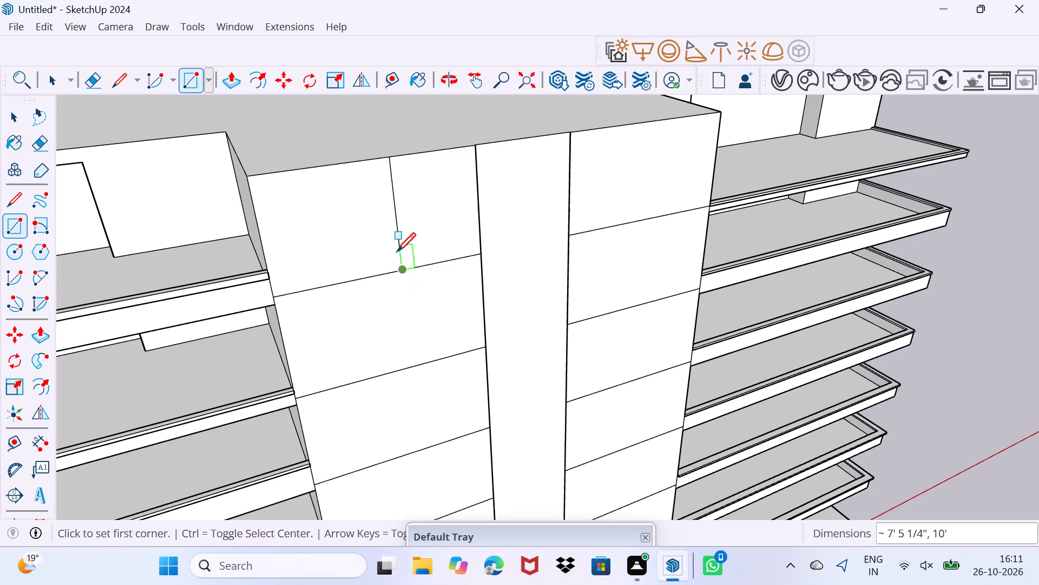
Copy the outline of the eighth-storey rectangle beside the strip 10' down onto the seventh-storey panel.
{"action": "scroll", "coordinate": [394, 248], "scroll_direction": "up", "scroll_amount": 2}
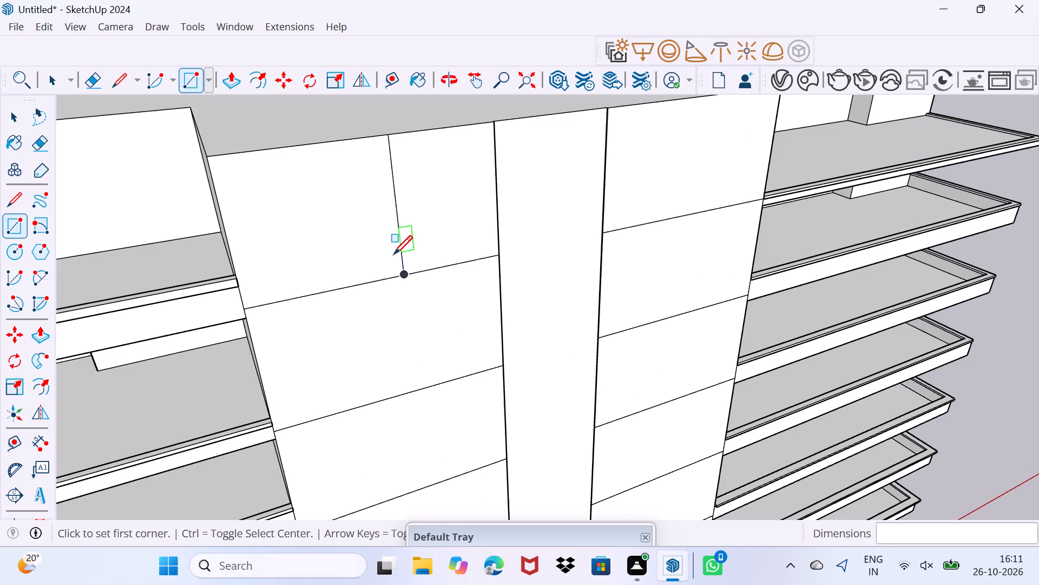
{"action": "key", "text": "space"}
{"action": "left_click", "coordinate": [399, 243]}
{"action": "left_click", "coordinate": [416, 271]}
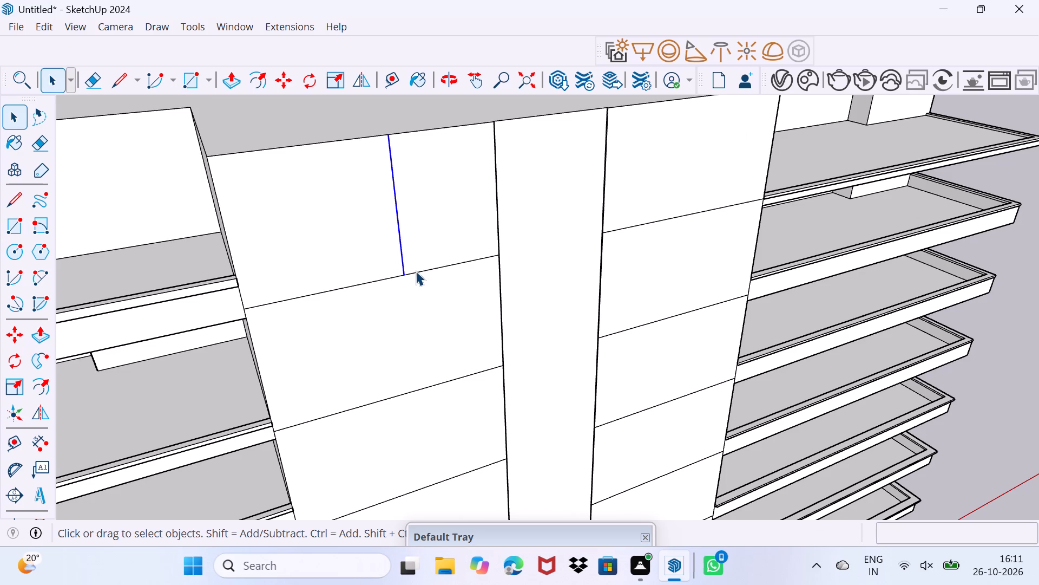
{"action": "left_click", "coordinate": [498, 225], "text": "ctrl"}
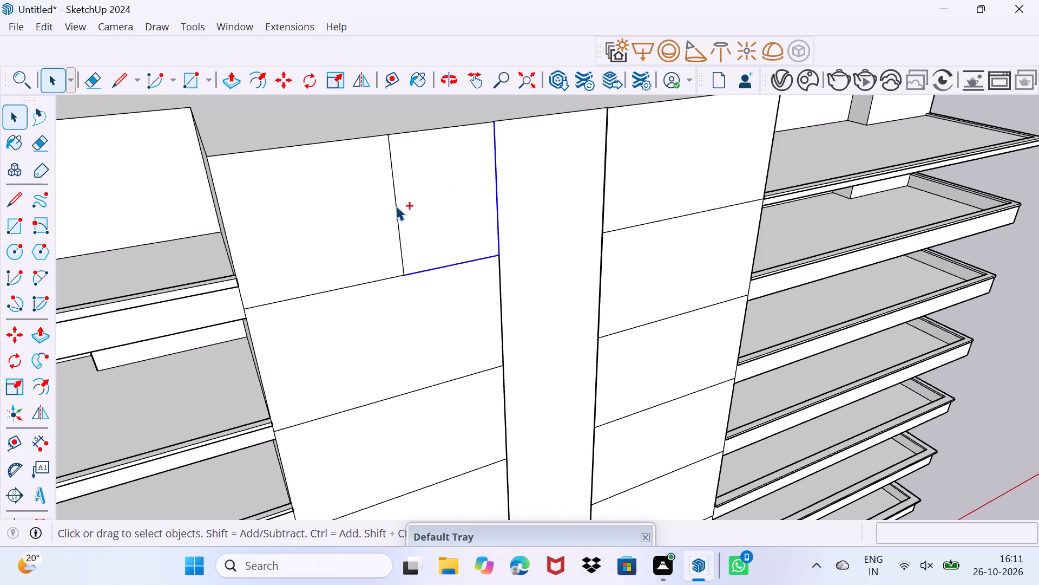
{"action": "left_click", "coordinate": [396, 206], "text": "ctrl"}
{"action": "left_click", "coordinate": [419, 132], "text": "ctrl"}
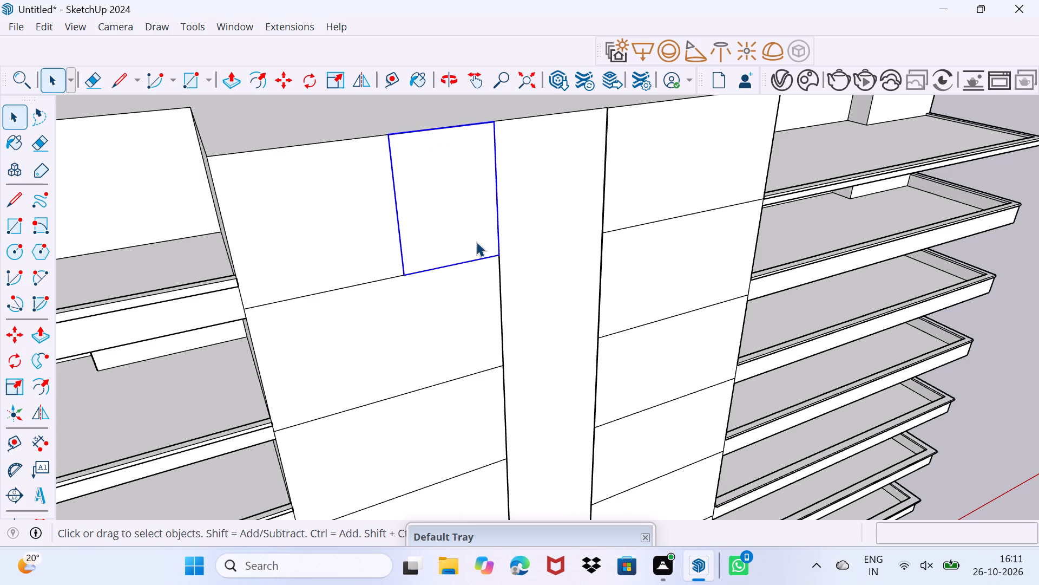
{"action": "key", "text": "m"}
{"action": "left_click", "coordinate": [496, 250]}
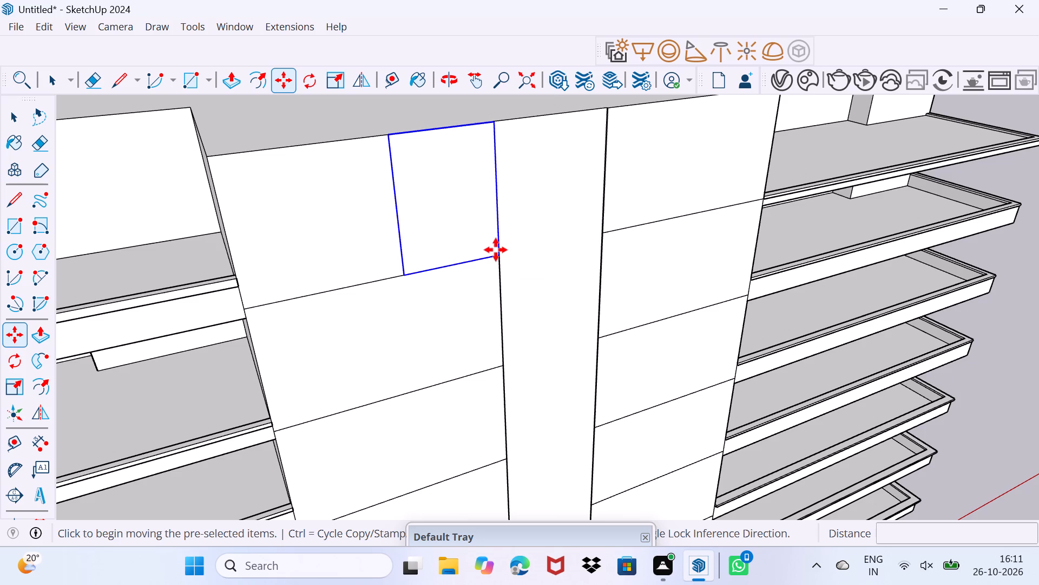
{"action": "left_click", "coordinate": [505, 366]}
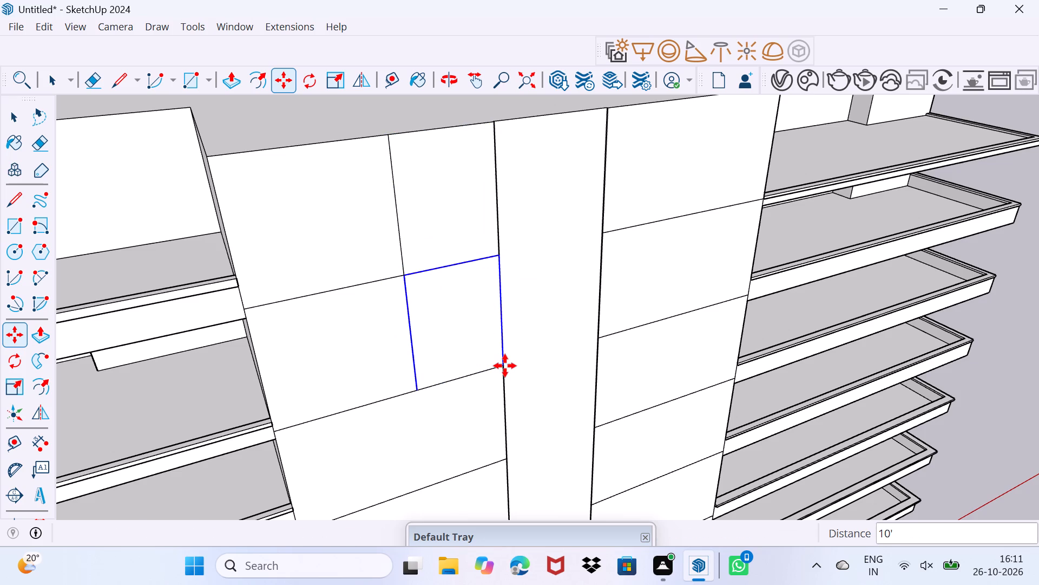
Continue copying the rectangle outline down at 10' intervals onto the sixth-, fifth- and fourth-storey panels left of the strip.
{"action": "left_click", "coordinate": [505, 366]}
{"action": "middle_click_drag", "start_coordinate": [494, 426], "coordinate": [492, 324]}
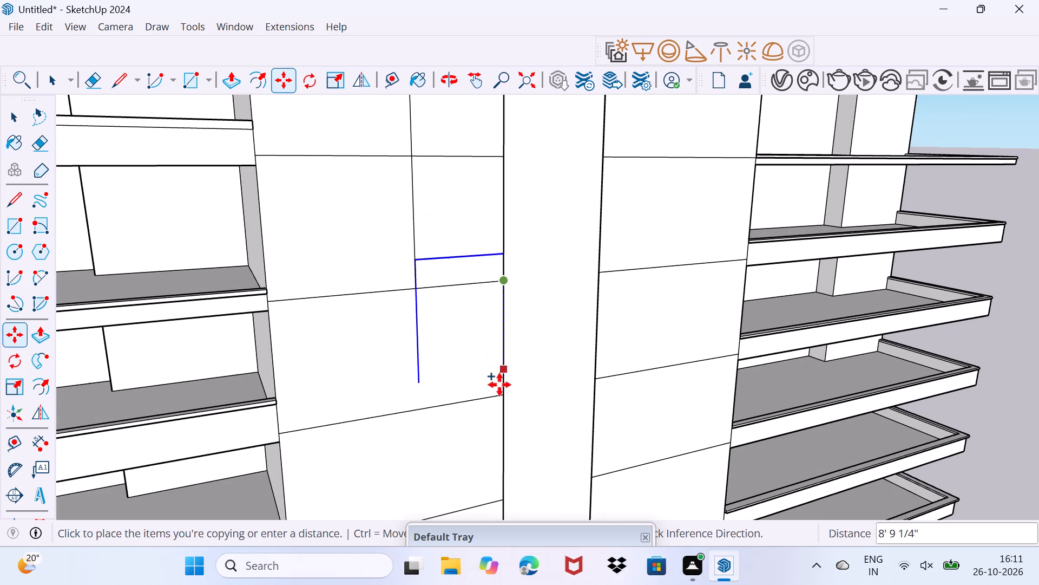
{"action": "left_click", "coordinate": [500, 394]}
{"action": "left_click", "coordinate": [503, 398]}
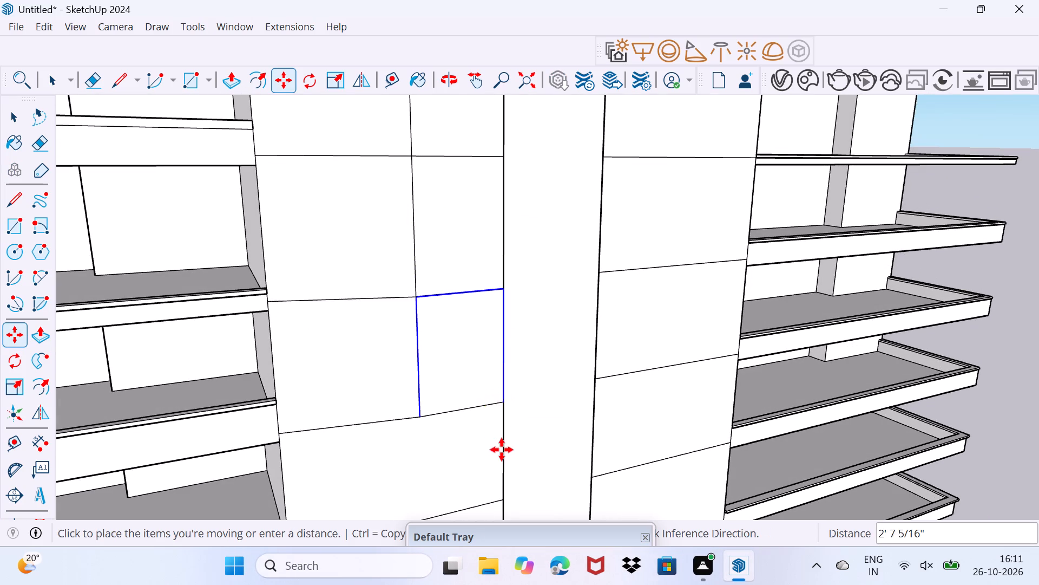
{"action": "middle_click_drag", "start_coordinate": [497, 415], "coordinate": [502, 344]}
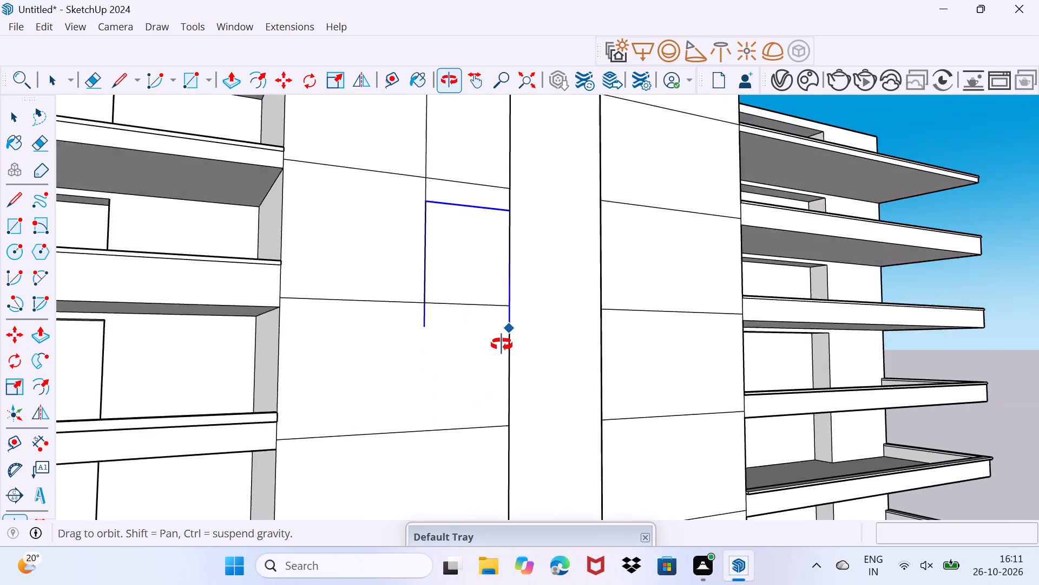
{"action": "middle_click_drag", "start_coordinate": [502, 344], "coordinate": [499, 198]}
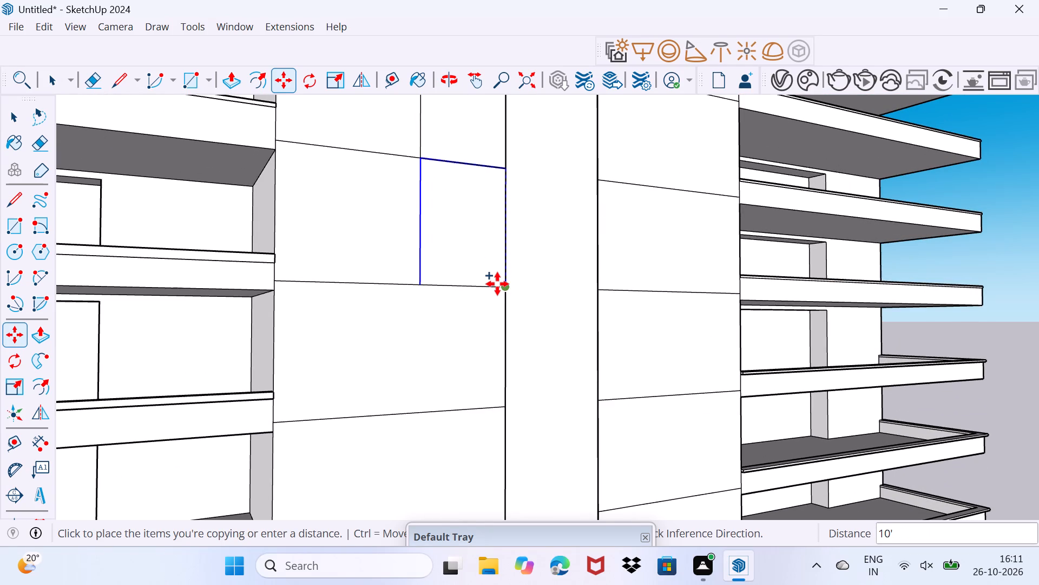
{"action": "left_click", "coordinate": [497, 284]}
{"action": "left_click", "coordinate": [502, 286]}
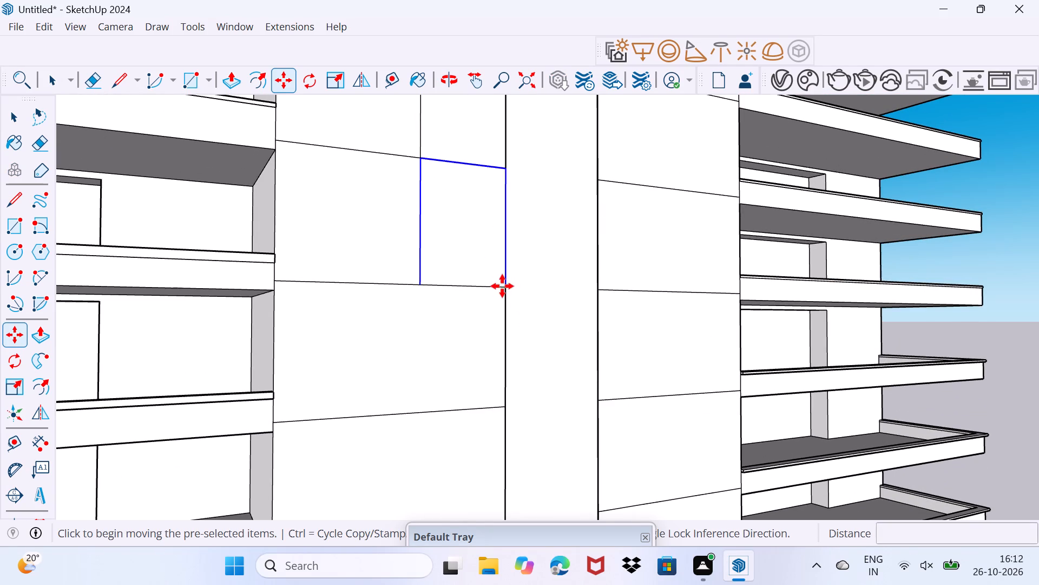
{"action": "left_click", "coordinate": [501, 414]}
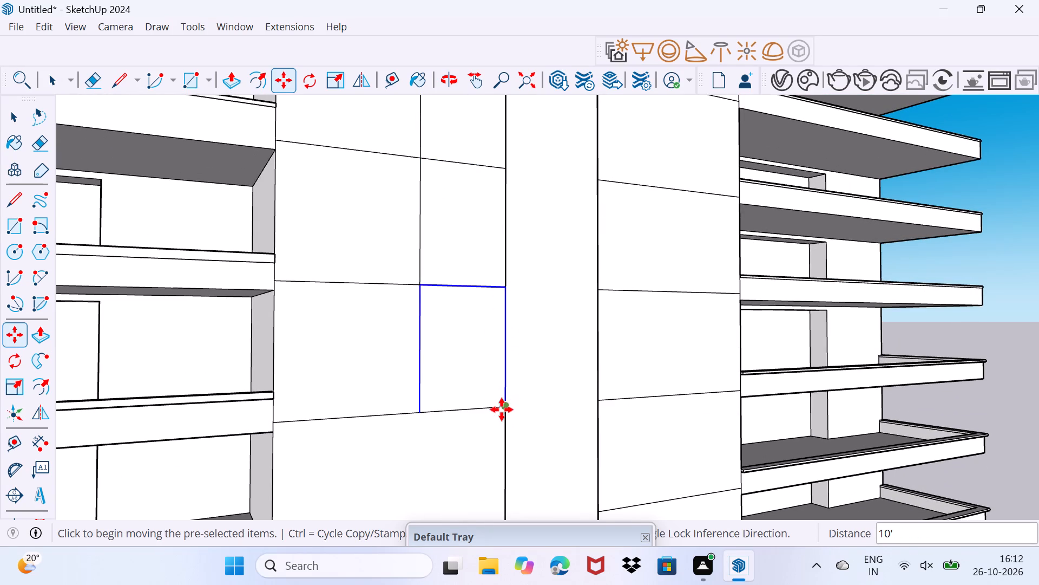
Continue copying the rectangle outline down at 10' intervals onto the third-, second- and ground-storey panels left of the strip.
{"action": "left_click", "coordinate": [502, 409]}
{"action": "middle_click_drag", "start_coordinate": [501, 463], "coordinate": [514, 310]}
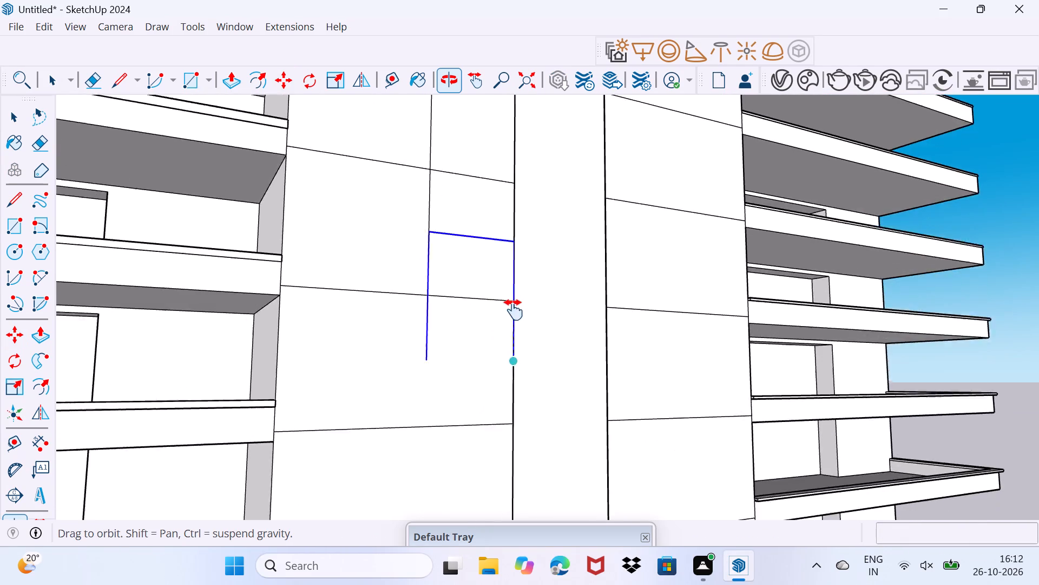
{"action": "middle_click_drag", "start_coordinate": [514, 310], "coordinate": [515, 288]}
{"action": "left_click", "coordinate": [517, 355]}
{"action": "left_click", "coordinate": [522, 351]}
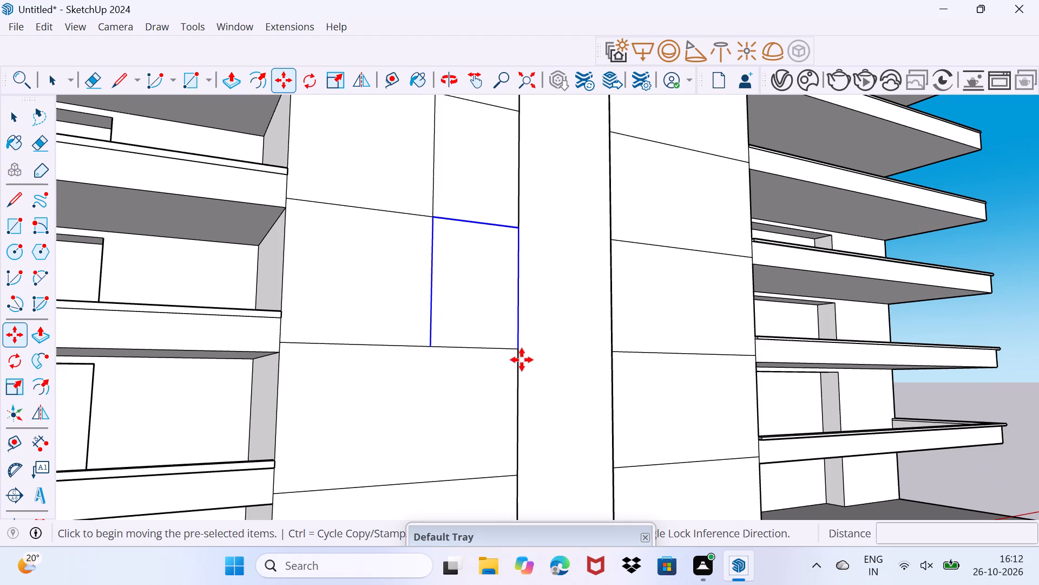
{"action": "left_click", "coordinate": [517, 479]}
{"action": "middle_click_drag", "start_coordinate": [519, 479], "coordinate": [528, 442]}
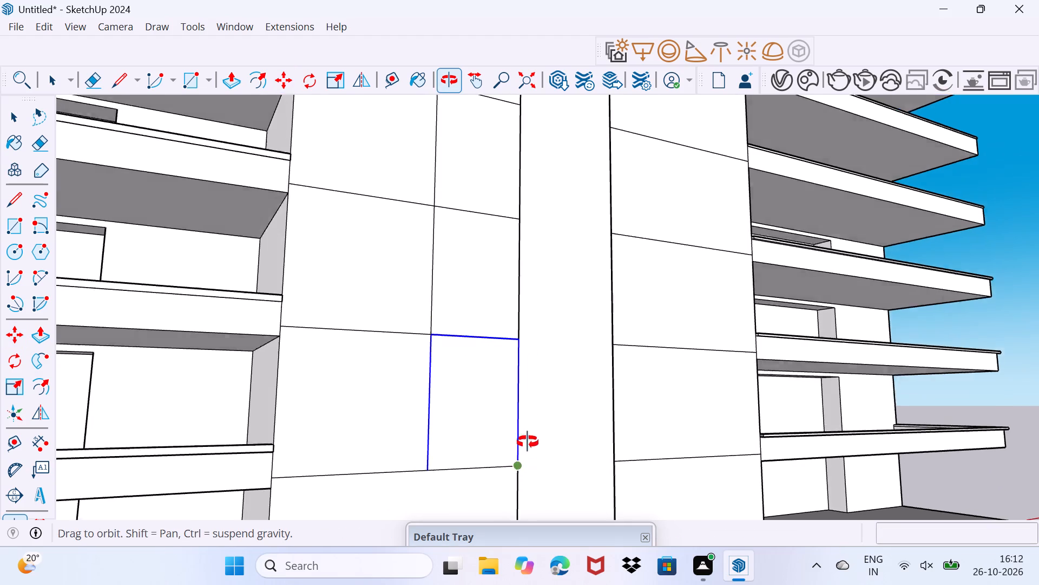
{"action": "middle_click_drag", "start_coordinate": [528, 442], "coordinate": [532, 298]}
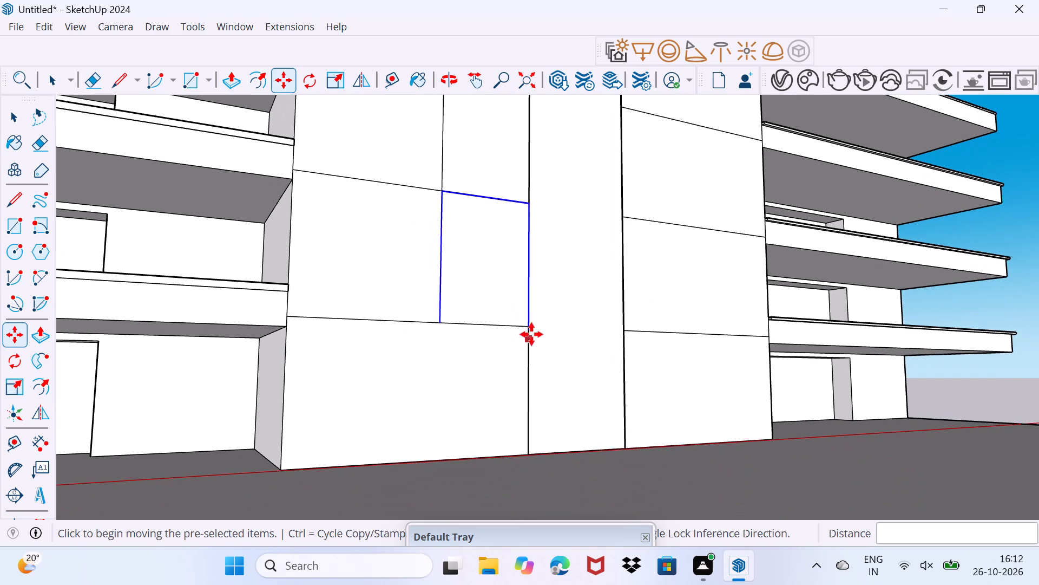
{"action": "left_click", "coordinate": [531, 330]}
{"action": "left_click", "coordinate": [531, 457]}
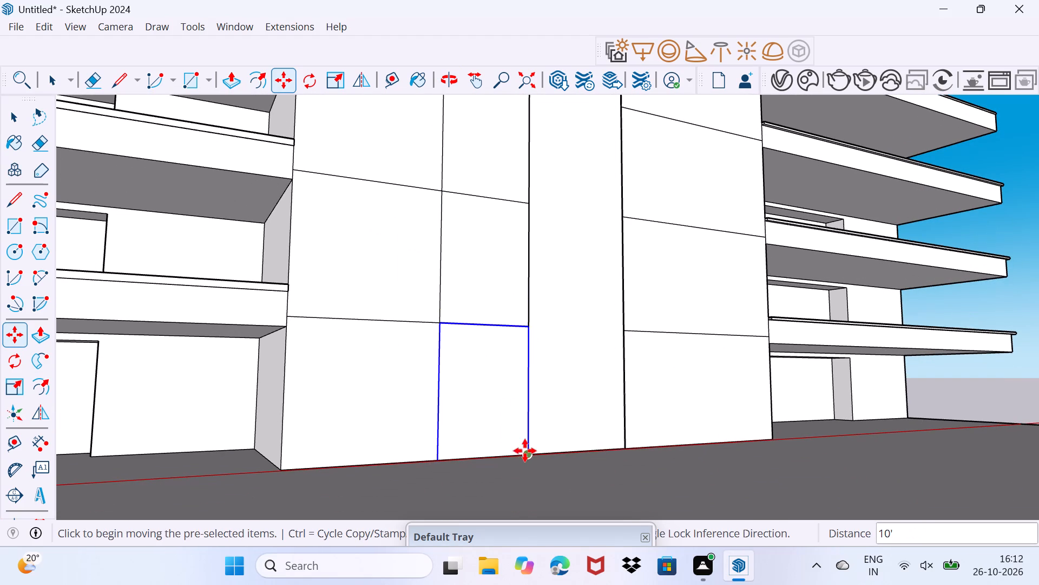
Copy the ground-storey rectangle's outline about 16' 9" across the strip onto the right-hand panel, against the strip's right edge.
{"action": "key", "text": "space"}
{"action": "left_click_drag", "start_coordinate": [492, 438], "coordinate": [521, 405]}
{"action": "scroll", "coordinate": [534, 355], "scroll_direction": "down", "scroll_amount": 3}
{"action": "middle_click_drag", "start_coordinate": [519, 348], "coordinate": [483, 410]}
{"action": "left_click", "coordinate": [429, 446]}
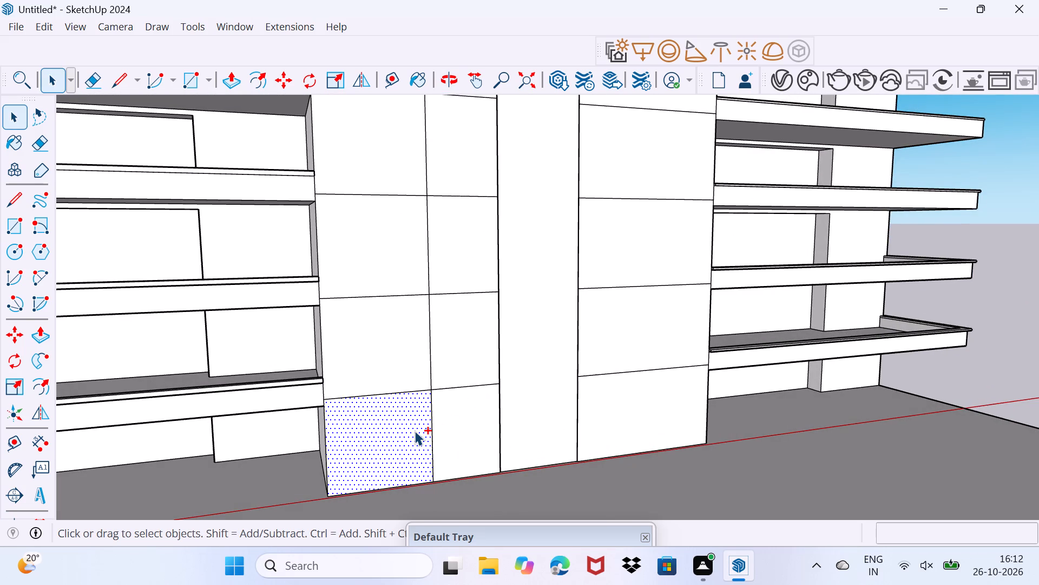
{"action": "left_click_drag", "start_coordinate": [415, 431], "coordinate": [435, 408], "text": "ctrl"}
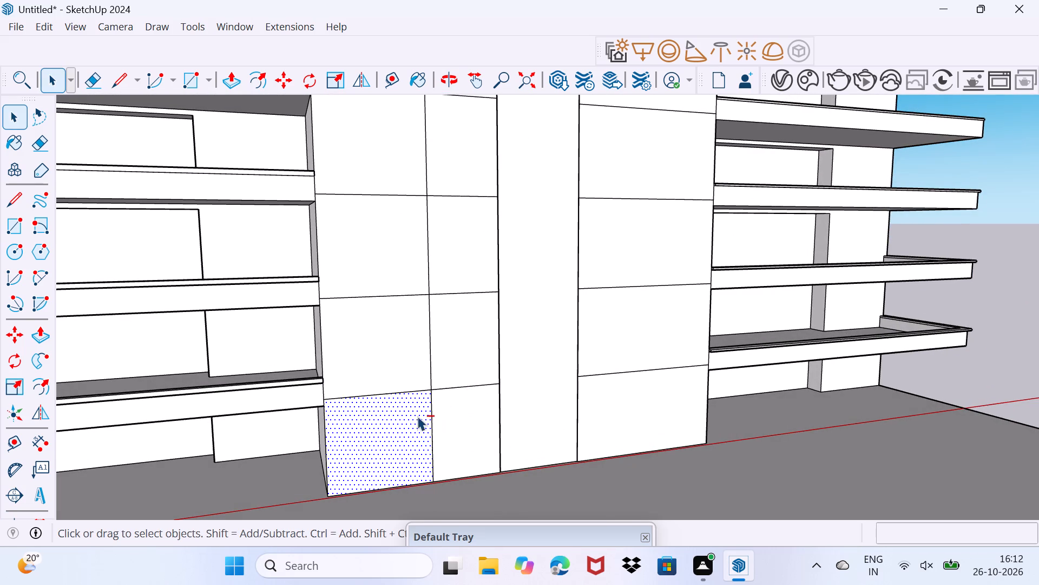
{"action": "left_click", "coordinate": [417, 416], "text": "ctrl+shift"}
{"action": "left_click", "coordinate": [432, 427], "text": "ctrl"}
{"action": "left_click", "coordinate": [459, 387], "text": "ctrl"}
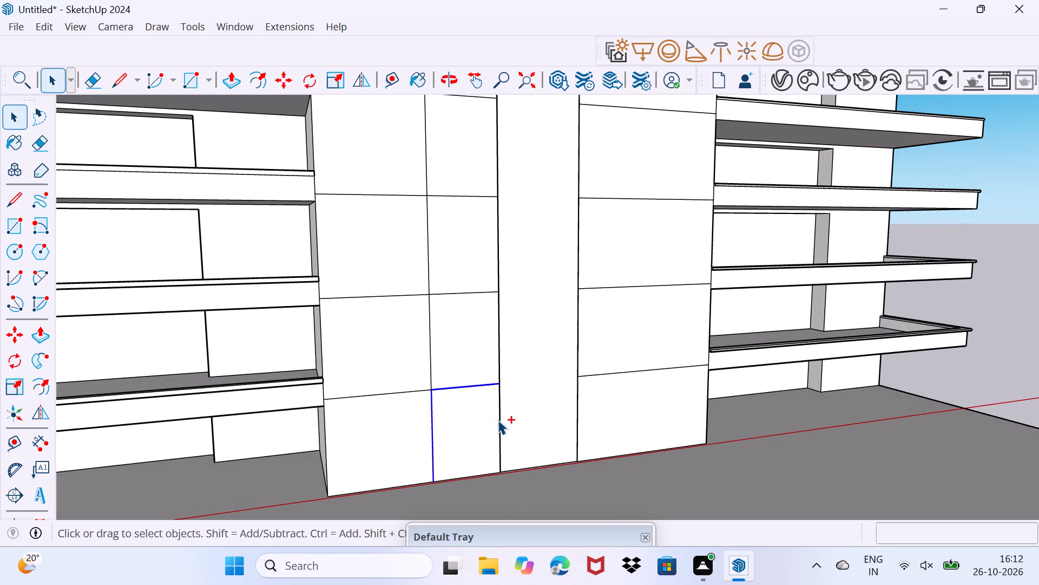
{"action": "left_click", "coordinate": [499, 423], "text": "ctrl"}
{"action": "left_click", "coordinate": [485, 475], "text": "ctrl"}
{"action": "key", "text": "m"}
{"action": "left_click", "coordinate": [502, 474]}
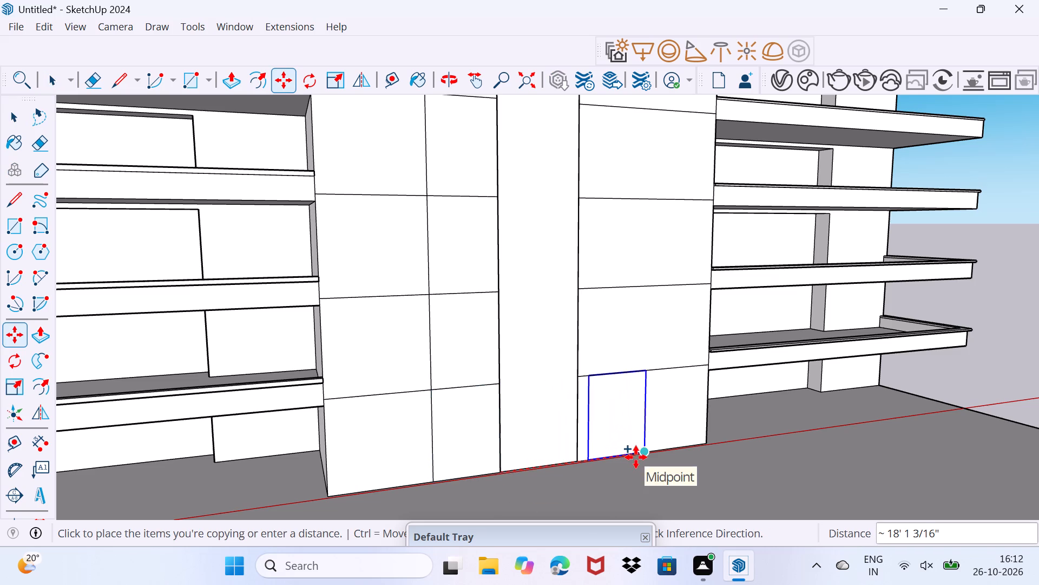
{"action": "scroll", "coordinate": [632, 459], "scroll_direction": "up", "scroll_amount": 9}
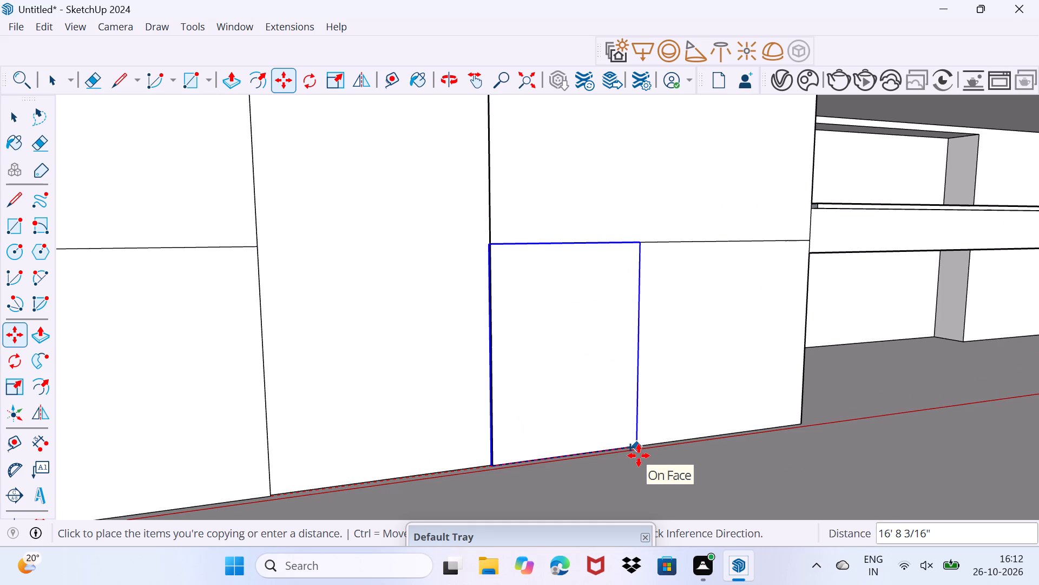
{"action": "left_click", "coordinate": [639, 455]}
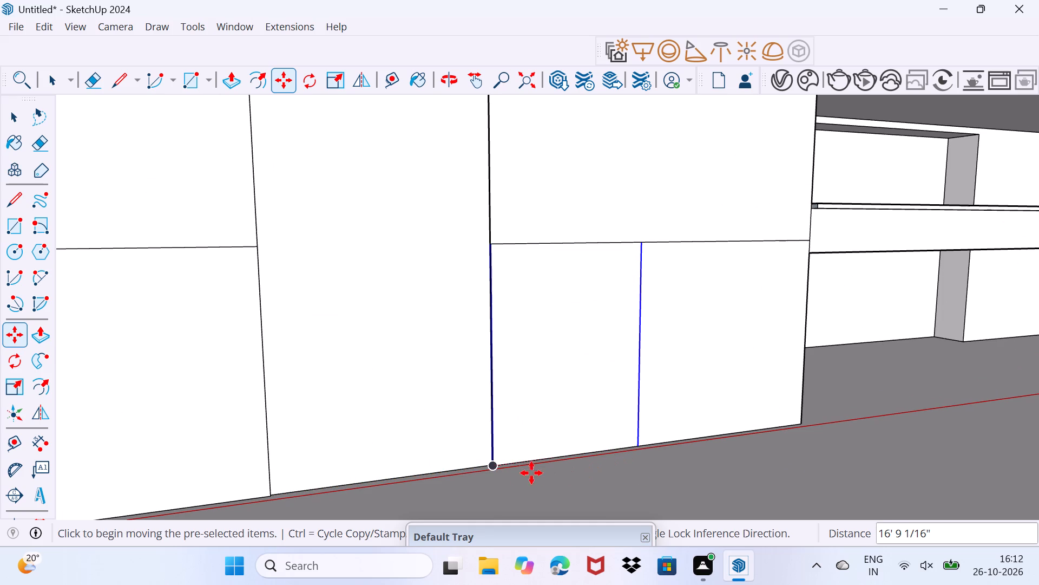
Copy the right-hand rectangle's outline up at 10' intervals onto the second- and third-storey panels.
{"action": "left_click", "coordinate": [492, 465]}
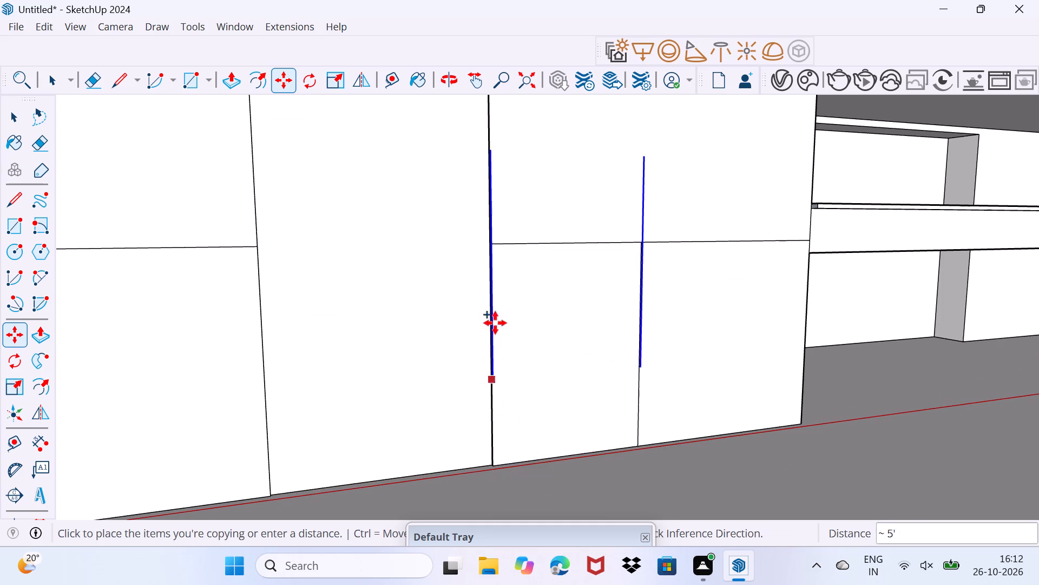
{"action": "middle_click_drag", "start_coordinate": [485, 242], "coordinate": [488, 330]}
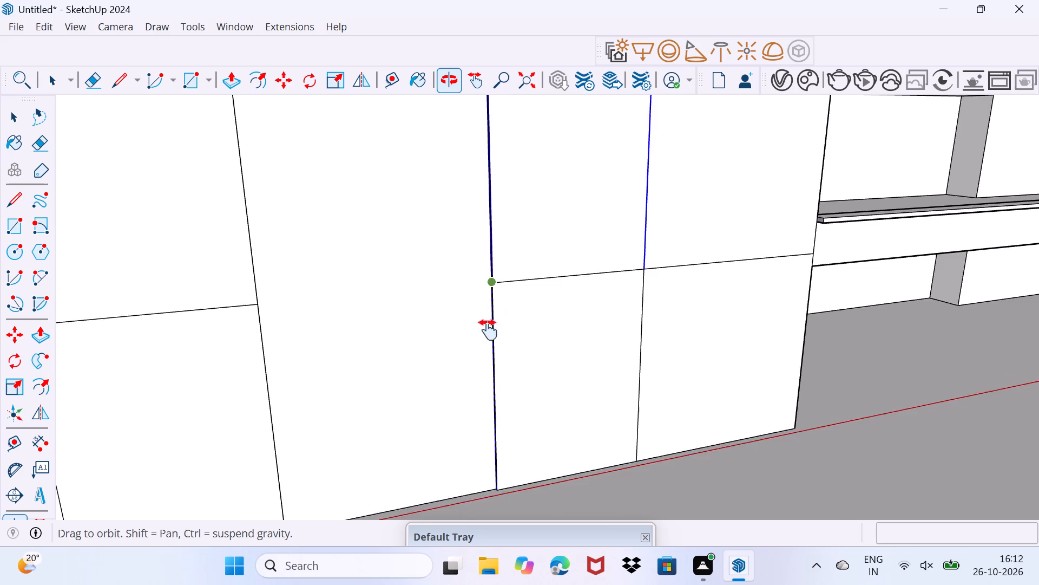
{"action": "middle_click_drag", "start_coordinate": [488, 330], "coordinate": [497, 475]}
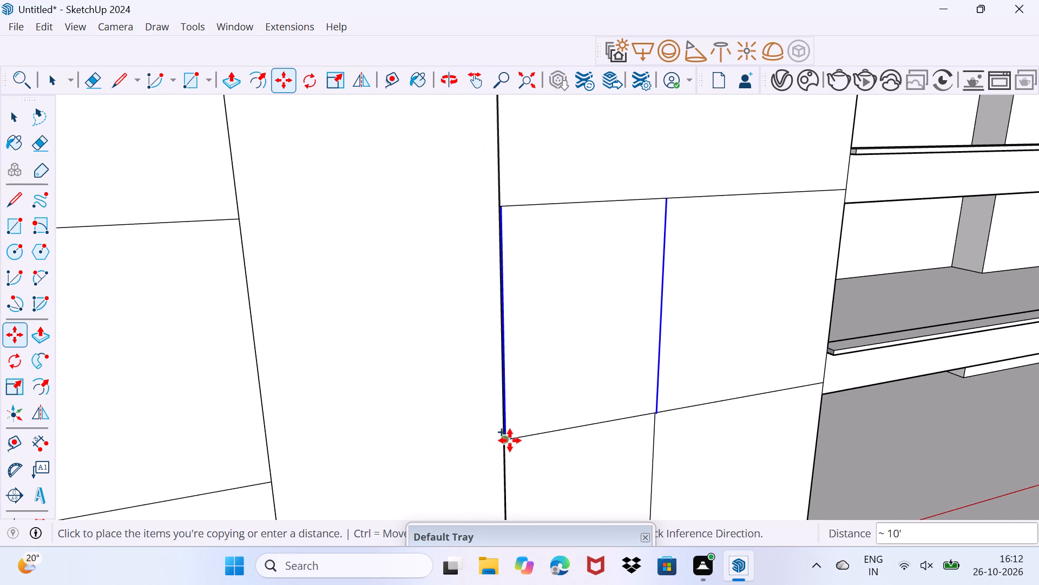
{"action": "left_click", "coordinate": [506, 445]}
{"action": "left_click", "coordinate": [506, 445]}
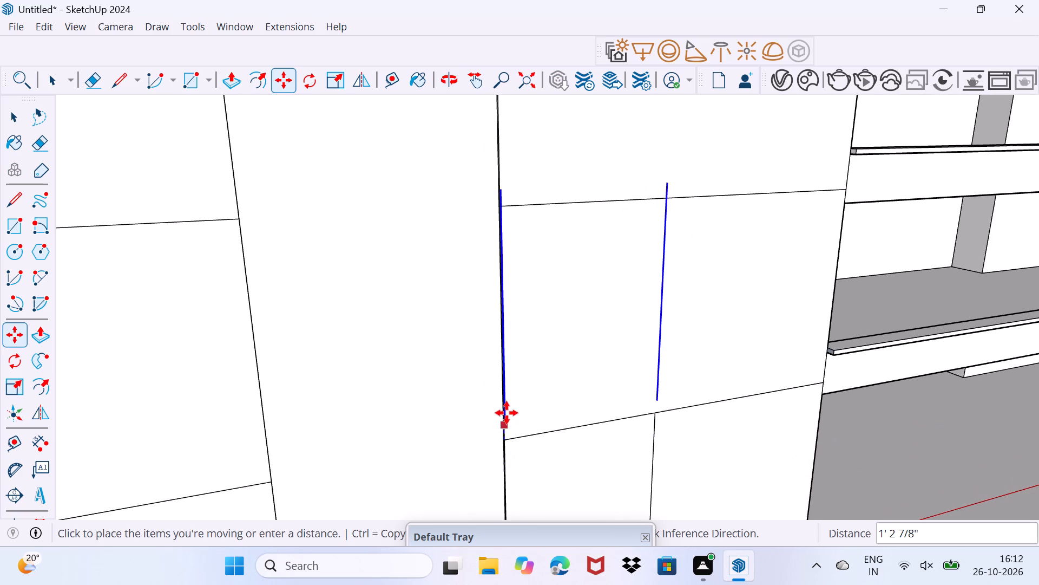
{"action": "middle_click_drag", "start_coordinate": [517, 339], "coordinate": [499, 539]}
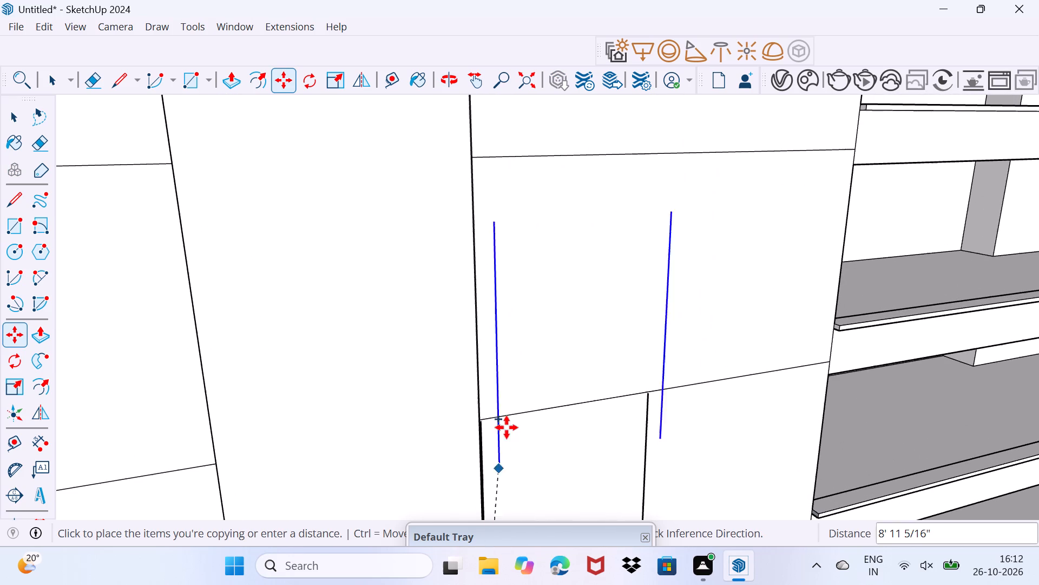
{"action": "left_click", "coordinate": [483, 421]}
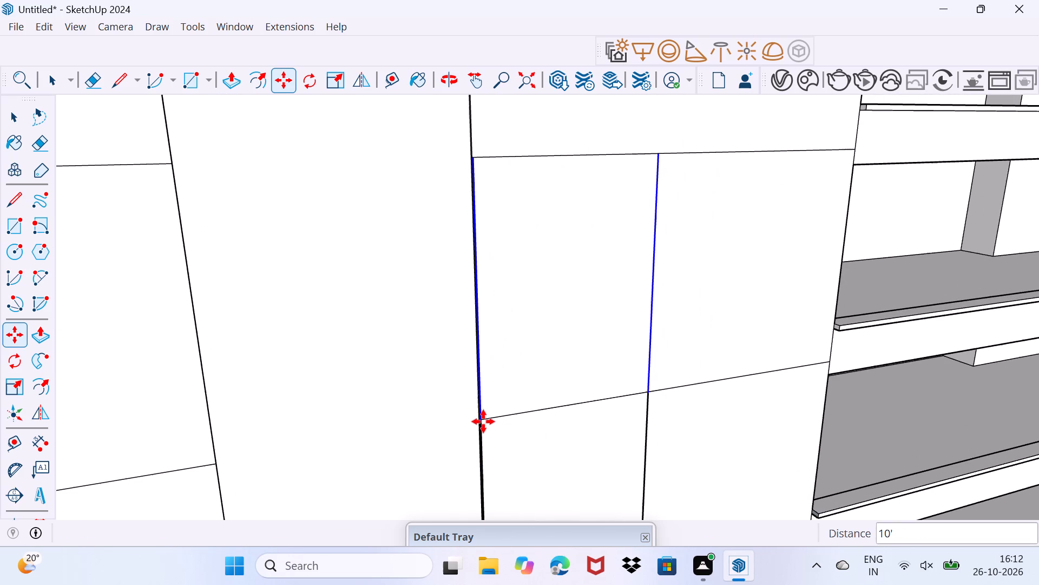
Continue copying the right-hand rectangle outline up at 10' intervals onto the fourth- and fifth-storey panels.
{"action": "left_click", "coordinate": [483, 421]}
{"action": "middle_click_drag", "start_coordinate": [488, 330], "coordinate": [495, 495]}
{"action": "scroll", "coordinate": [495, 401], "scroll_direction": "down", "scroll_amount": 8}
{"action": "middle_click_drag", "start_coordinate": [495, 401], "coordinate": [494, 456], "text": "shift"}
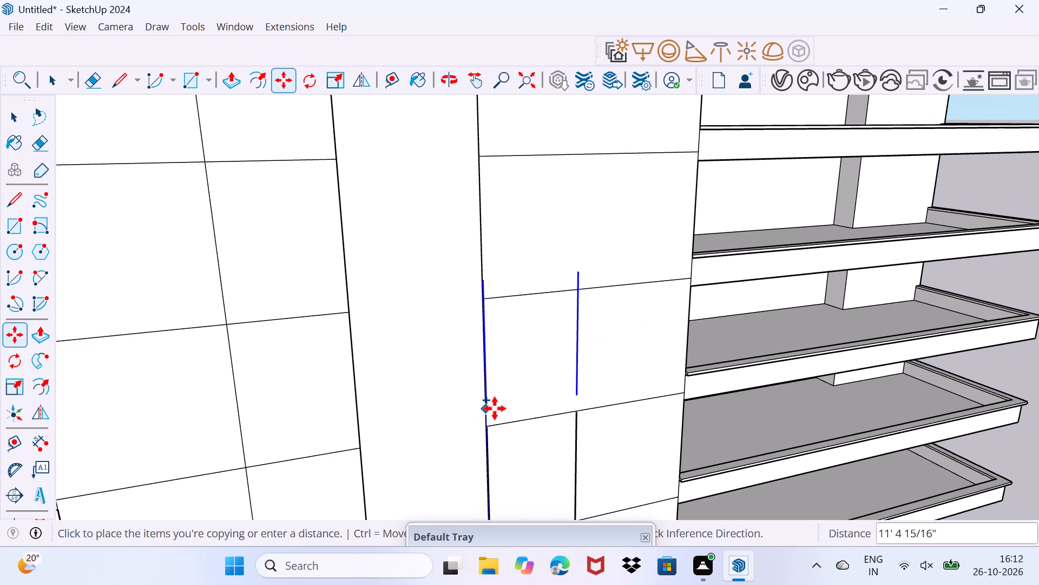
{"action": "left_click", "coordinate": [492, 424]}
{"action": "left_click", "coordinate": [490, 428]}
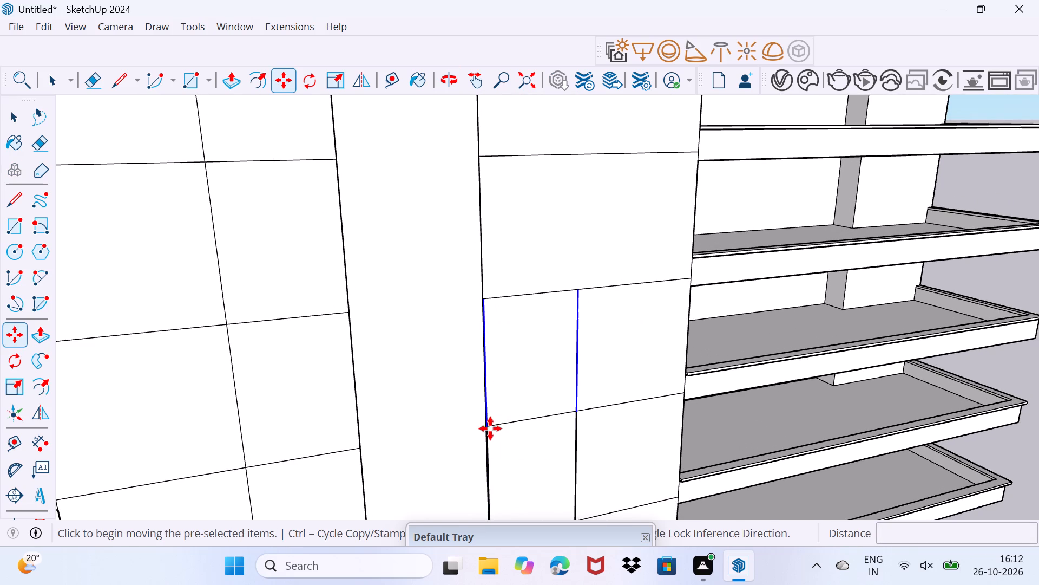
{"action": "left_click", "coordinate": [490, 301]}
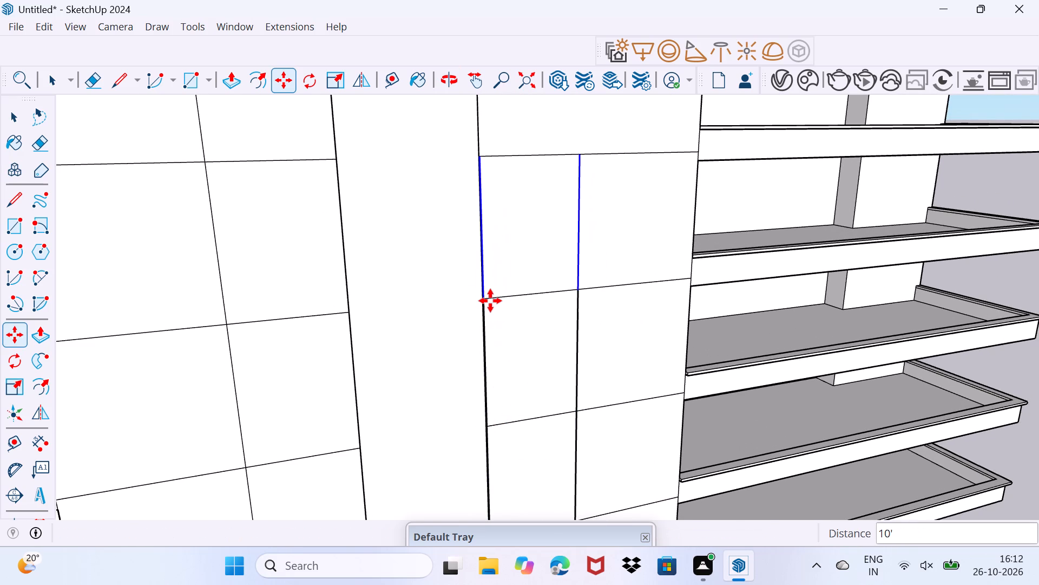
Continue copying the right-hand rectangle outline up at 10' intervals onto the sixth-, seventh- and eighth-storey panels.
{"action": "left_click", "coordinate": [482, 296]}
{"action": "middle_click_drag", "start_coordinate": [481, 222], "coordinate": [448, 491]}
{"action": "scroll", "coordinate": [481, 222], "scroll_direction": "down", "scroll_amount": 1, "text": "shift"}
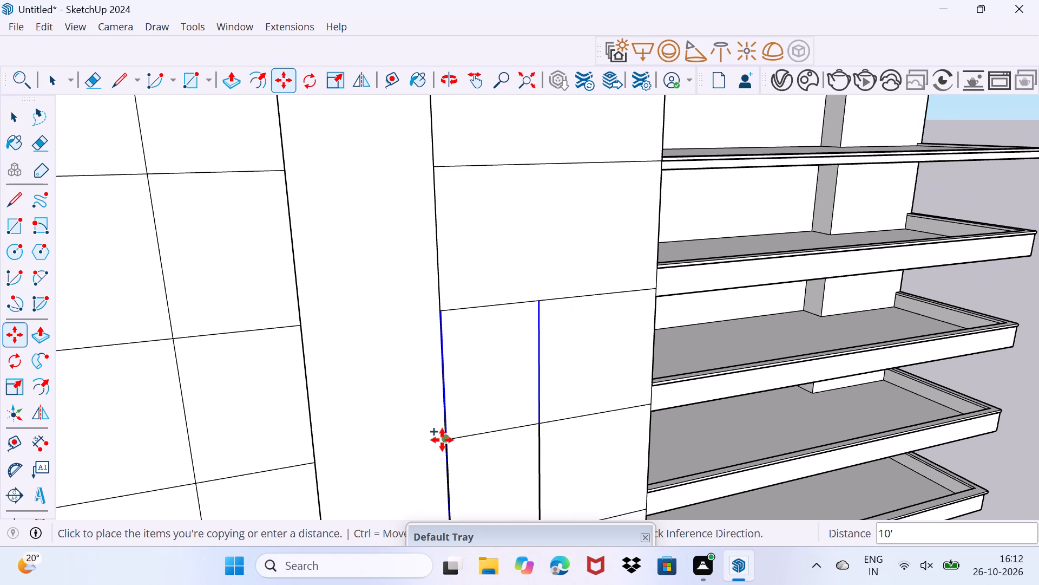
{"action": "left_click", "coordinate": [442, 440]}
{"action": "left_click", "coordinate": [443, 441]}
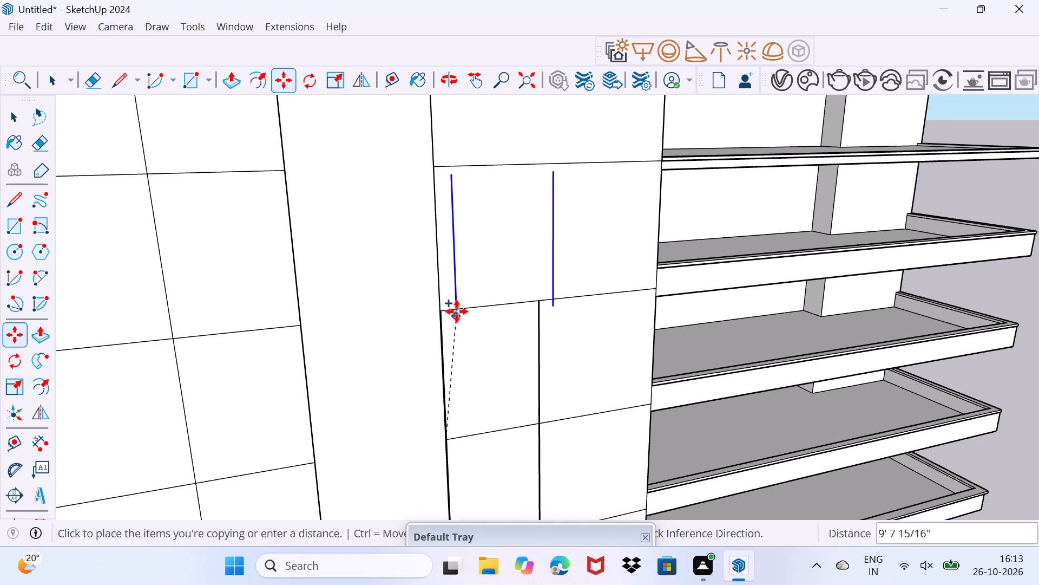
{"action": "left_click", "coordinate": [446, 306]}
{"action": "left_click", "coordinate": [440, 313]}
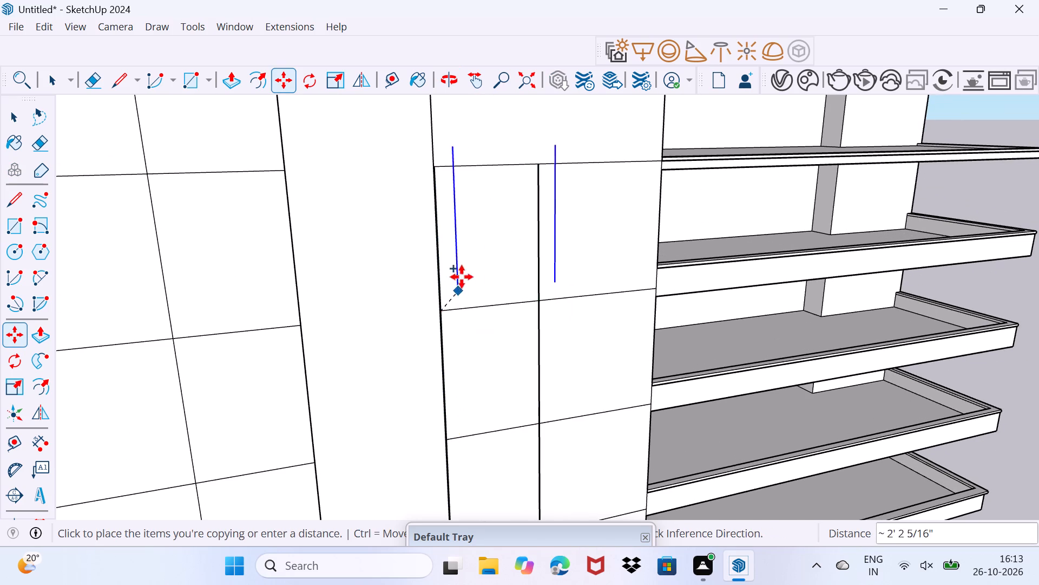
{"action": "middle_click_drag", "start_coordinate": [458, 262], "coordinate": [428, 474]}
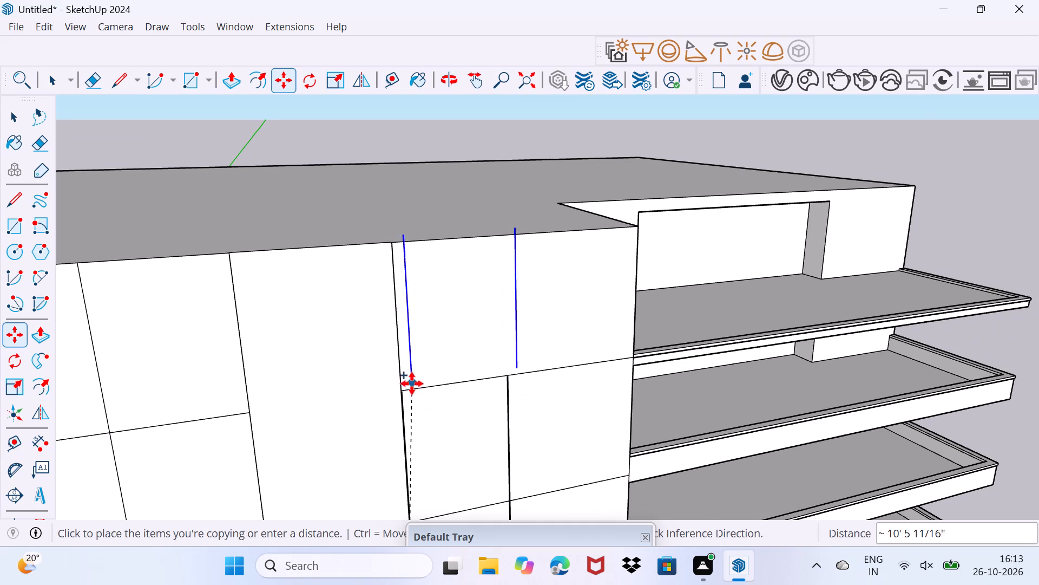
{"action": "left_click", "coordinate": [405, 383]}
{"action": "key", "text": "space"}
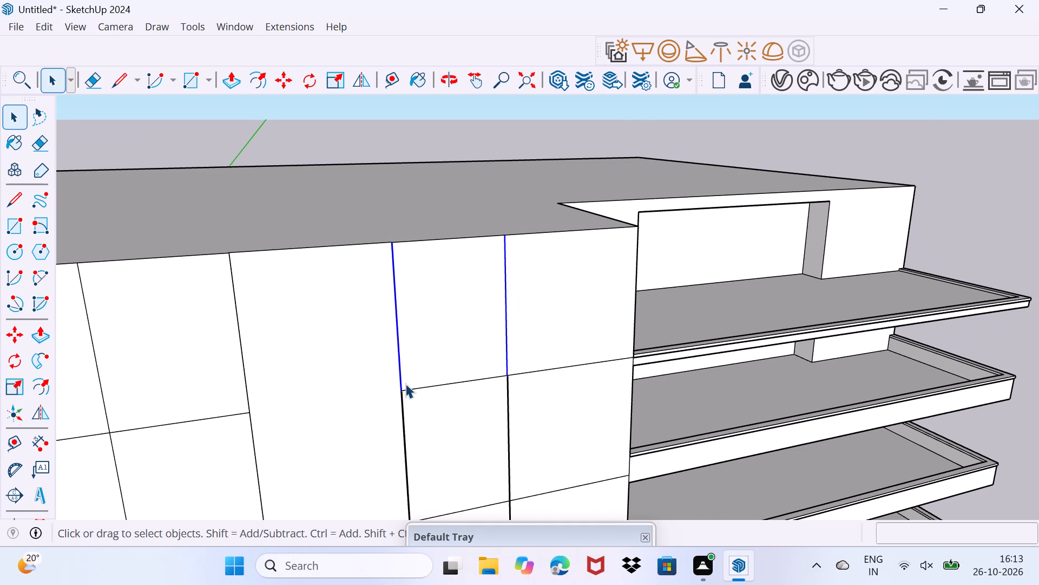
{"action": "left_click_drag", "start_coordinate": [403, 410], "coordinate": [429, 348]}
Move the full-height vertical divider left of the strip about 4' 3" along the red axis towards the centre bay's left edge.
{"action": "middle_click_drag", "start_coordinate": [423, 343], "coordinate": [400, 359]}
{"action": "scroll", "coordinate": [400, 359], "scroll_direction": "down", "scroll_amount": 7}
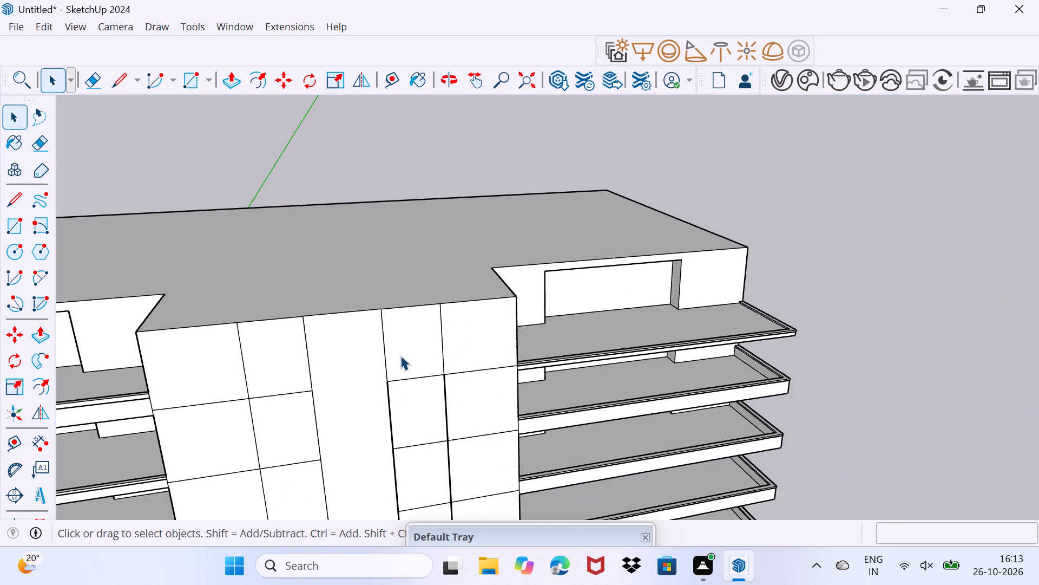
{"action": "scroll", "coordinate": [400, 355], "scroll_direction": "down", "scroll_amount": 7}
{"action": "middle_click_drag", "start_coordinate": [380, 397], "coordinate": [395, 274]}
{"action": "scroll", "coordinate": [345, 362], "scroll_direction": "up", "scroll_amount": 2}
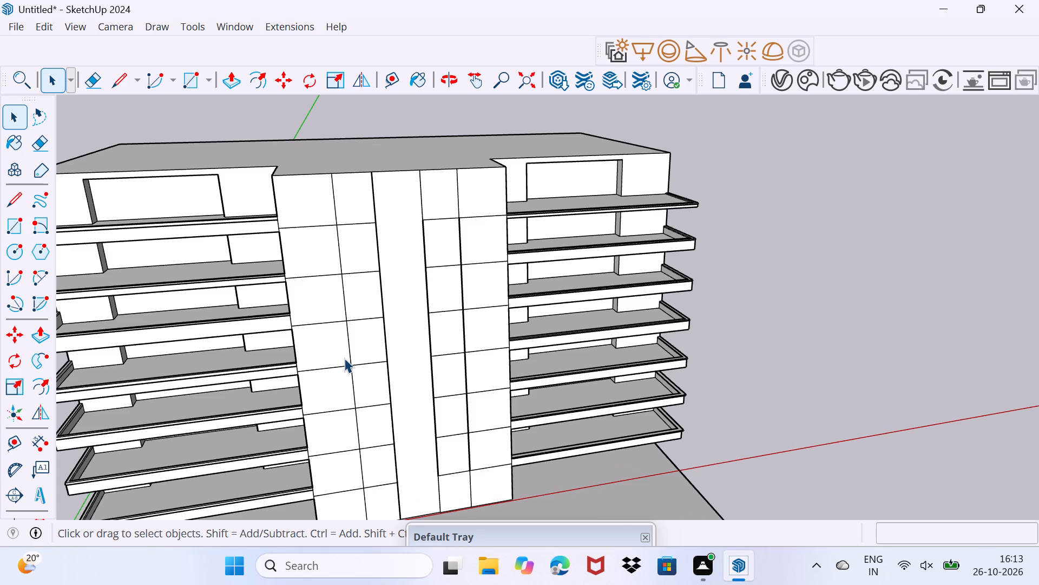
{"action": "middle_click_drag", "start_coordinate": [359, 405], "coordinate": [360, 322]}
{"action": "left_click", "coordinate": [359, 453]}
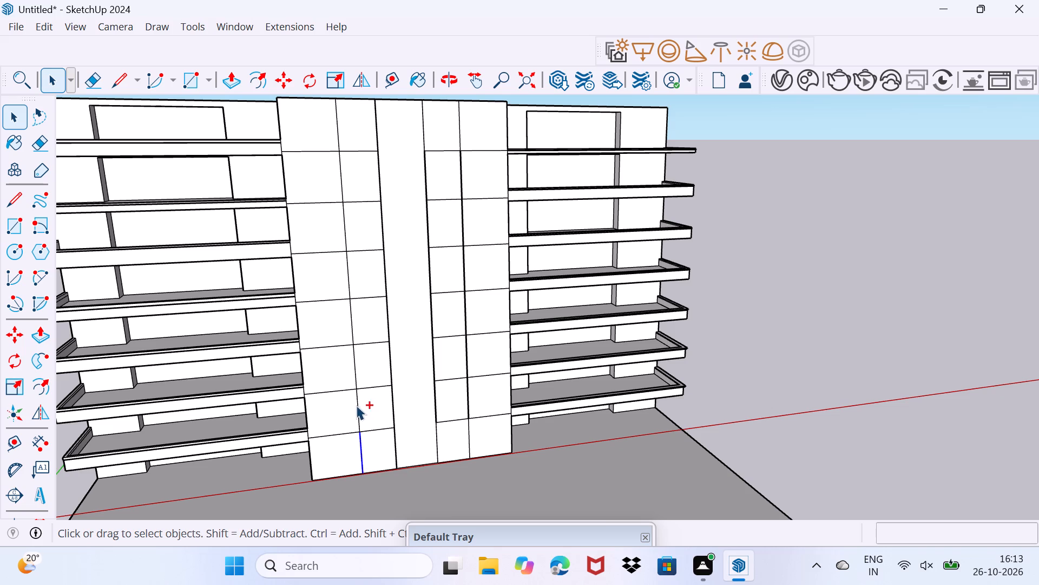
{"action": "left_click", "coordinate": [357, 405], "text": "ctrl"}
{"action": "left_click", "coordinate": [354, 365], "text": "ctrl"}
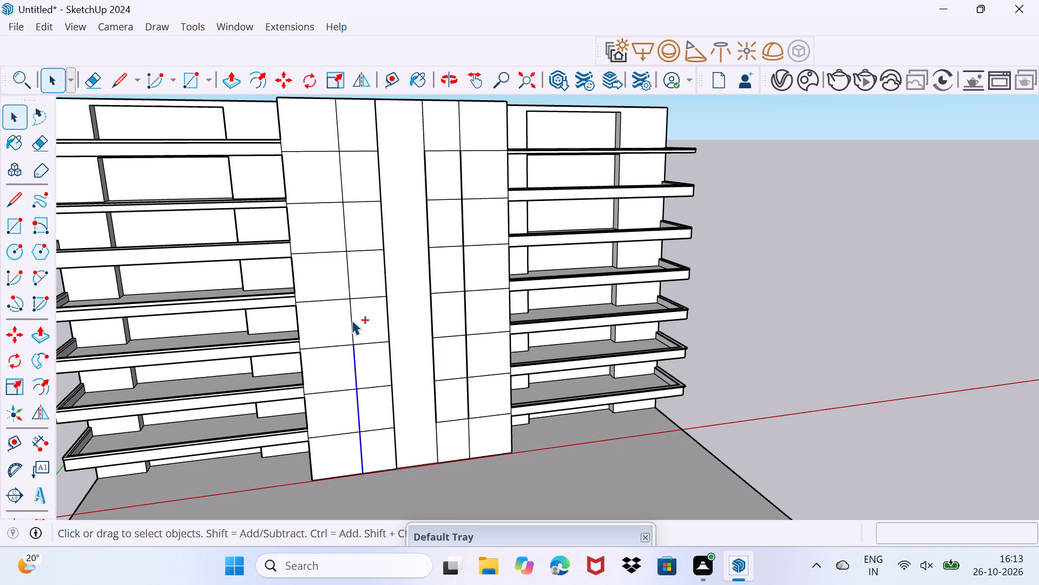
{"action": "left_click", "coordinate": [351, 320], "text": "ctrl"}
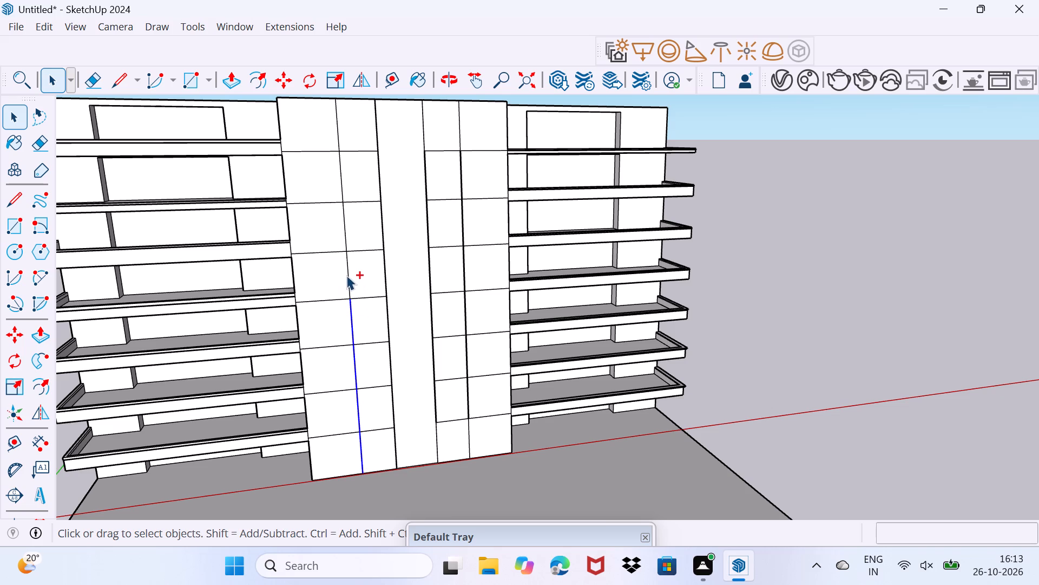
{"action": "left_click", "coordinate": [348, 271], "text": "ctrl"}
{"action": "left_click", "coordinate": [344, 223], "text": "ctrl"}
{"action": "left_click", "coordinate": [342, 179], "text": "ctrl"}
{"action": "left_click", "coordinate": [338, 132], "text": "ctrl"}
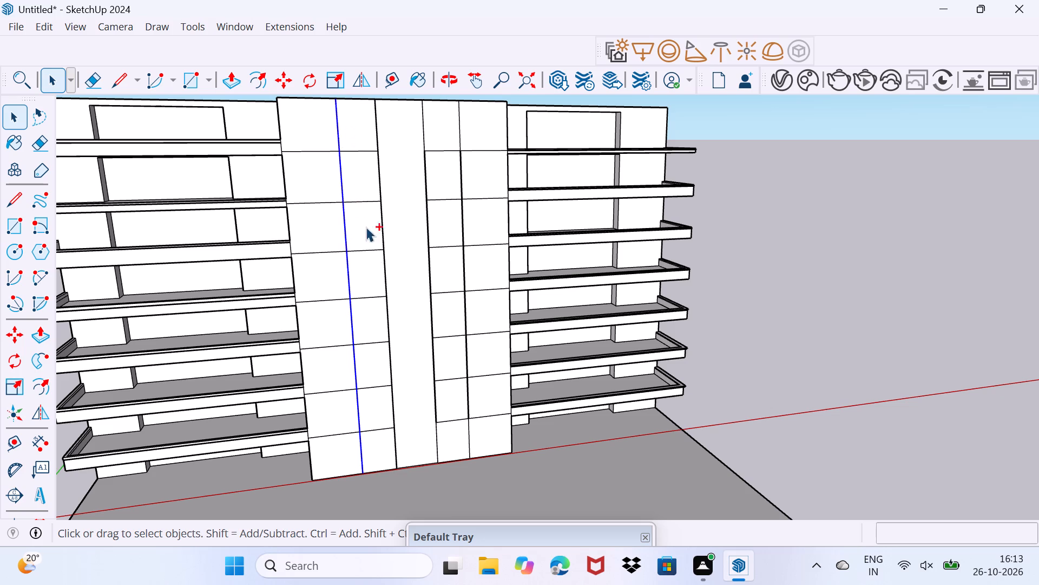
{"action": "key", "text": "m"}
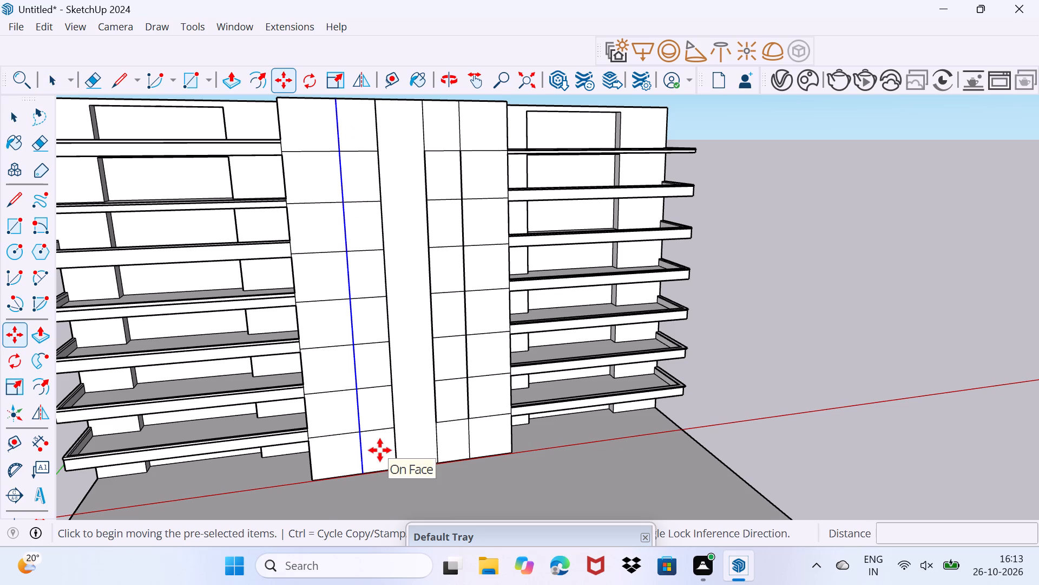
{"action": "left_click", "coordinate": [360, 473]}
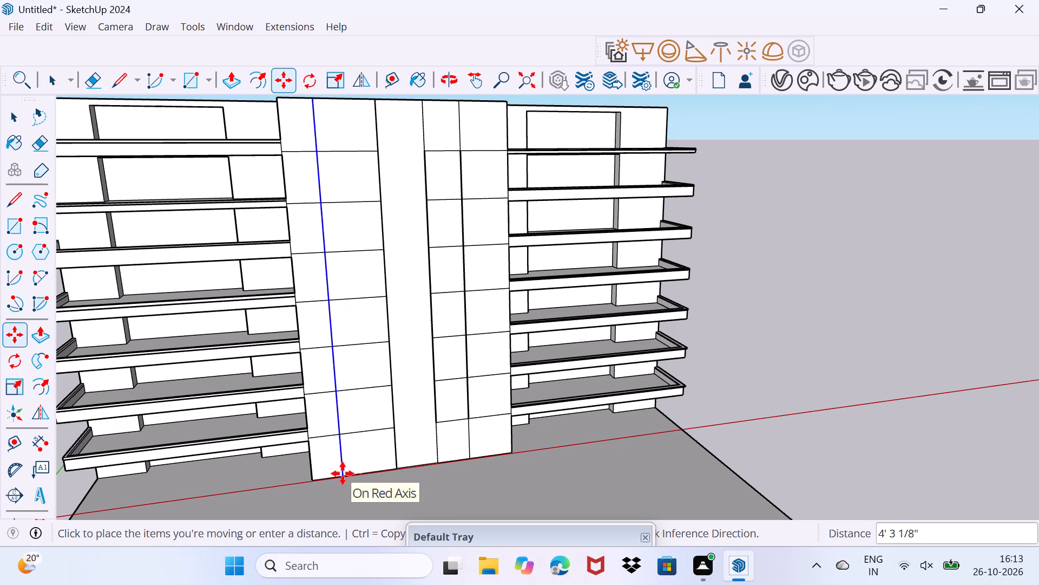
{"action": "left_click", "coordinate": [343, 473]}
{"action": "key", "text": "space"}
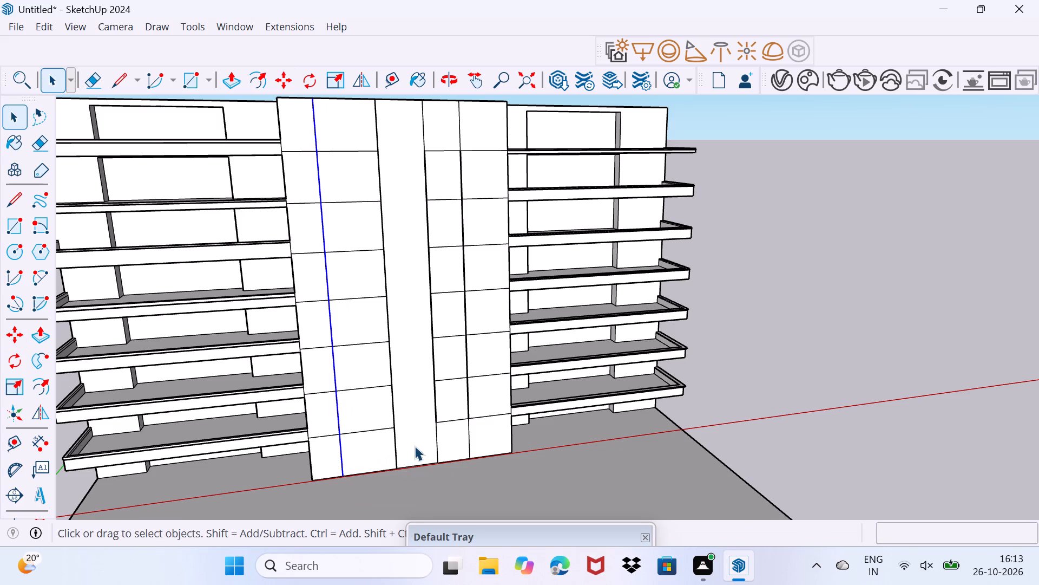
{"action": "left_click_drag", "start_coordinate": [416, 443], "coordinate": [430, 406]}
Measure the distance from the moved left divider to the centre bay's left edge.
{"action": "left_click", "coordinate": [378, 422]}
{"action": "key", "text": "t"}
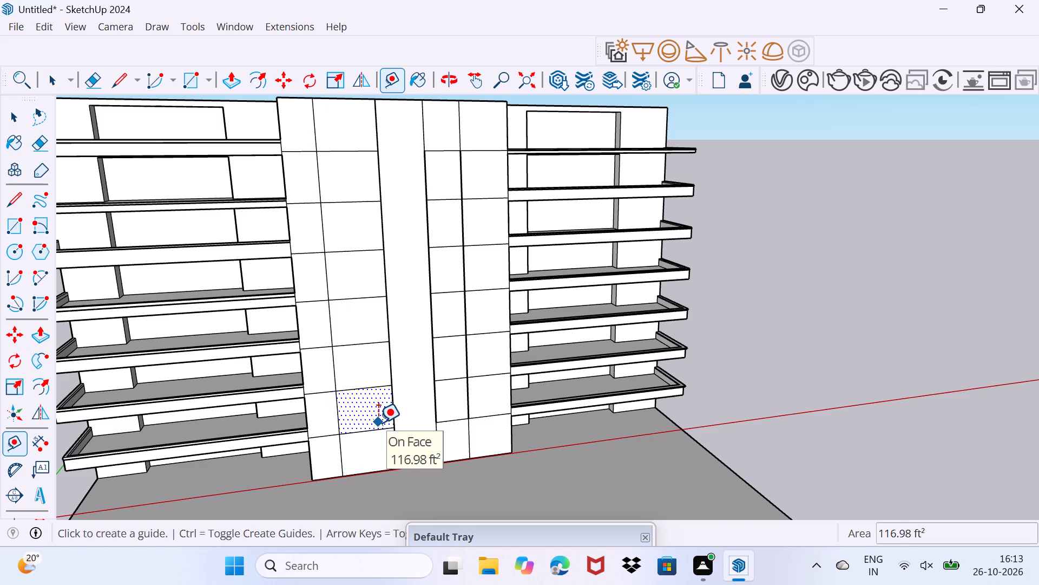
{"action": "left_click", "coordinate": [330, 375]}
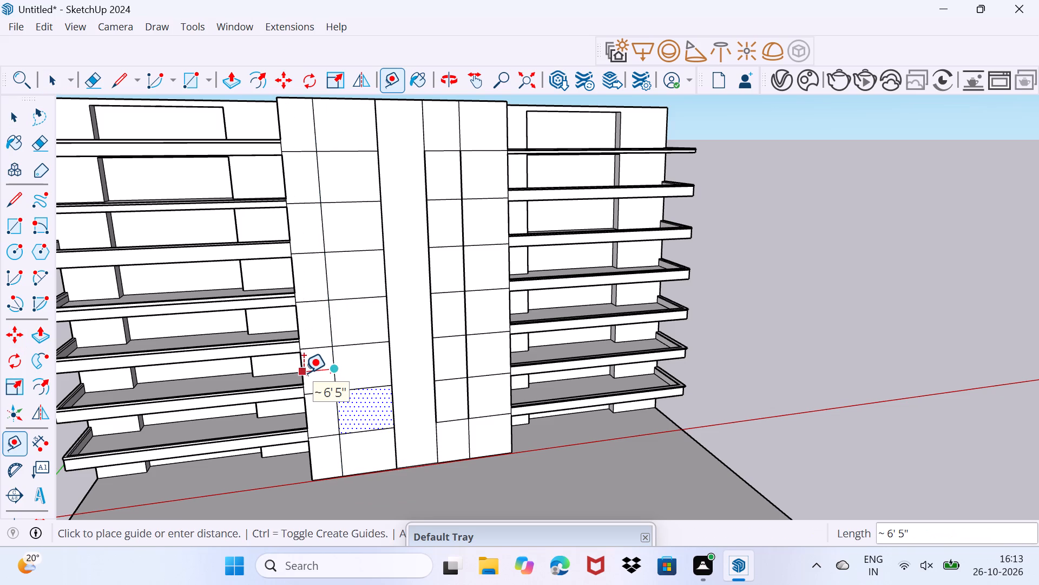
{"action": "key", "text": "Escape"}
{"action": "key", "text": "space"}
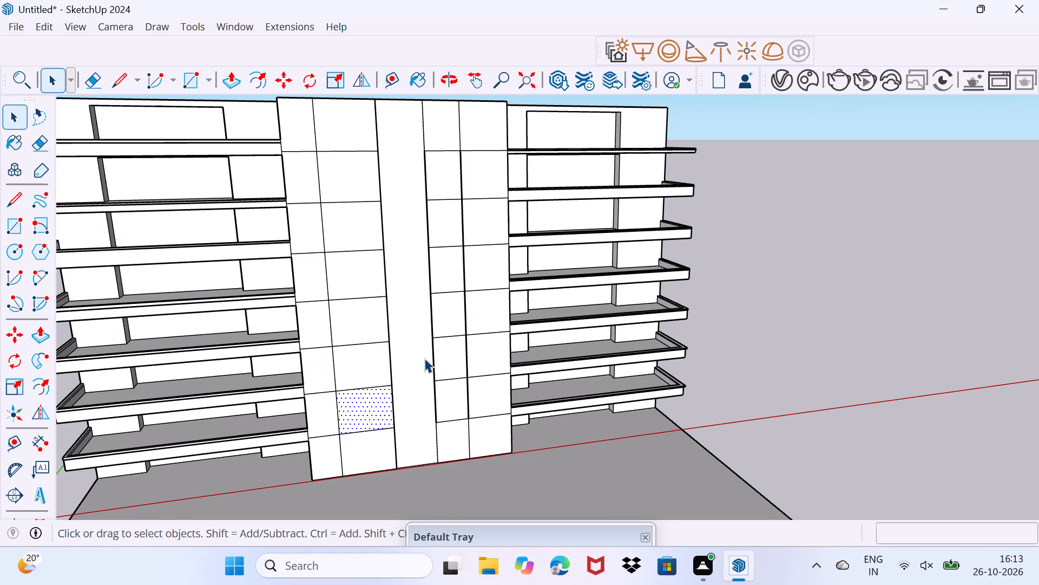
{"action": "left_click_drag", "start_coordinate": [422, 361], "coordinate": [430, 346]}
Place a vertical guide 6'5" in from the centre bay's right edge.
{"action": "key", "text": "t"}
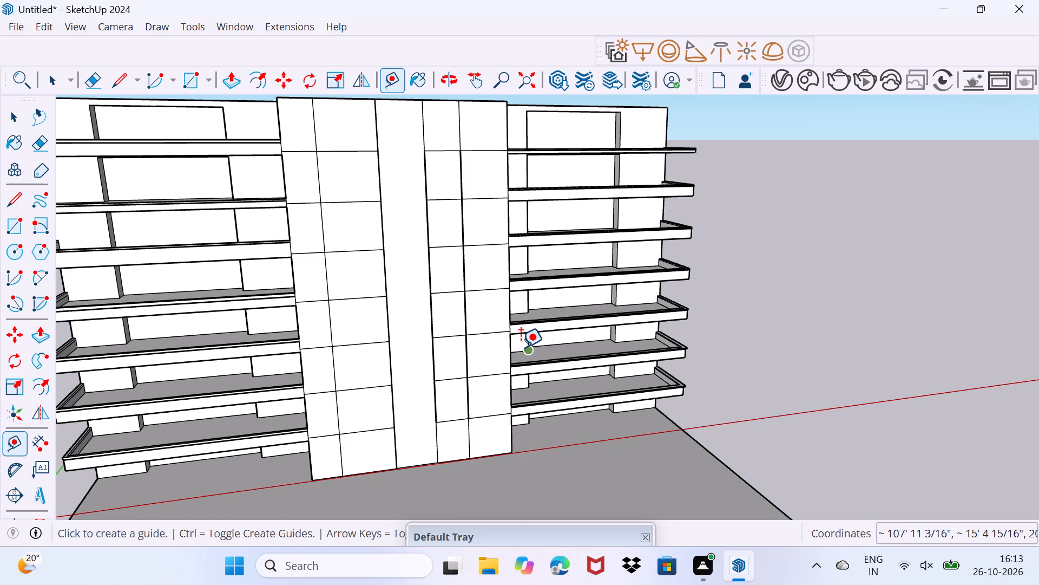
{"action": "left_click", "coordinate": [507, 302]}
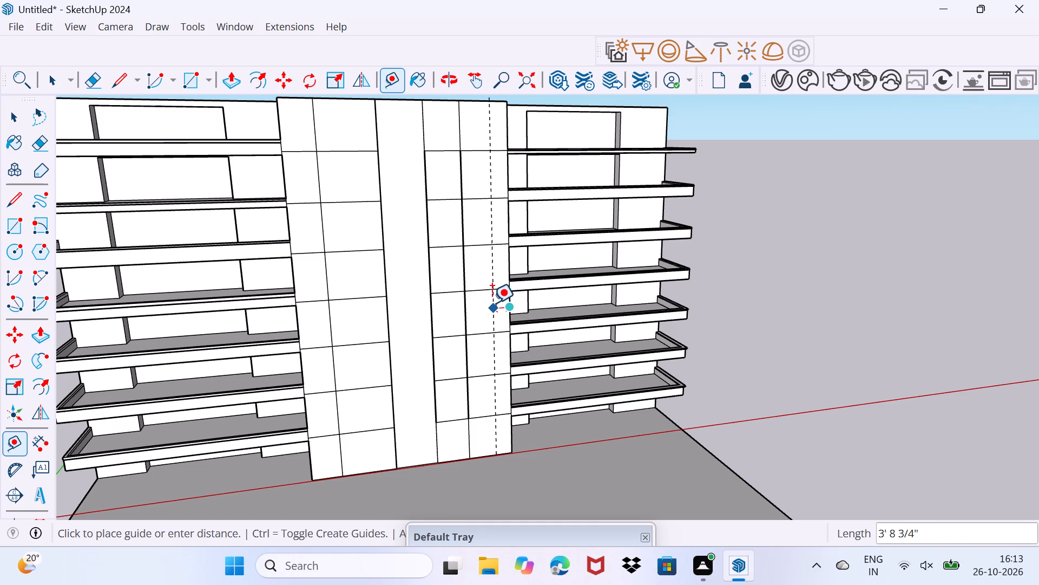
{"action": "key", "text": "6"}
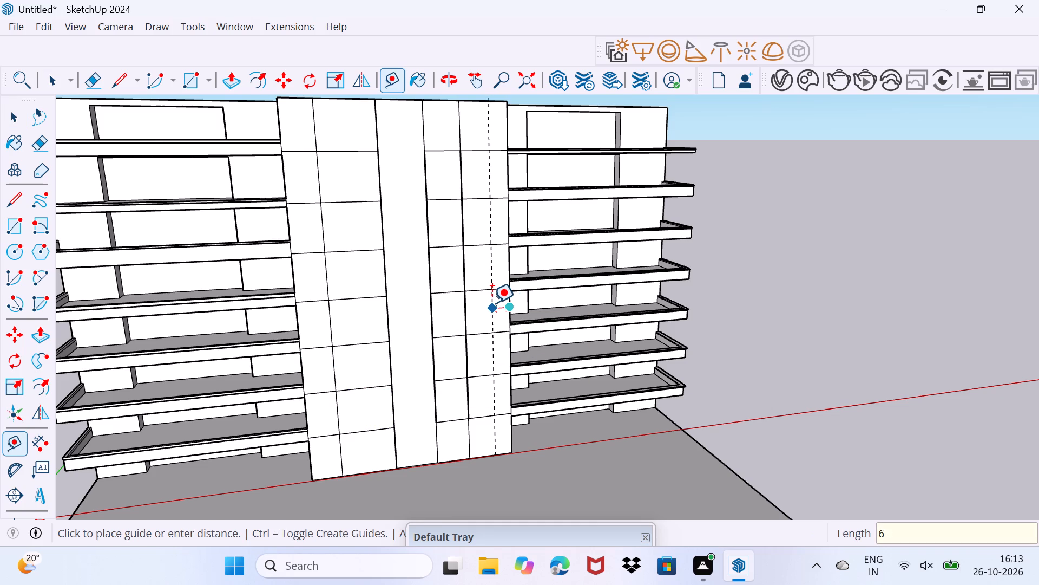
{"action": "key", "text": "apostrophe"}
{"action": "key", "text": "5"}
{"action": "key", "text": "shift+quotedbl"}
{"action": "key", "text": "Return"}
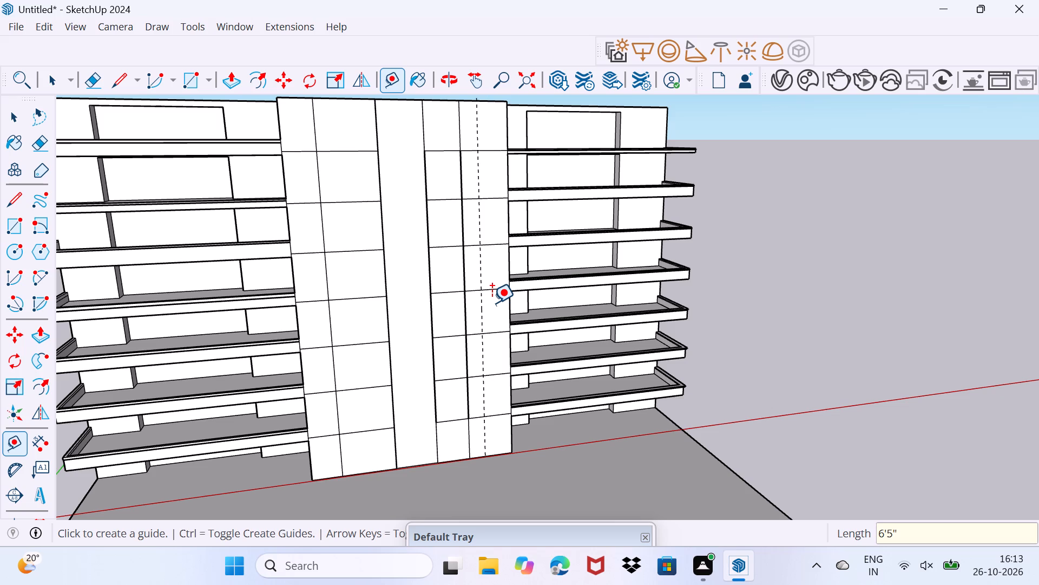
Move the vertical divider right of the strip, across all eight storeys, about 3' 8" outward onto the guide.
{"action": "key", "text": "space"}
{"action": "left_click", "coordinate": [469, 390]}
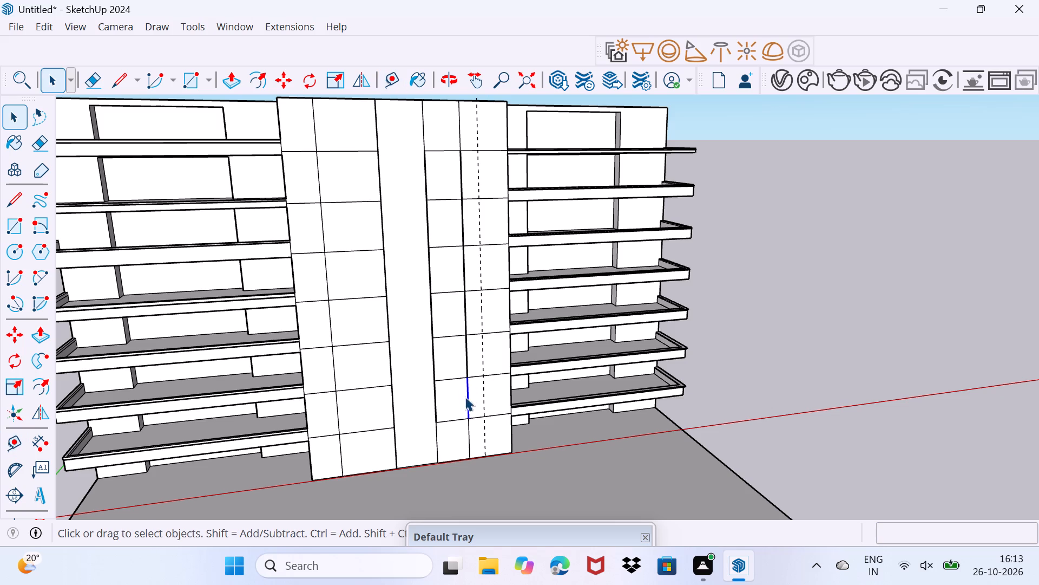
{"action": "left_click", "coordinate": [466, 440], "text": "ctrl"}
{"action": "left_click_drag", "start_coordinate": [445, 453], "coordinate": [461, 405], "text": "ctrl"}
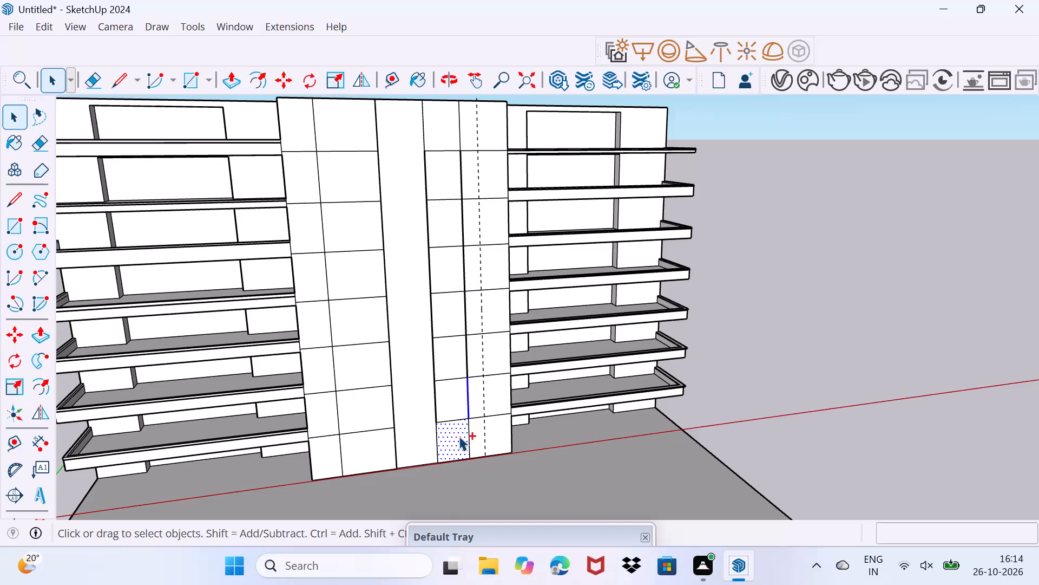
{"action": "left_click", "coordinate": [459, 436], "text": "ctrl"}
{"action": "left_click", "coordinate": [455, 435], "text": "ctrl+shift"}
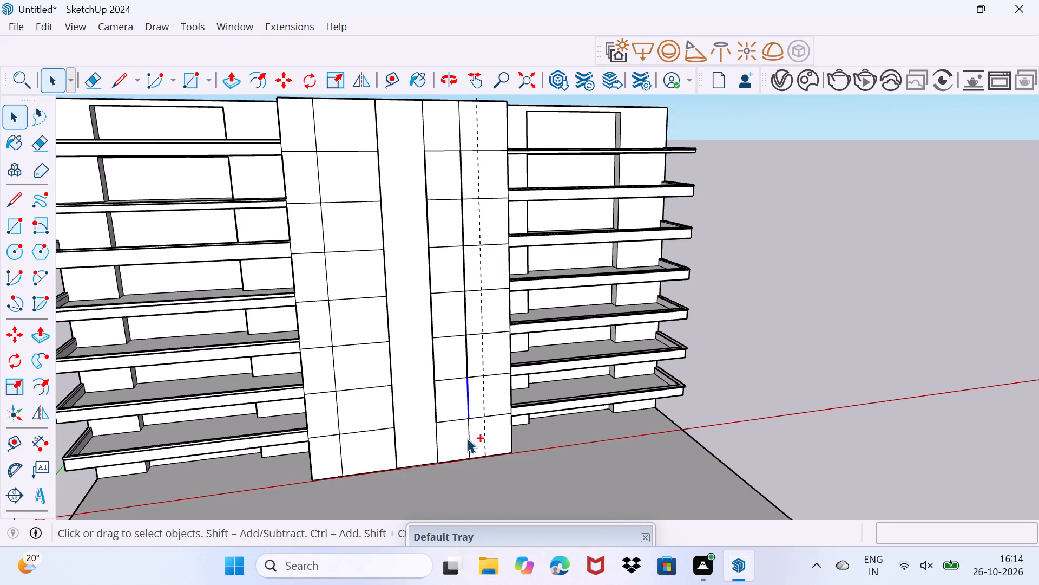
{"action": "left_click", "coordinate": [468, 438], "text": "ctrl"}
{"action": "left_click", "coordinate": [466, 353], "text": "ctrl"}
{"action": "left_click", "coordinate": [466, 322], "text": "ctrl"}
{"action": "left_click", "coordinate": [464, 275], "text": "ctrl"}
{"action": "left_click", "coordinate": [464, 220], "text": "ctrl"}
{"action": "middle_click_drag", "start_coordinate": [465, 214], "coordinate": [463, 300], "text": "ctrl"}
{"action": "left_click", "coordinate": [460, 261], "text": "ctrl"}
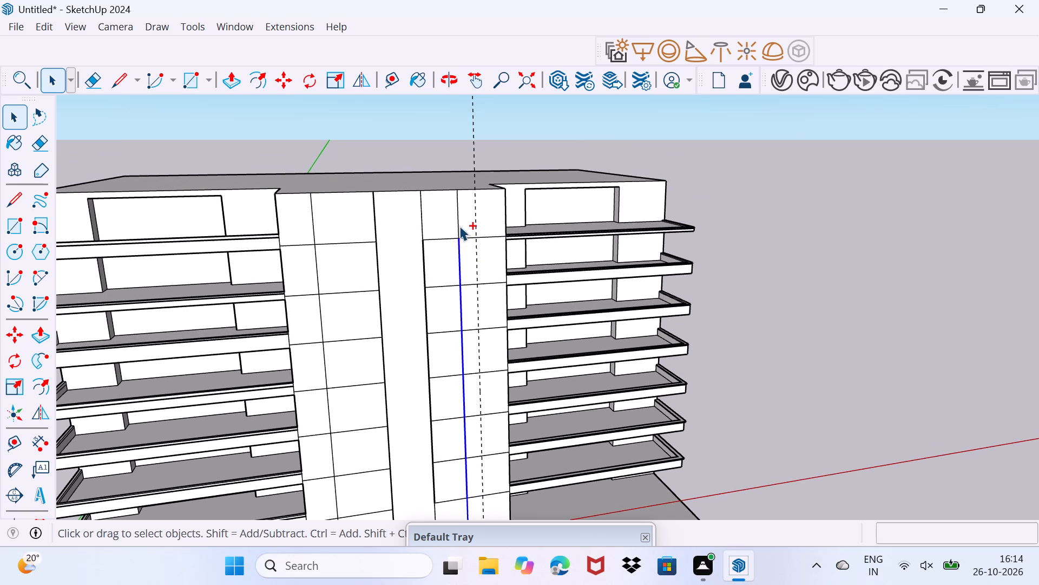
{"action": "left_click", "coordinate": [459, 226], "text": "ctrl"}
{"action": "middle_click_drag", "start_coordinate": [480, 328], "coordinate": [471, 113]}
{"action": "key", "text": "m"}
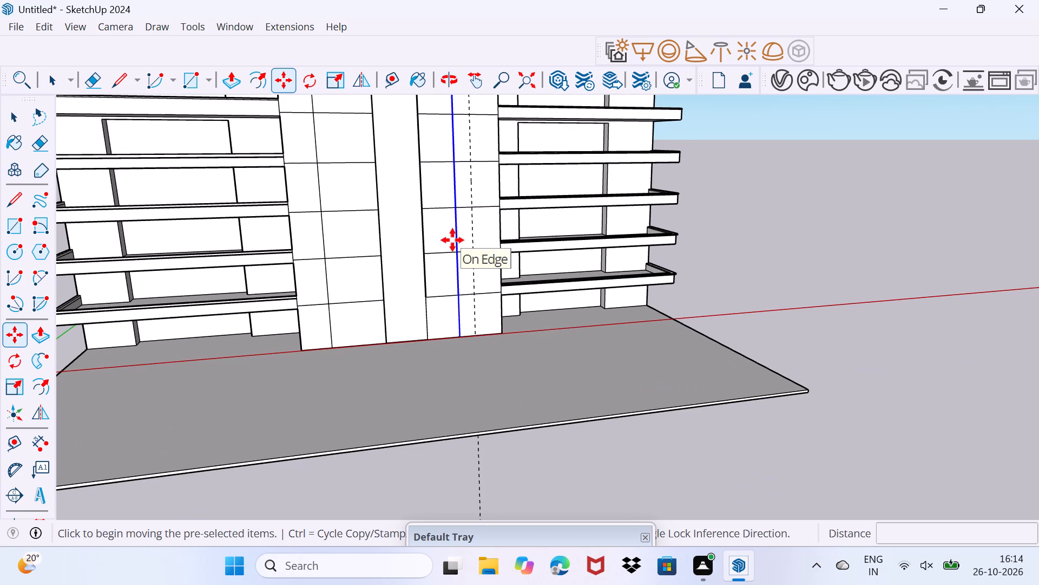
{"action": "left_click", "coordinate": [455, 334]}
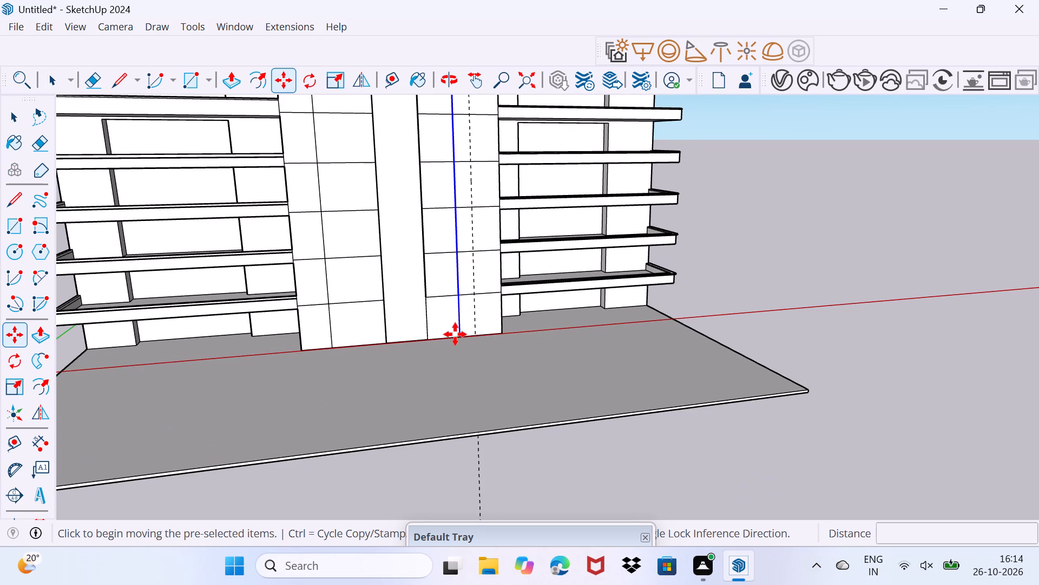
{"action": "left_click", "coordinate": [475, 336]}
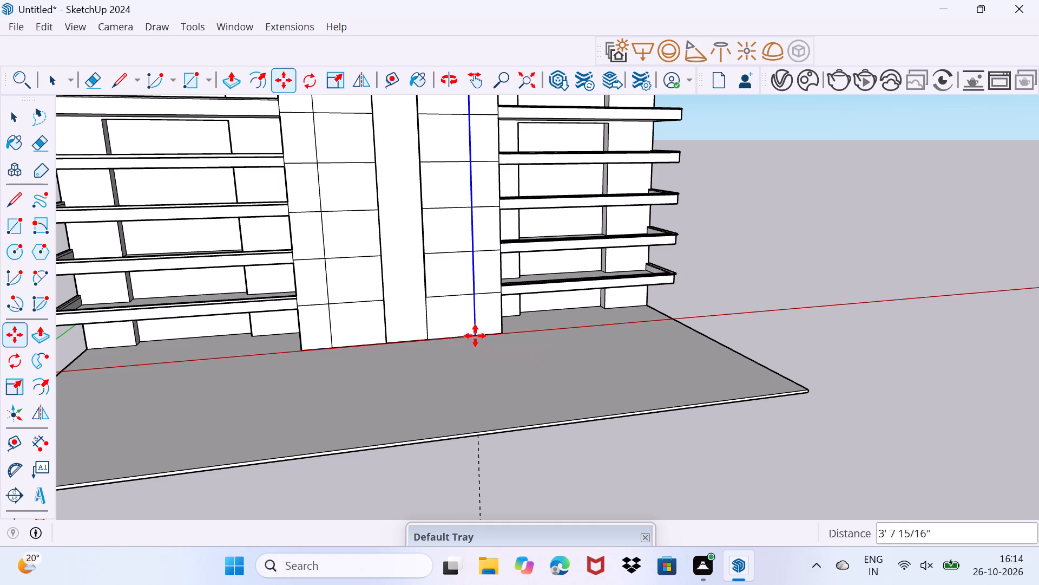
{"action": "key", "text": "space"}
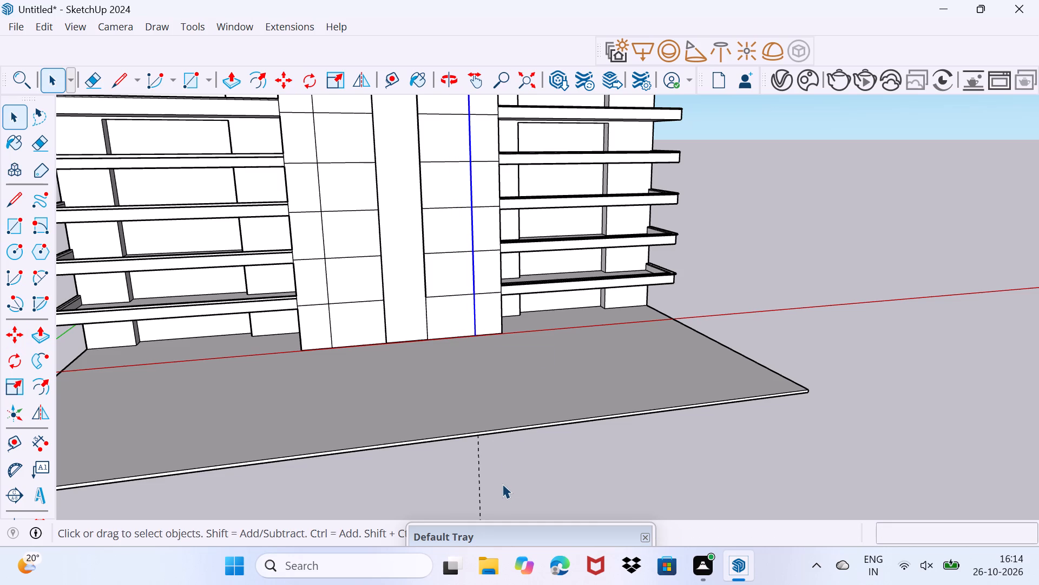
Erase the vertical guide on the centre bay's right-hand panel.
{"action": "key", "text": "e"}
{"action": "left_click_drag", "start_coordinate": [468, 471], "coordinate": [557, 464]}
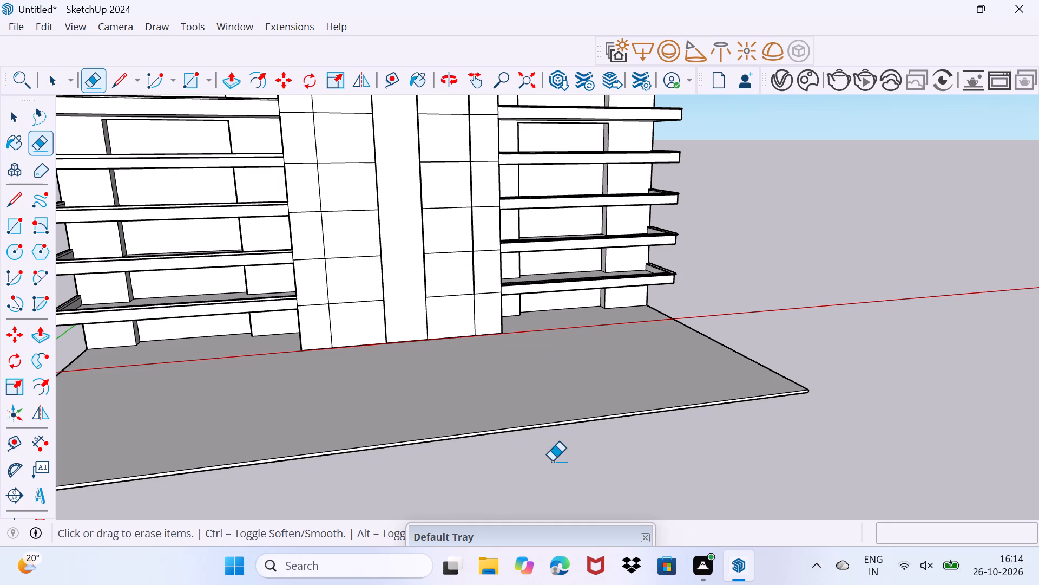
Inspect the centre bay's panel lines from above and close up where the right-hand vertical divider meets the top storey's horizontal line.
{"action": "key", "text": "space"}
{"action": "scroll", "coordinate": [484, 381], "scroll_direction": "down", "scroll_amount": 3}
{"action": "middle_click_drag", "start_coordinate": [484, 381], "coordinate": [482, 388]}
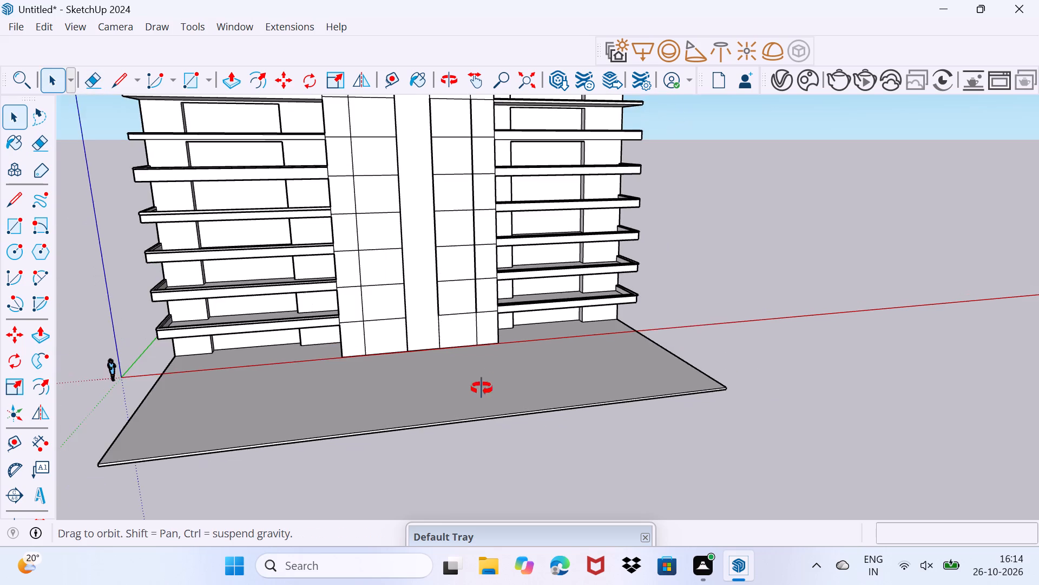
{"action": "middle_click_drag", "start_coordinate": [482, 388], "coordinate": [475, 435]}
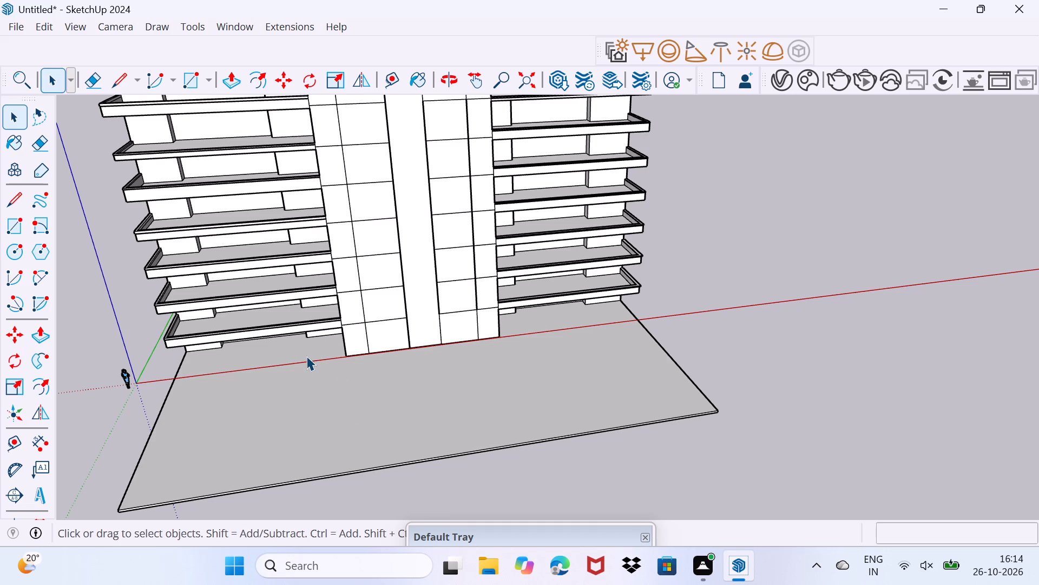
{"action": "middle_click_drag", "start_coordinate": [364, 330], "coordinate": [275, 466]}
{"action": "middle_click_drag", "start_coordinate": [284, 454], "coordinate": [298, 419]}
{"action": "left_click_drag", "start_coordinate": [637, 430], "coordinate": [838, 270]}
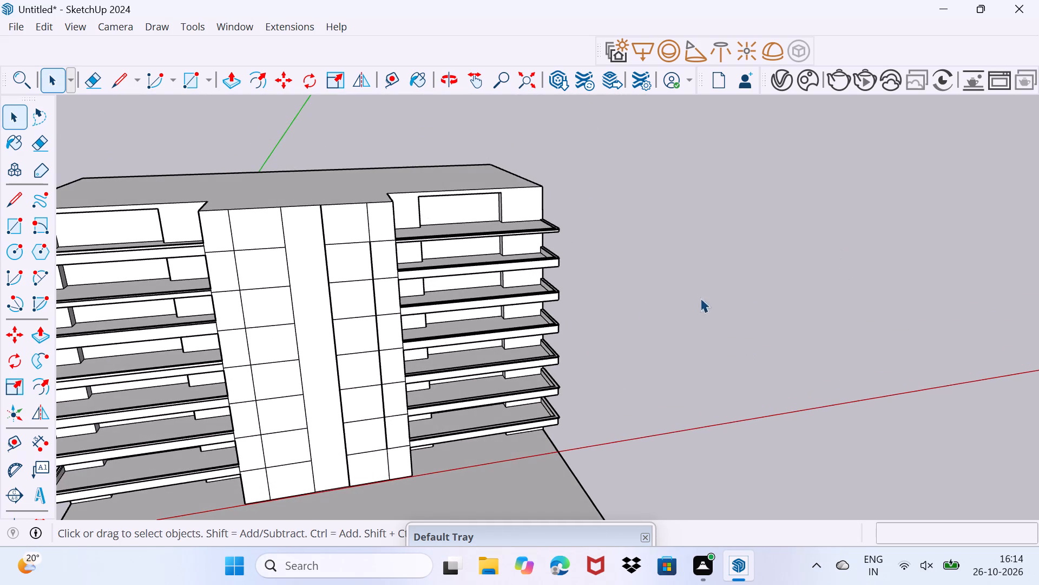
{"action": "scroll", "coordinate": [359, 266], "scroll_direction": "up", "scroll_amount": 13}
{"action": "middle_click_drag", "start_coordinate": [399, 234], "coordinate": [313, 235]}
{"action": "scroll", "coordinate": [399, 234], "scroll_direction": "up", "scroll_amount": 1}
{"action": "scroll", "coordinate": [318, 222], "scroll_direction": "up", "scroll_amount": 16}
{"action": "scroll", "coordinate": [338, 152], "scroll_direction": "up", "scroll_amount": 3}
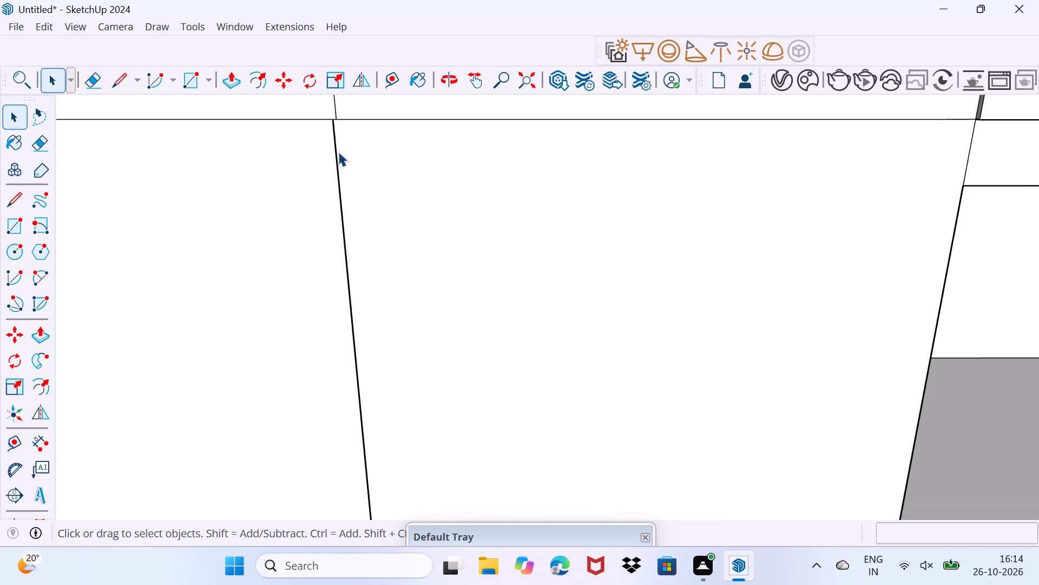
{"action": "scroll", "coordinate": [338, 152], "scroll_direction": "up", "scroll_amount": 1}
{"action": "middle_click_drag", "start_coordinate": [338, 152], "coordinate": [356, 202]}
{"action": "scroll", "coordinate": [356, 202], "scroll_direction": "down", "scroll_amount": 11}
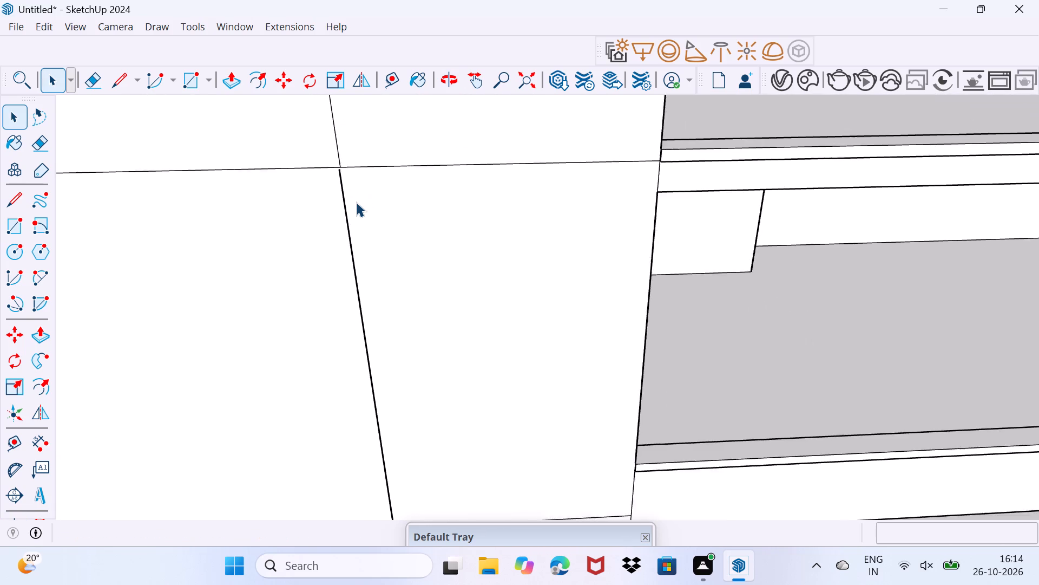
{"action": "scroll", "coordinate": [356, 202], "scroll_direction": "down", "scroll_amount": 17}
{"action": "middle_click", "coordinate": [356, 202]}
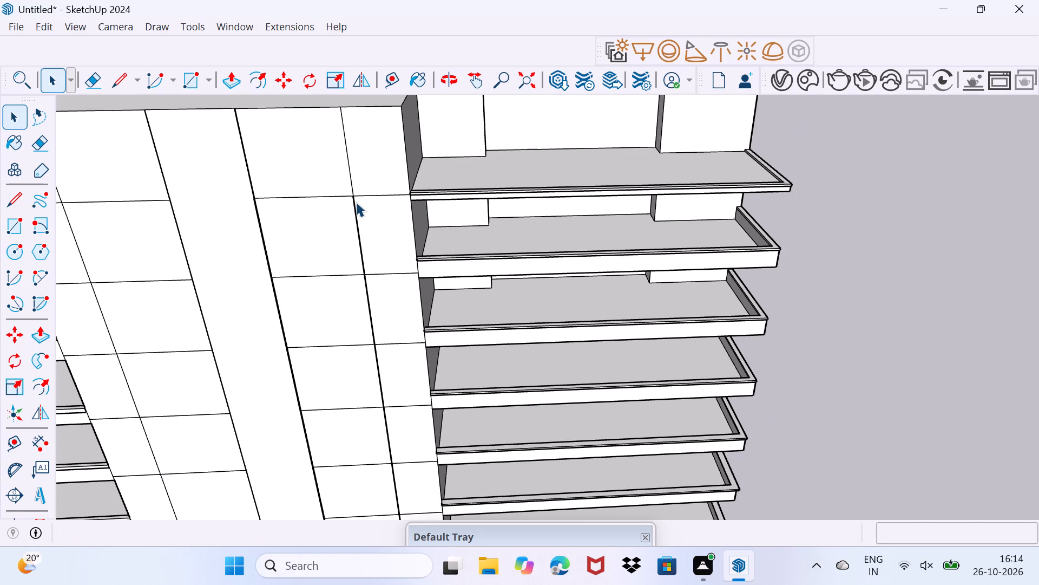
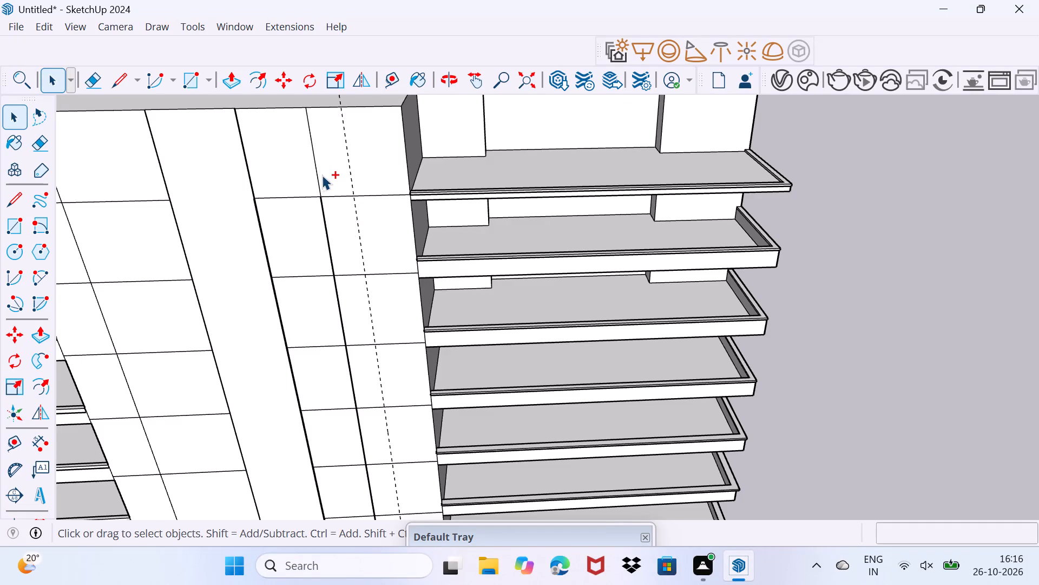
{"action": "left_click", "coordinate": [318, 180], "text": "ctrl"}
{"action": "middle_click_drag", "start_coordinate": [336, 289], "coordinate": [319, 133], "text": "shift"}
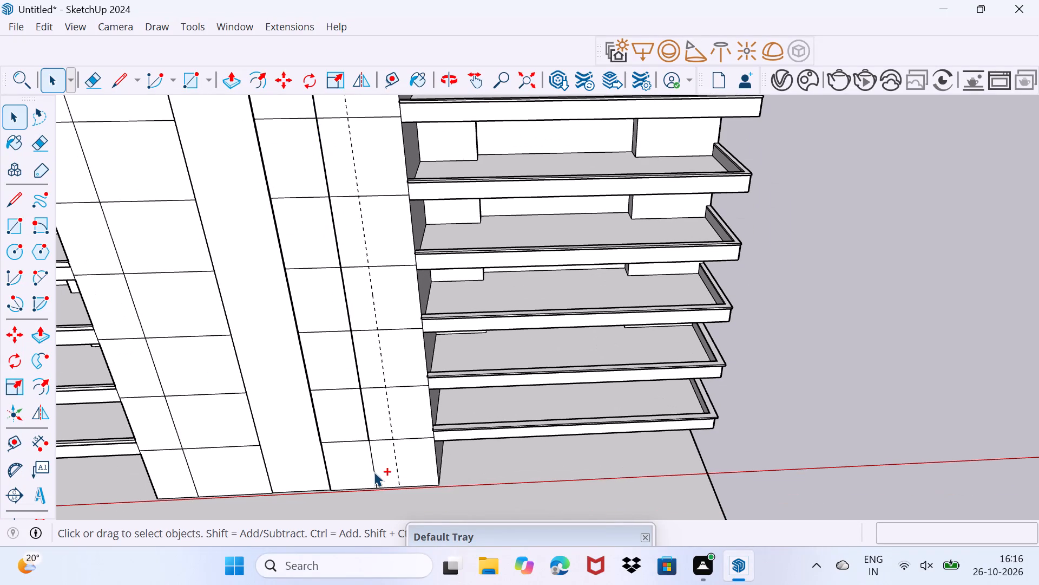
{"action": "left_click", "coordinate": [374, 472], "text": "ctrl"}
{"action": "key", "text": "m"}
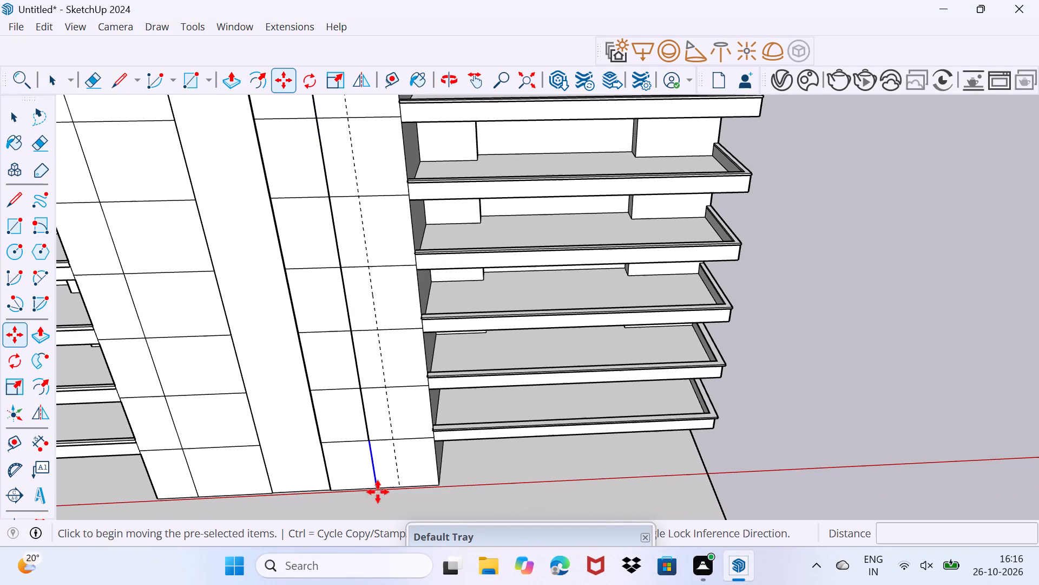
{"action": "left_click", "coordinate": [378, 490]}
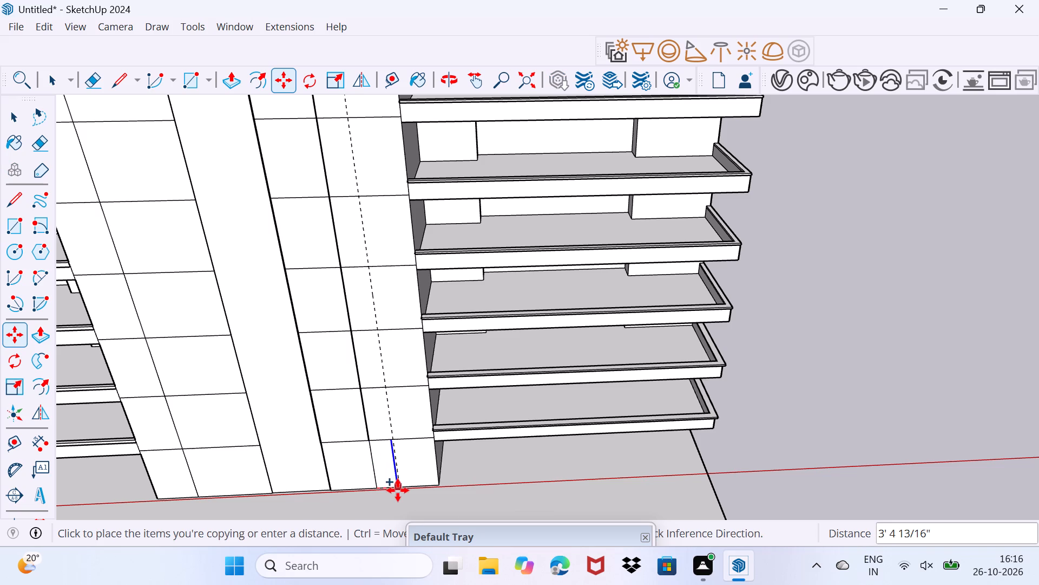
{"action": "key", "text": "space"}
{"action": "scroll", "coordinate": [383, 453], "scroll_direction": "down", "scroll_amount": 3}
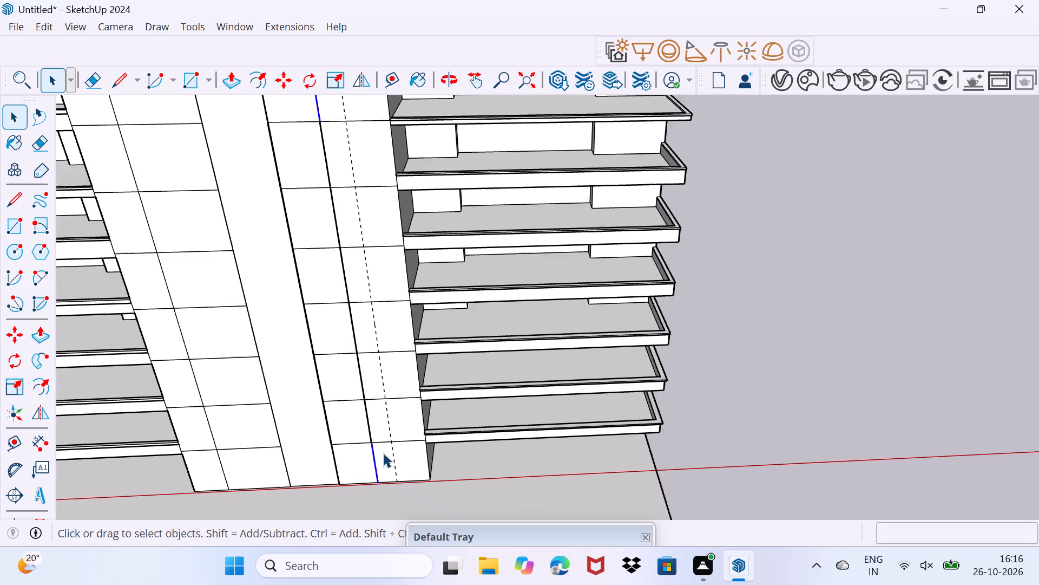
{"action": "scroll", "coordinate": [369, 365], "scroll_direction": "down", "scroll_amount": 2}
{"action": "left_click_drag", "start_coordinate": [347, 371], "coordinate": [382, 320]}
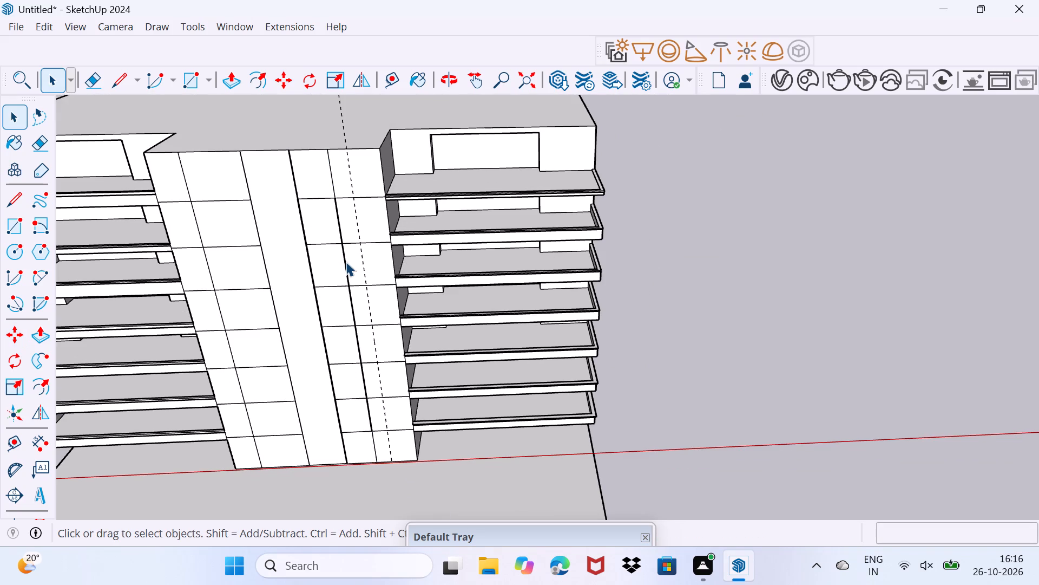
Draw a vertical line along the guide on the right-hand panel, from the centre bay's top edge to its base.
{"action": "key", "text": "l"}
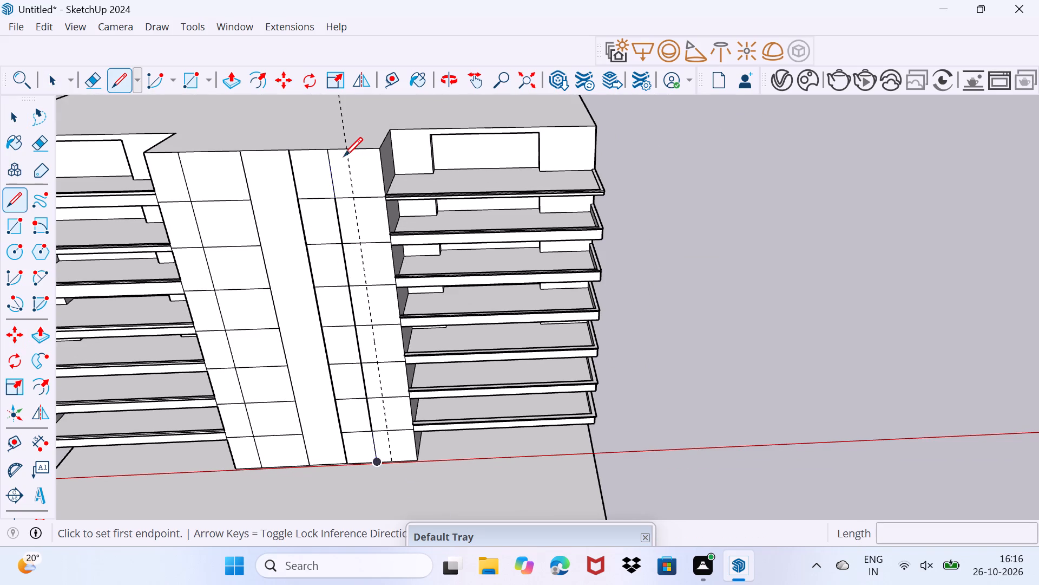
{"action": "left_click", "coordinate": [345, 154]}
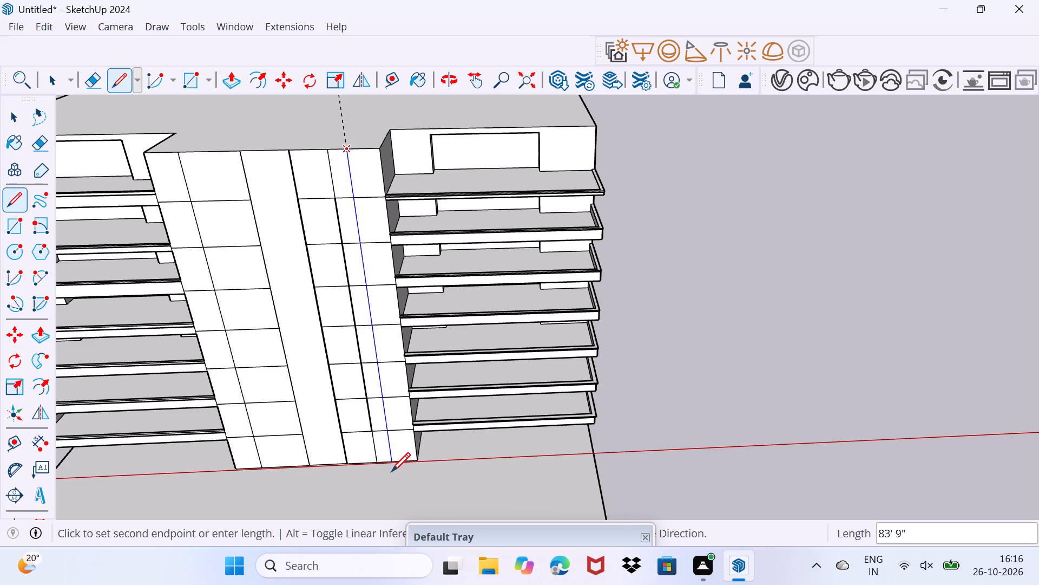
{"action": "left_click", "coordinate": [391, 467]}
{"action": "key", "text": "space"}
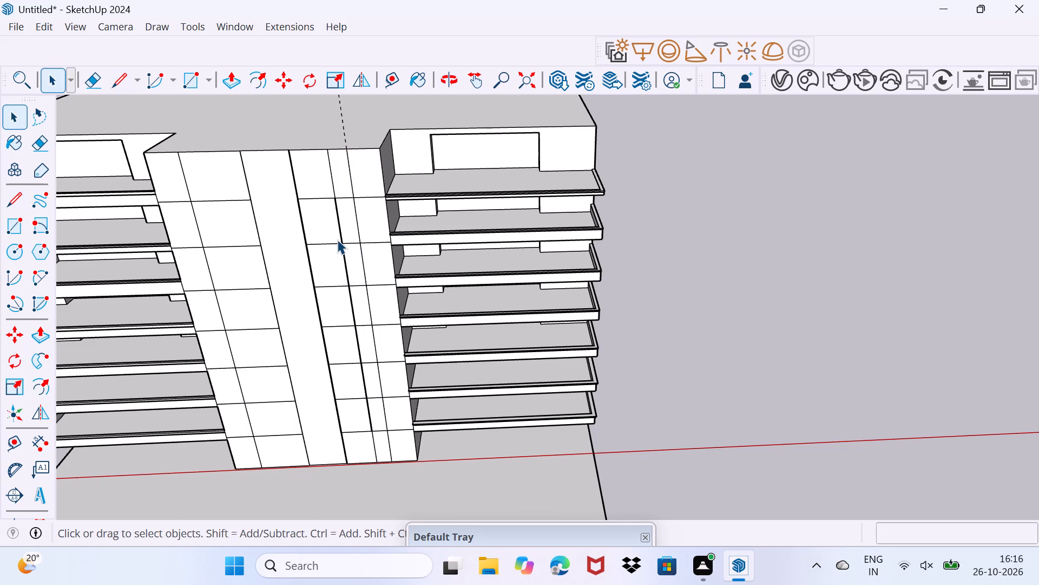
Erase all segments of the old vertical divider nearer the strip on the right-hand panel, together with the dashed guide.
{"action": "key", "text": "e"}
{"action": "left_click", "coordinate": [340, 233]}
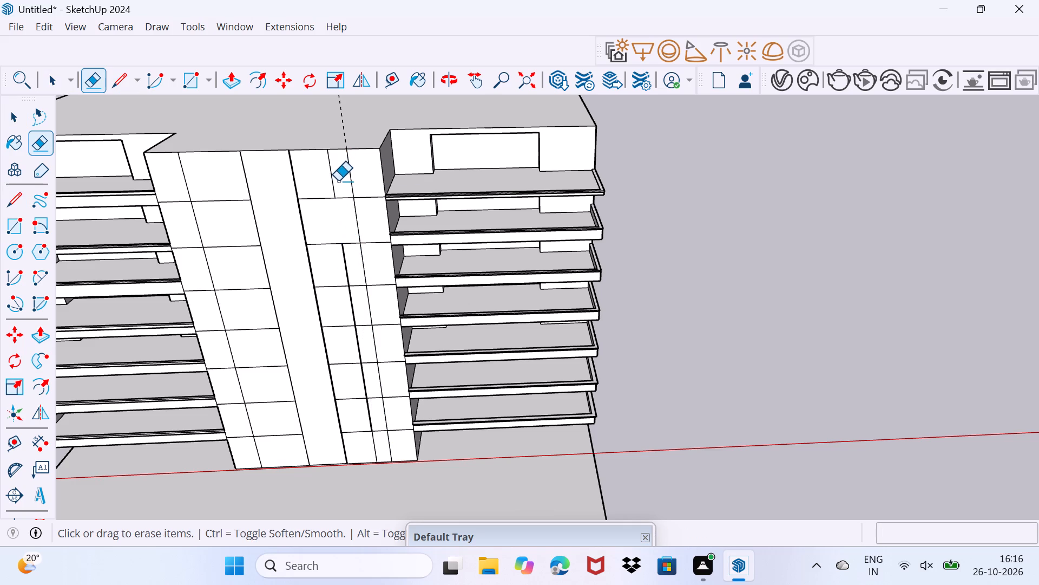
{"action": "left_click", "coordinate": [332, 181]}
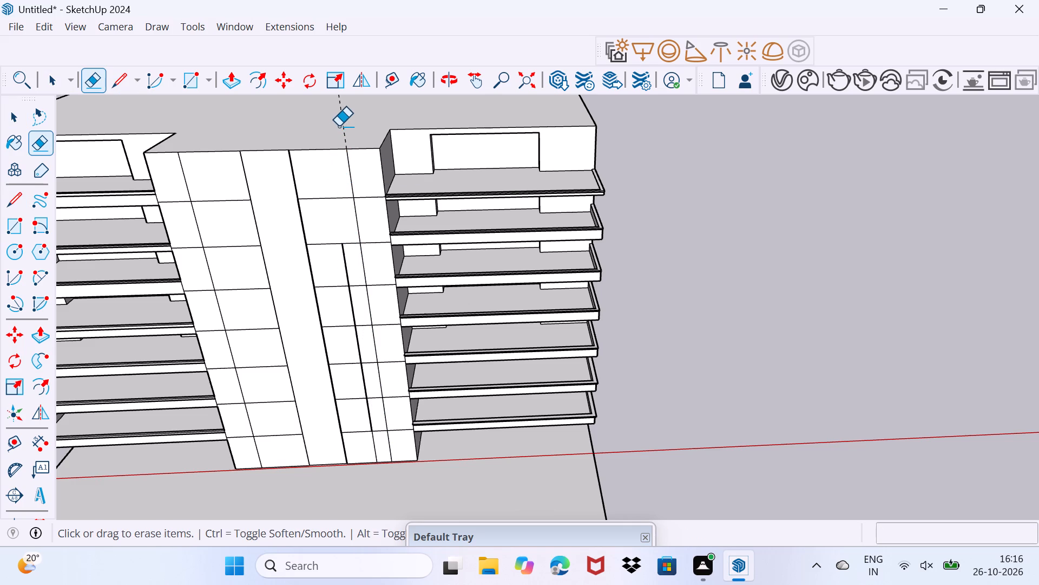
{"action": "left_click", "coordinate": [344, 121]}
{"action": "left_click", "coordinate": [347, 265]}
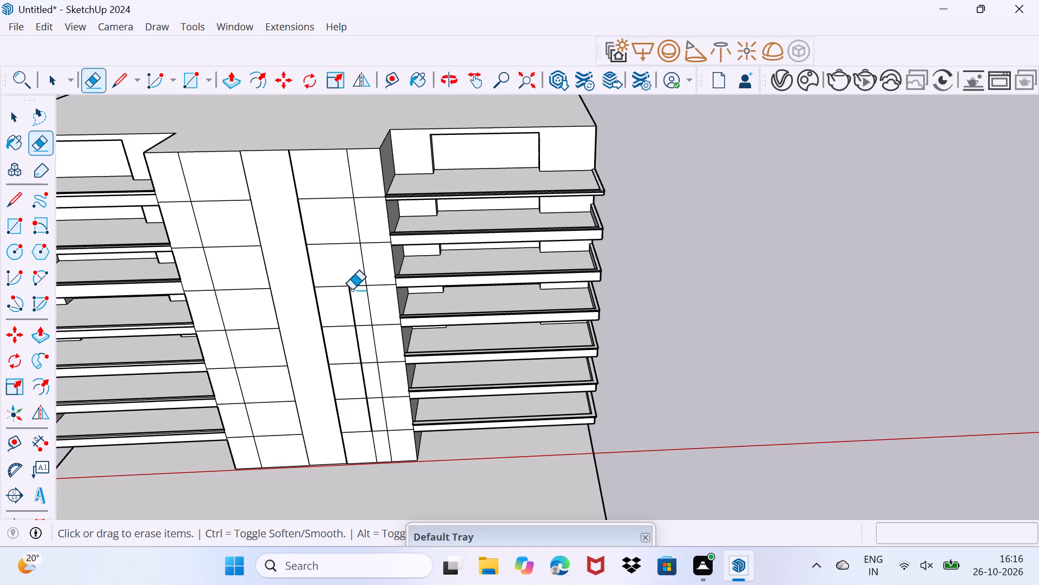
{"action": "left_click", "coordinate": [353, 307]}
{"action": "left_click", "coordinate": [359, 347]}
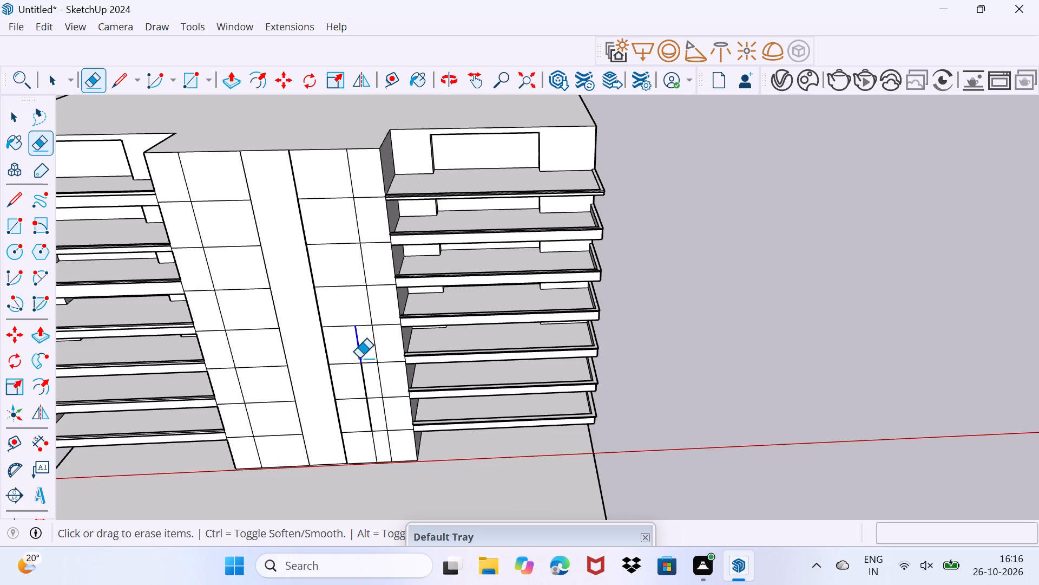
{"action": "left_click", "coordinate": [362, 379]}
{"action": "left_click", "coordinate": [367, 416]}
{"action": "left_click", "coordinate": [374, 444]}
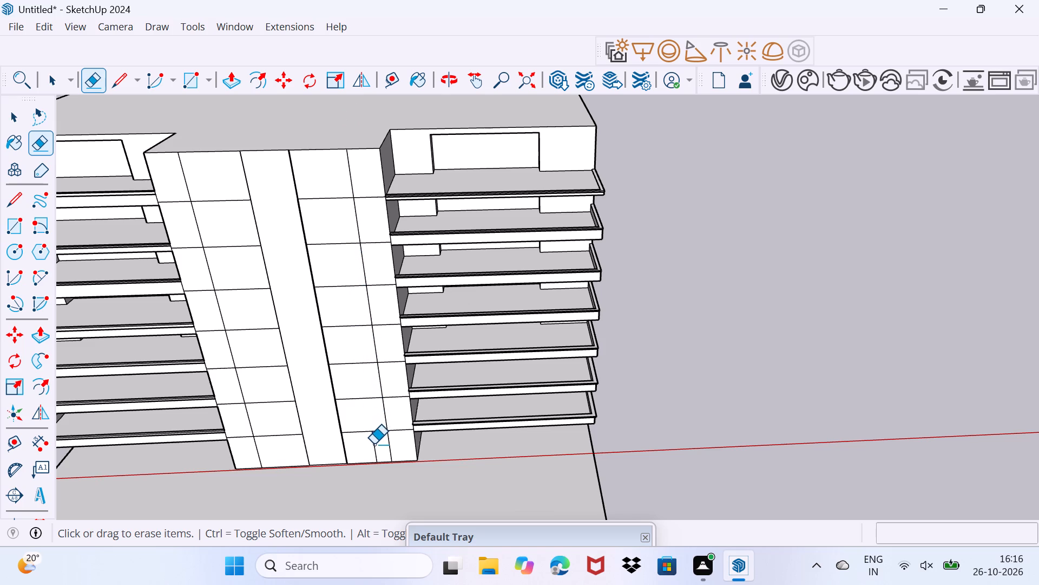
Examine the centre bay's panel divisions on both sides of the strip from the front and from low angles.
{"action": "middle_click_drag", "start_coordinate": [265, 460], "coordinate": [330, 331]}
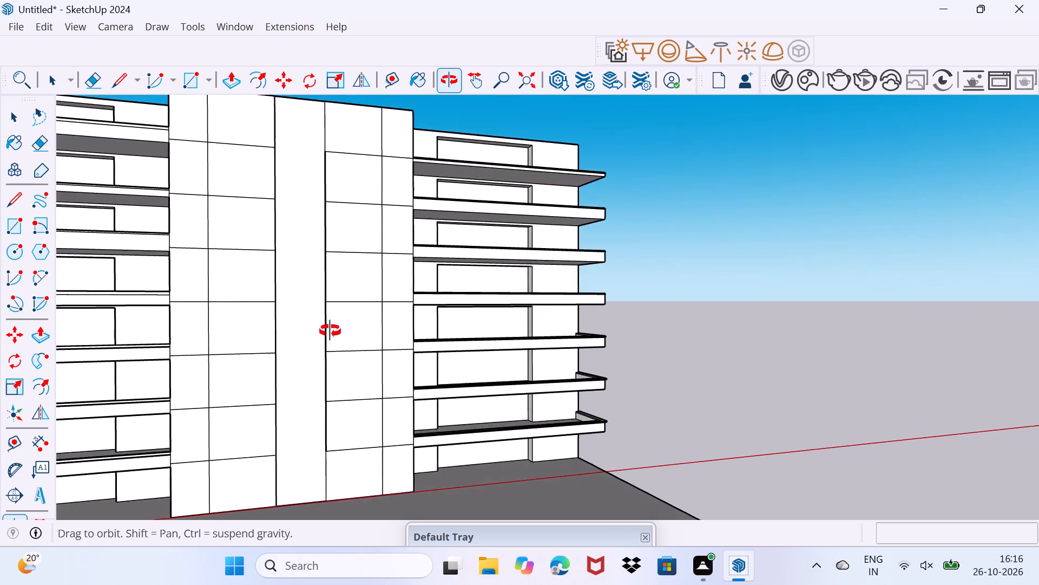
{"action": "middle_click_drag", "start_coordinate": [330, 331], "coordinate": [296, 334]}
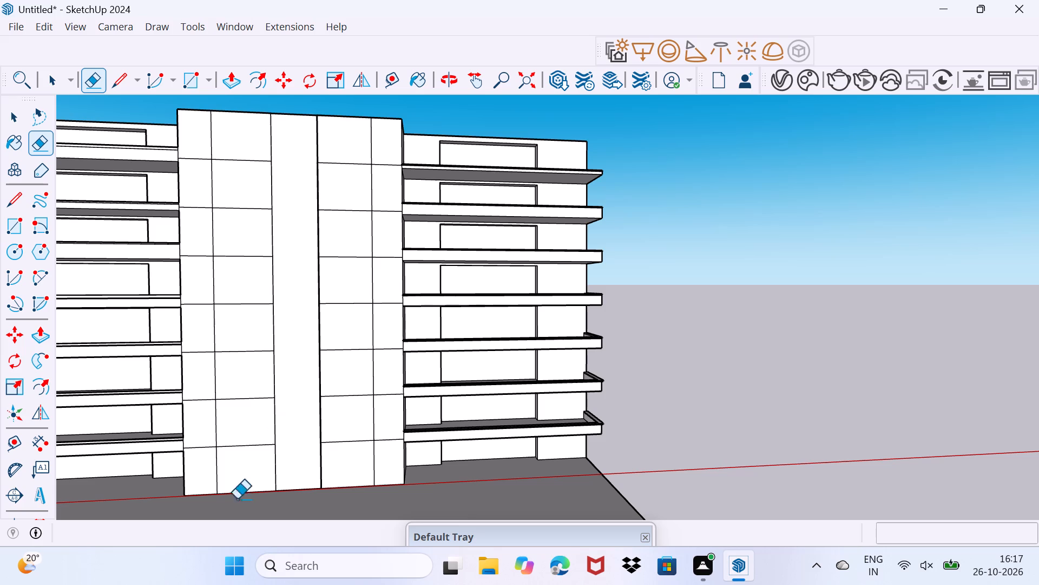
{"action": "scroll", "coordinate": [156, 451], "scroll_direction": "up", "scroll_amount": 2}
{"action": "middle_click_drag", "start_coordinate": [156, 466], "coordinate": [179, 463]}
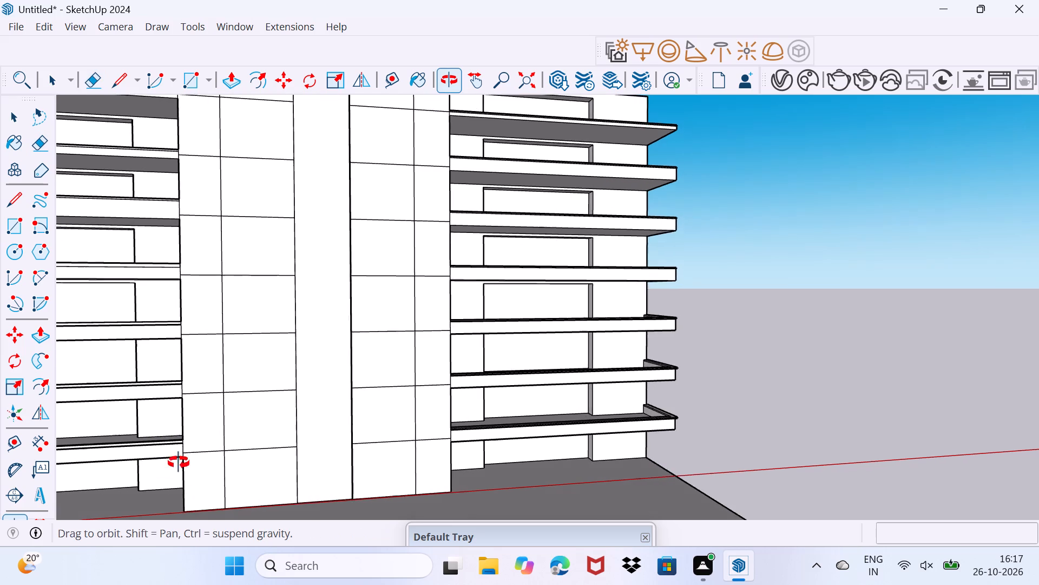
{"action": "middle_click_drag", "start_coordinate": [179, 463], "coordinate": [182, 417]}
{"action": "middle_click_drag", "start_coordinate": [174, 440], "coordinate": [326, 433]}
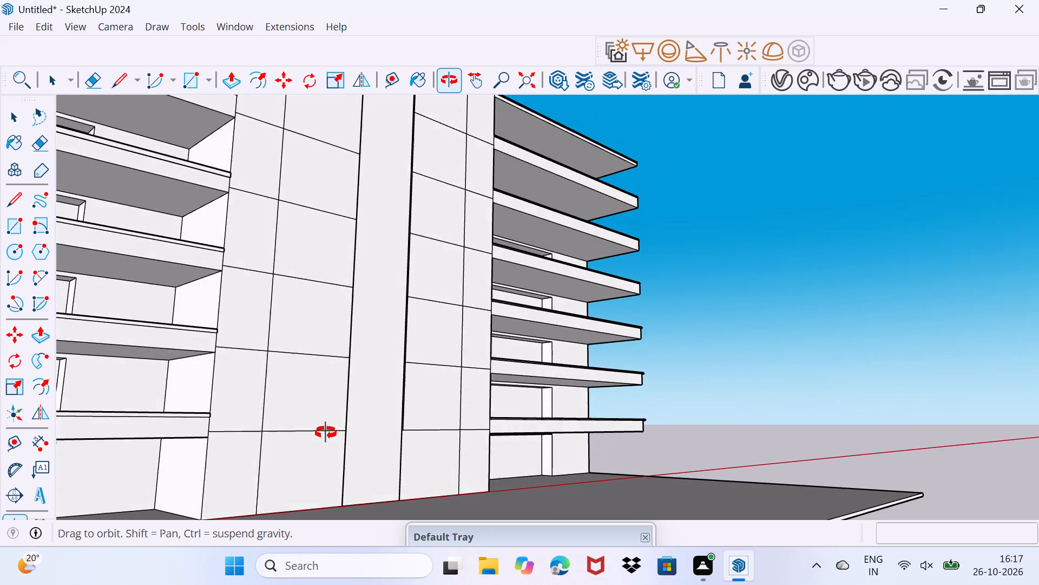
{"action": "middle_click_drag", "start_coordinate": [326, 433], "coordinate": [306, 435]}
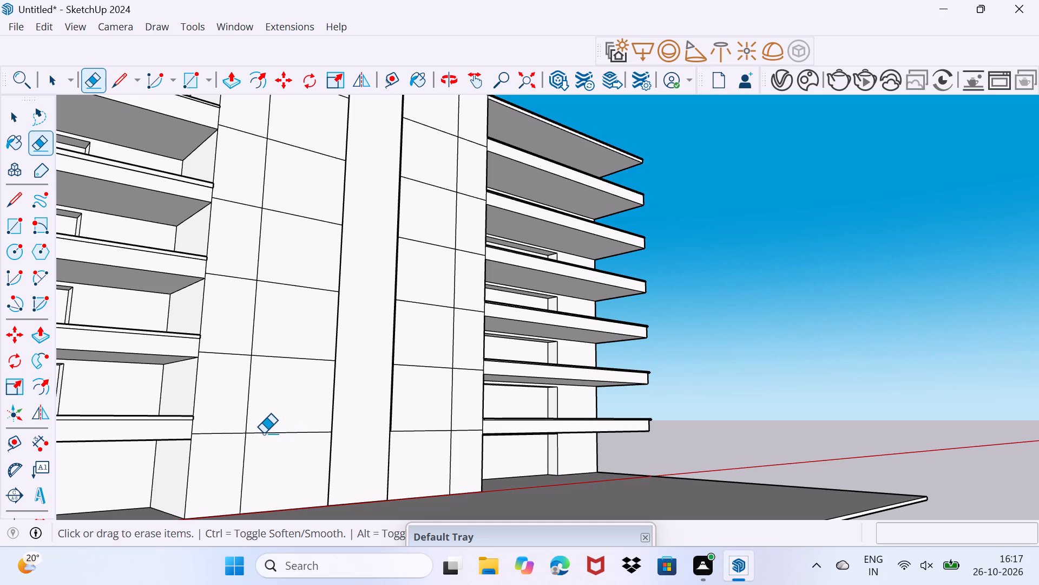
{"action": "key", "text": "space"}
{"action": "middle_click_drag", "start_coordinate": [262, 419], "coordinate": [211, 436]}
{"action": "scroll", "coordinate": [214, 429], "scroll_direction": "down", "scroll_amount": 3}
{"action": "middle_click_drag", "start_coordinate": [241, 400], "coordinate": [228, 405]}
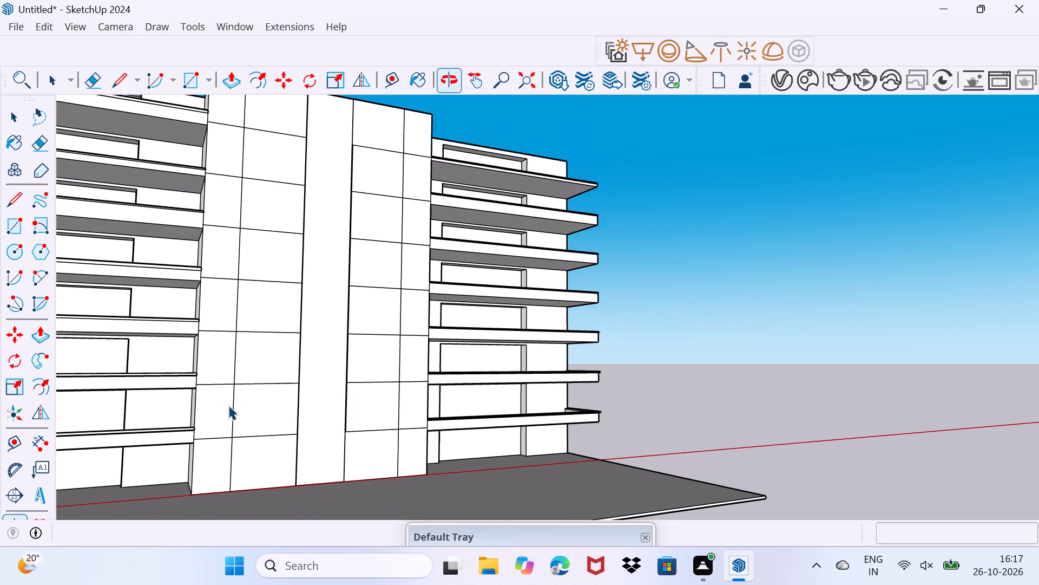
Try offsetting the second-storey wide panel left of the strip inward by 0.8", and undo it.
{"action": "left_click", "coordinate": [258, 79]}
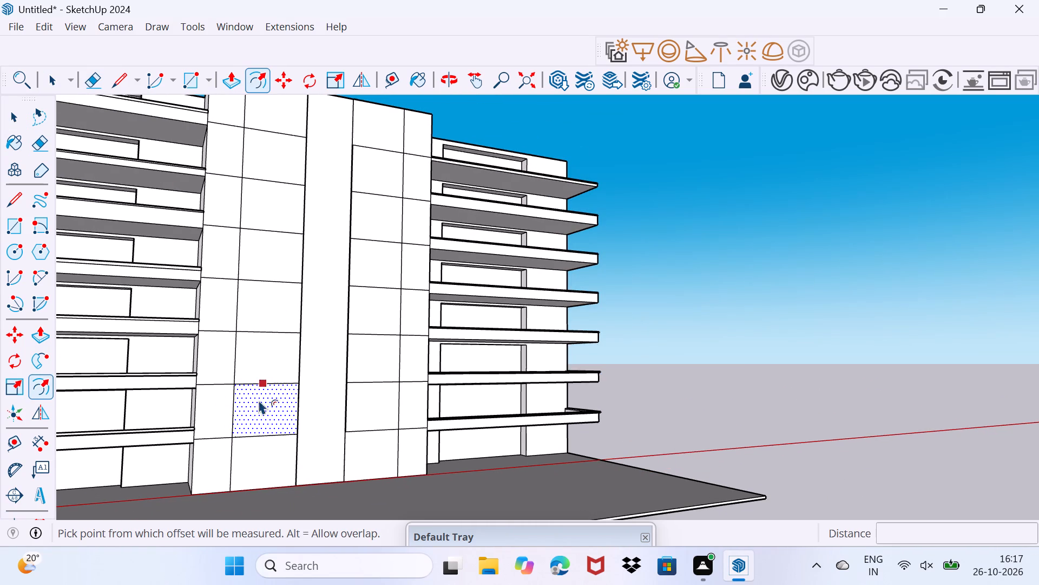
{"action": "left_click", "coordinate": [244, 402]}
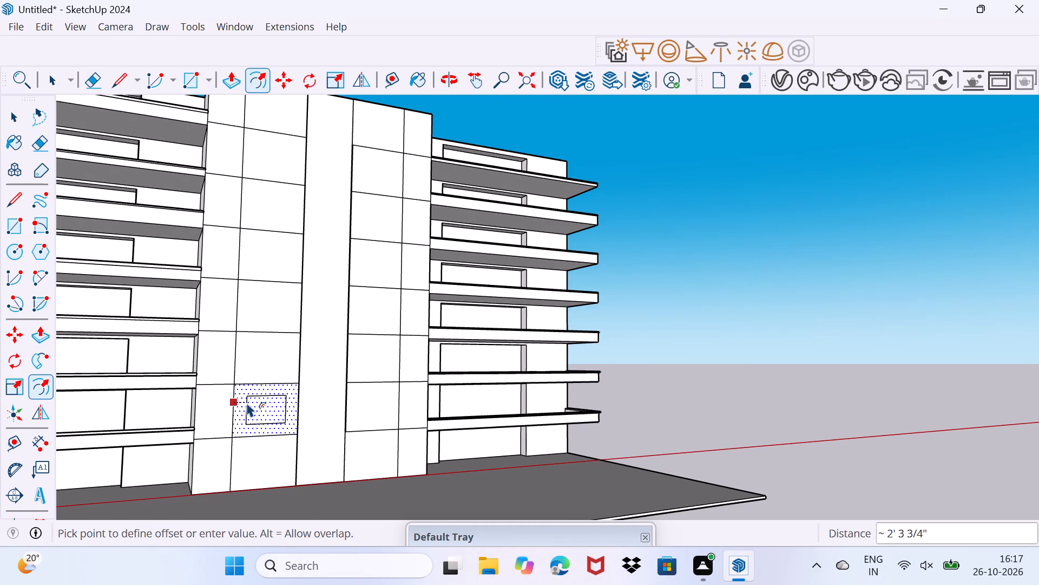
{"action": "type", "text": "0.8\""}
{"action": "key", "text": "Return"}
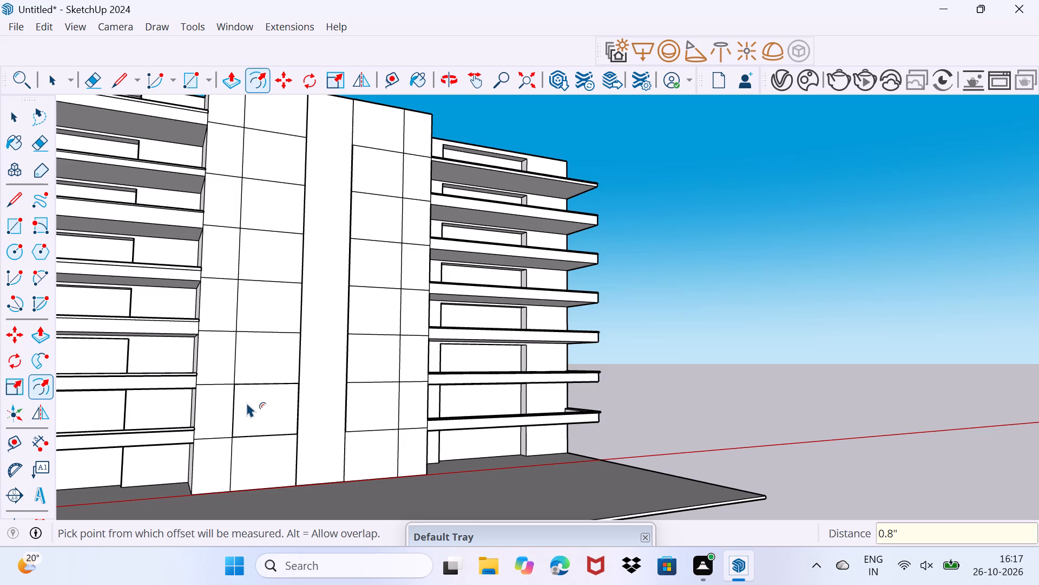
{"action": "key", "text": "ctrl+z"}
Offset the outlines of the wide panels left of the strip inward by 7", from the second storey up to the top storey.
{"action": "left_click", "coordinate": [243, 425]}
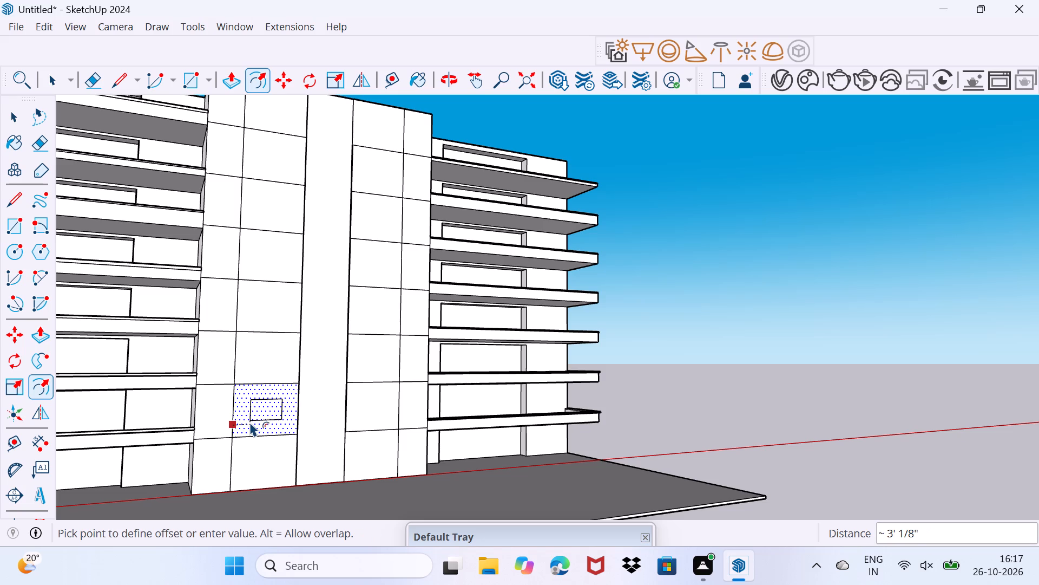
{"action": "key", "text": "7"}
{"action": "key", "text": "shift+quotedbl"}
{"action": "key", "text": "Return"}
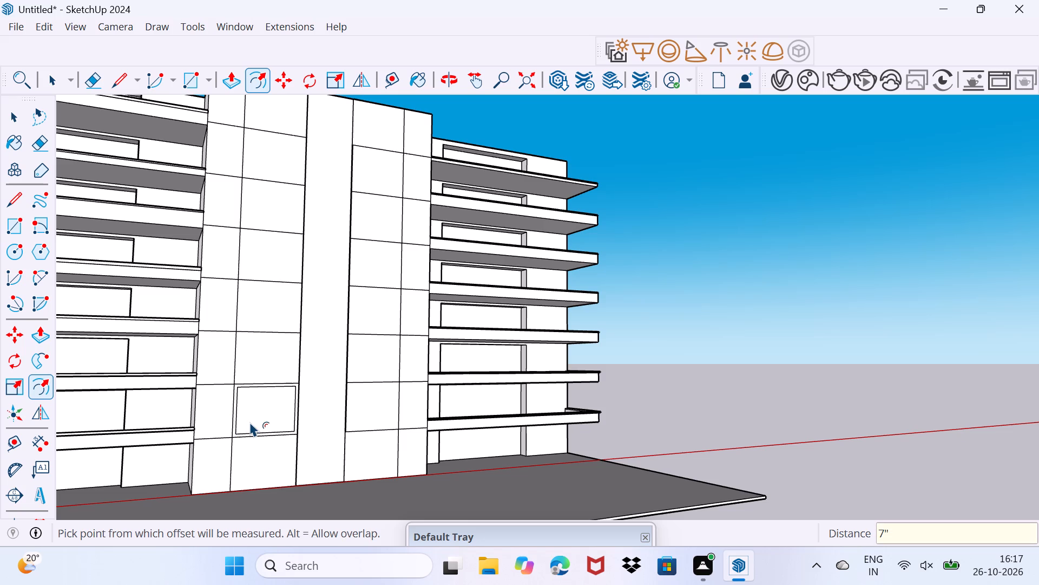
{"action": "double_click", "coordinate": [245, 351]}
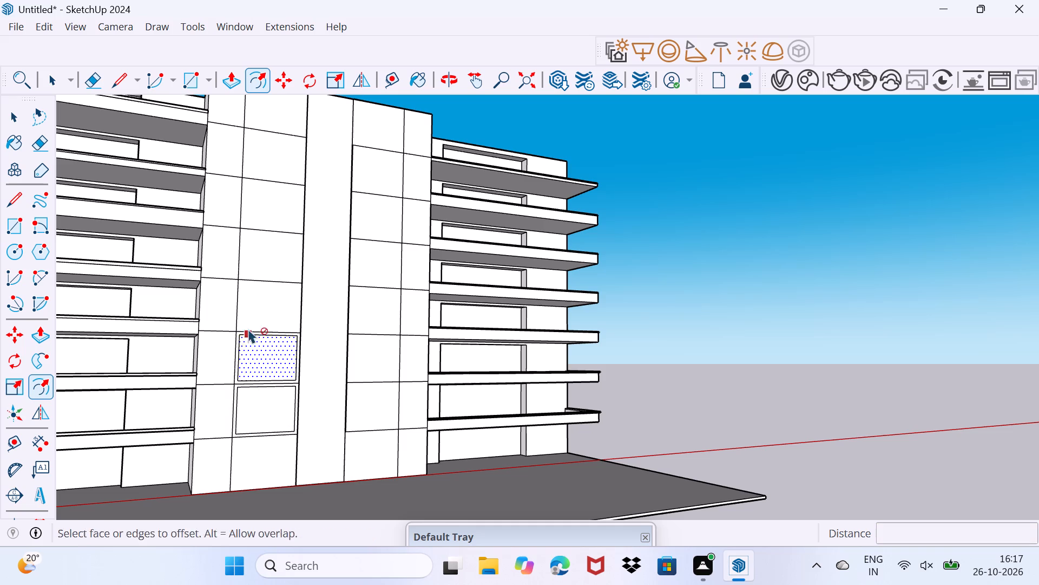
{"action": "left_click", "coordinate": [239, 309]}
{"action": "double_click", "coordinate": [244, 310]}
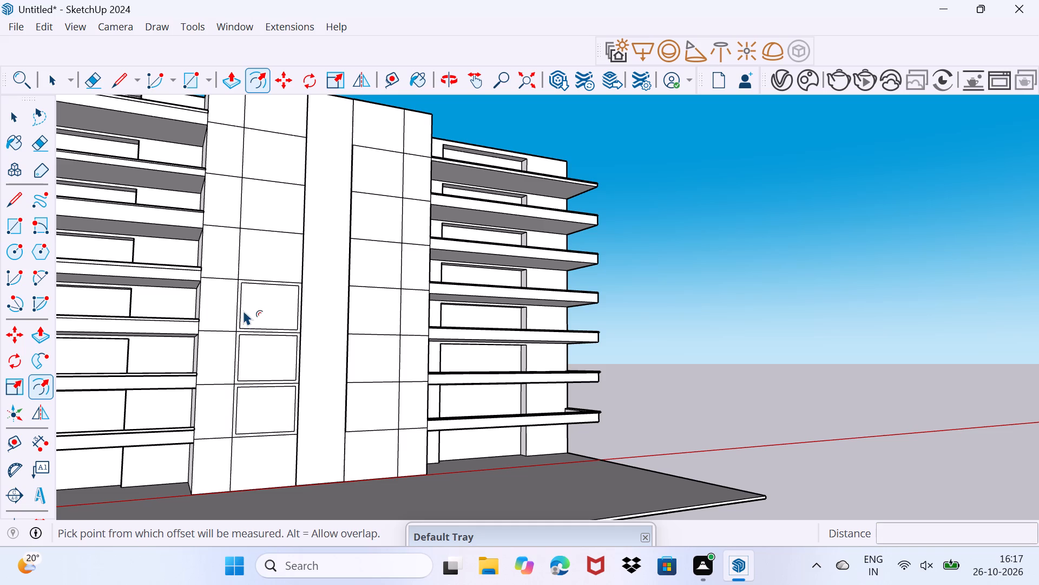
{"action": "double_click", "coordinate": [245, 252]}
{"action": "double_click", "coordinate": [246, 205]}
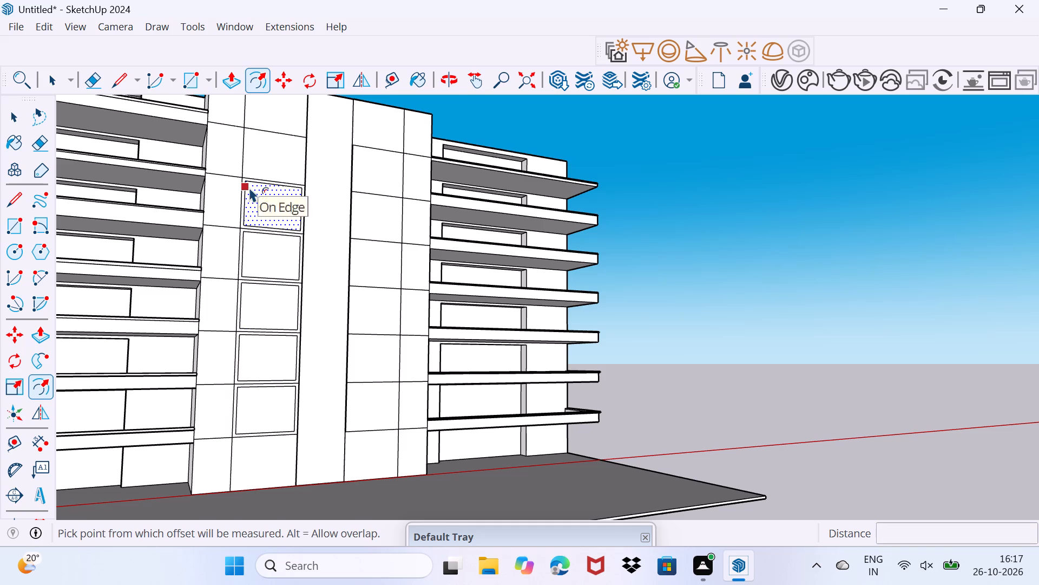
{"action": "middle_click_drag", "start_coordinate": [249, 187], "coordinate": [256, 267]}
{"action": "double_click", "coordinate": [253, 228]}
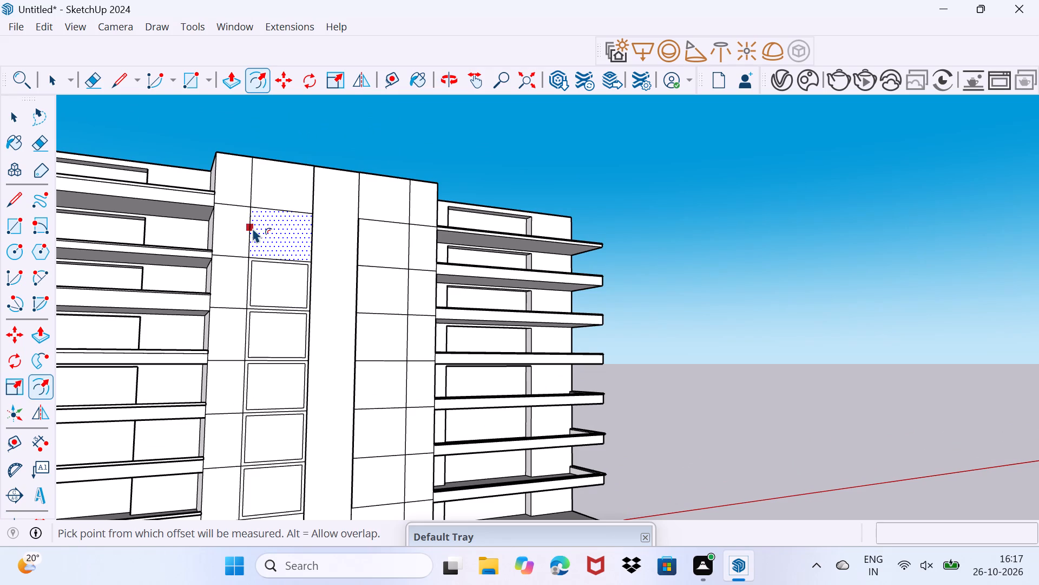
{"action": "double_click", "coordinate": [258, 199]}
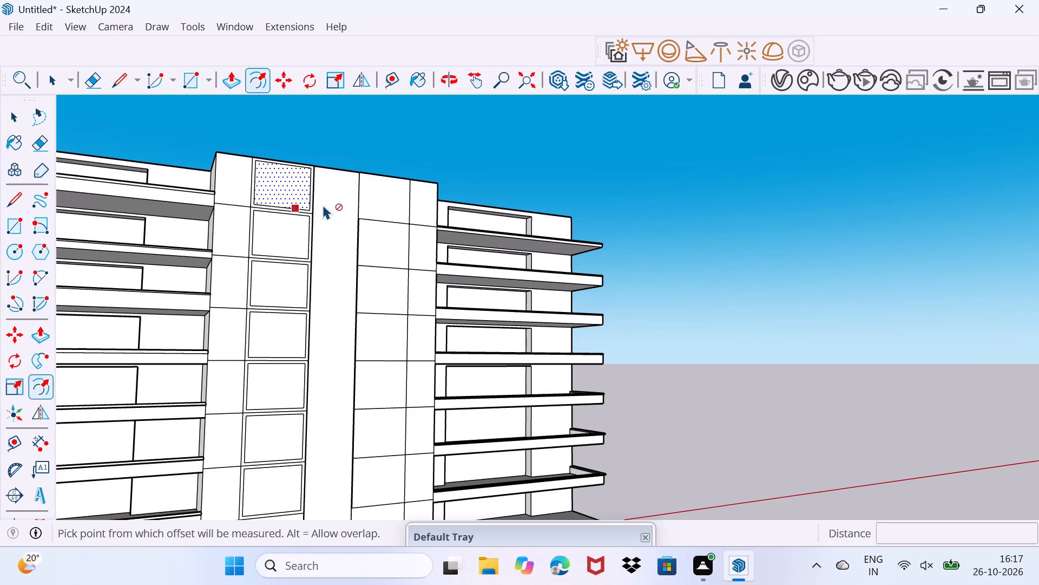
Offset the outlines of the wide panels right of the strip inward by 7", from the top storey down to the second storey.
{"action": "double_click", "coordinate": [398, 197]}
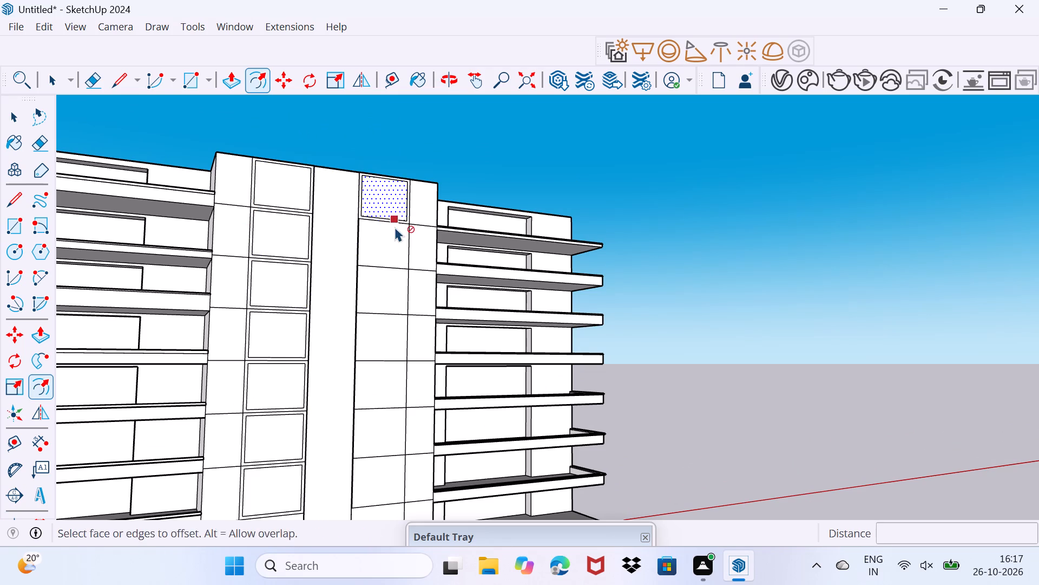
{"action": "double_click", "coordinate": [403, 239]}
{"action": "middle_click_drag", "start_coordinate": [403, 239], "coordinate": [394, 177]}
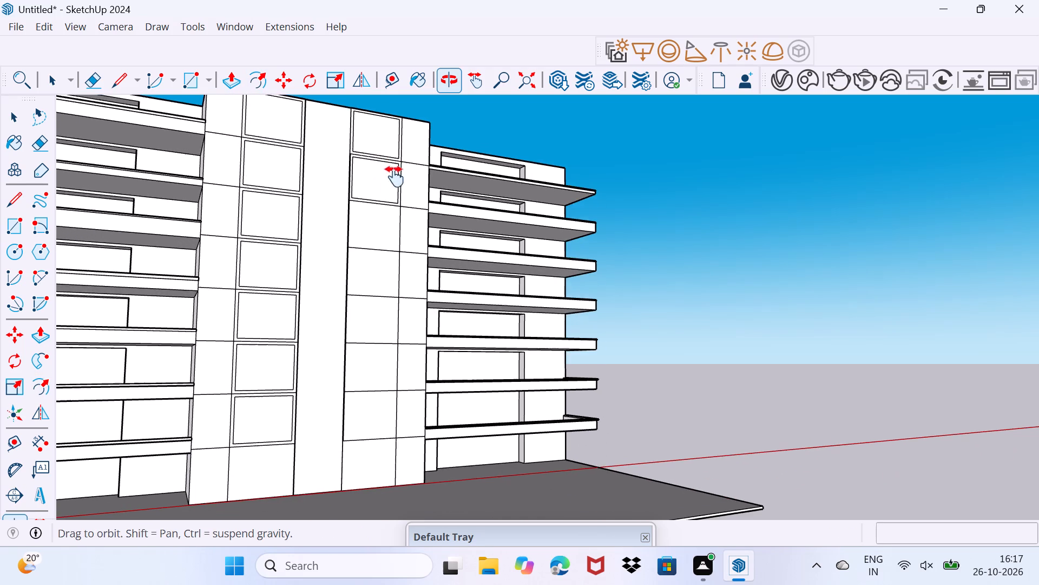
{"action": "middle_click_drag", "start_coordinate": [394, 177], "coordinate": [394, 176]}
{"action": "double_click", "coordinate": [392, 227]}
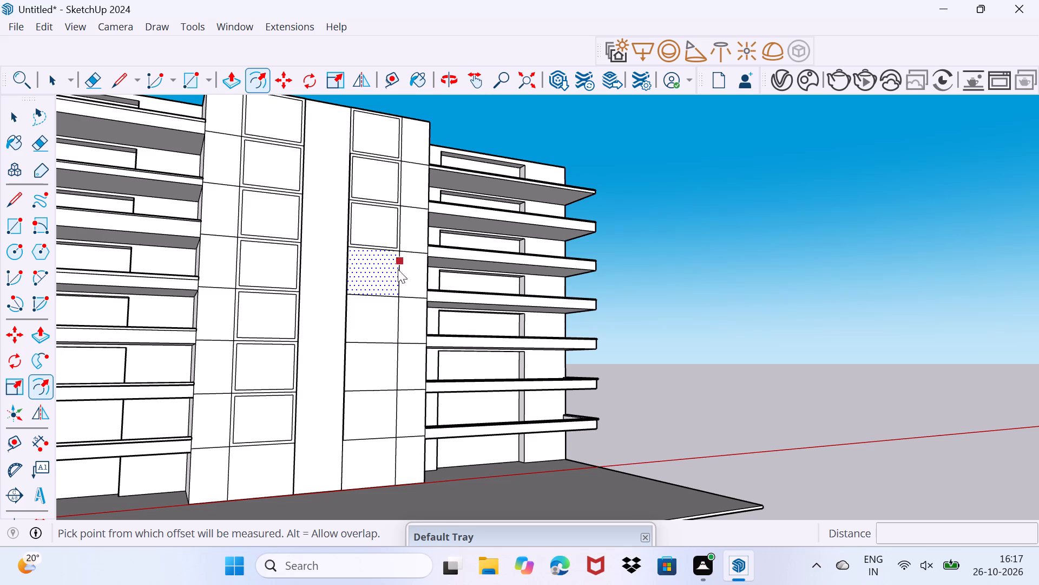
{"action": "double_click", "coordinate": [391, 273]}
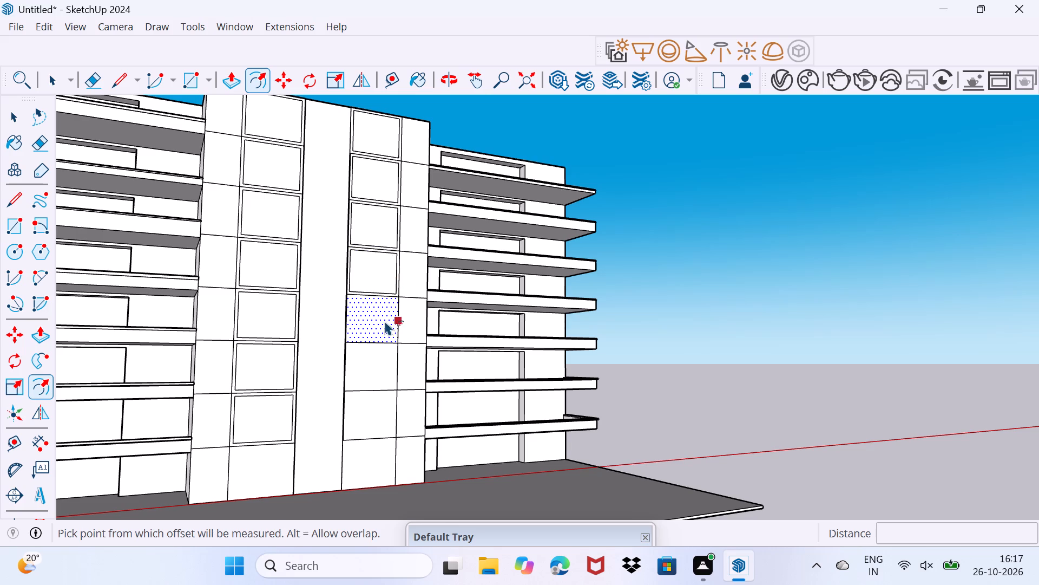
{"action": "double_click", "coordinate": [394, 322]}
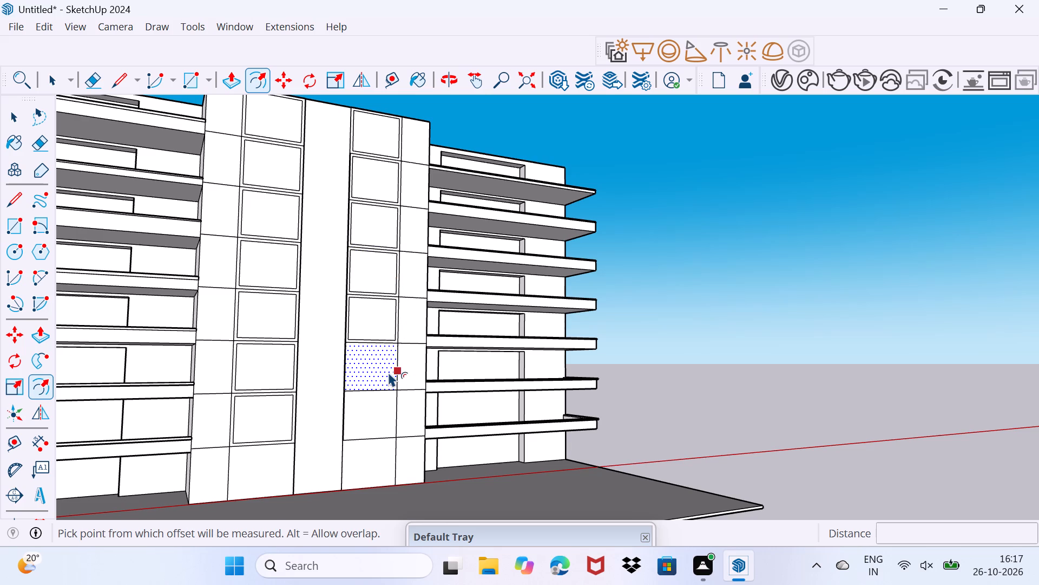
{"action": "double_click", "coordinate": [389, 372]}
{"action": "double_click", "coordinate": [391, 419]}
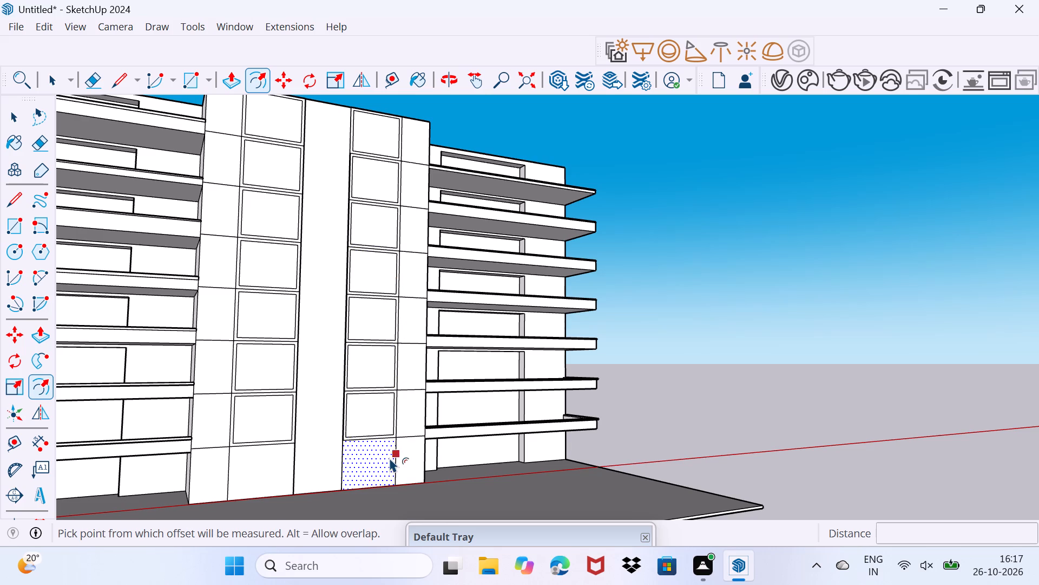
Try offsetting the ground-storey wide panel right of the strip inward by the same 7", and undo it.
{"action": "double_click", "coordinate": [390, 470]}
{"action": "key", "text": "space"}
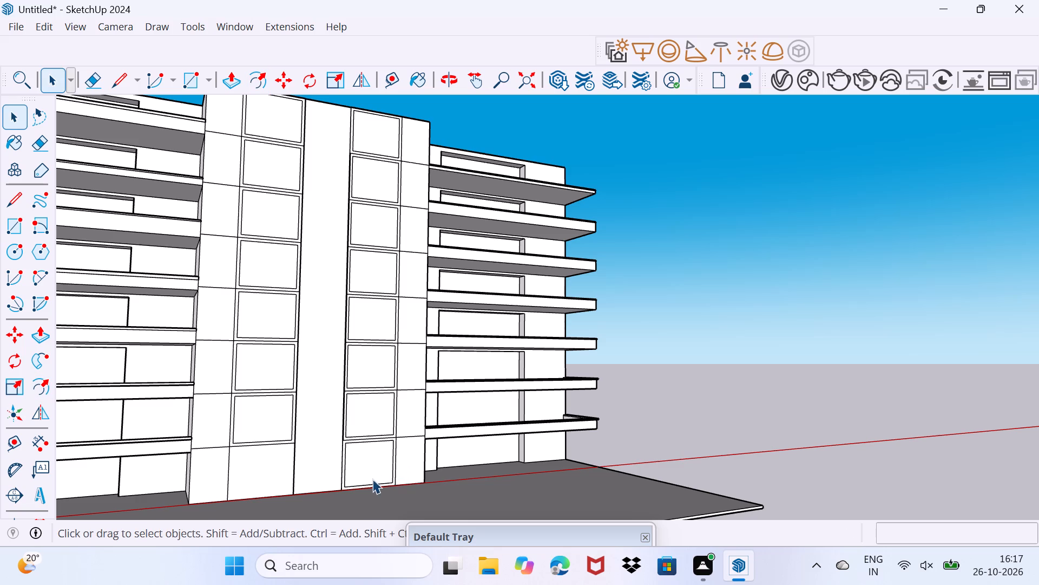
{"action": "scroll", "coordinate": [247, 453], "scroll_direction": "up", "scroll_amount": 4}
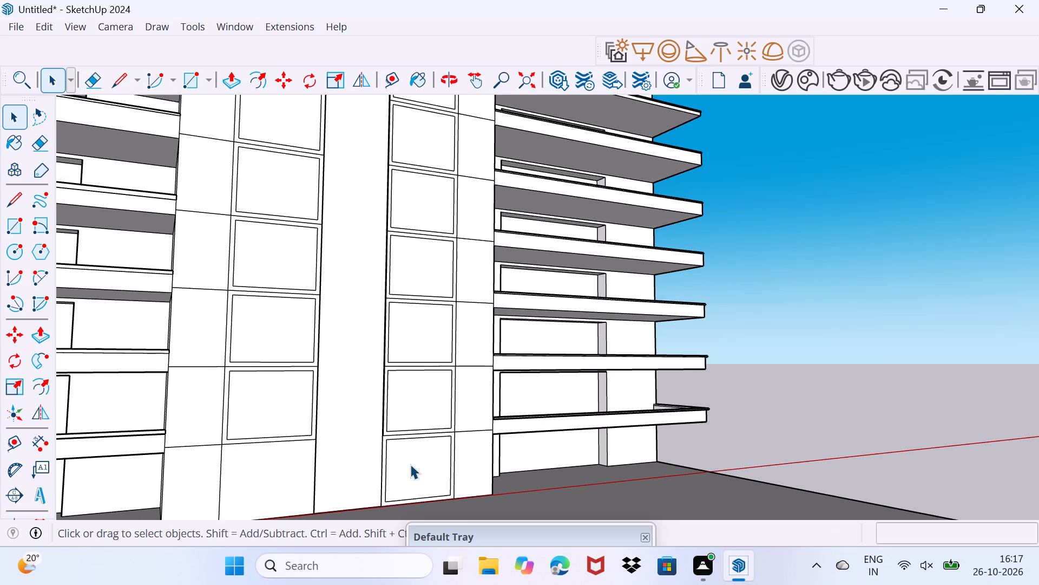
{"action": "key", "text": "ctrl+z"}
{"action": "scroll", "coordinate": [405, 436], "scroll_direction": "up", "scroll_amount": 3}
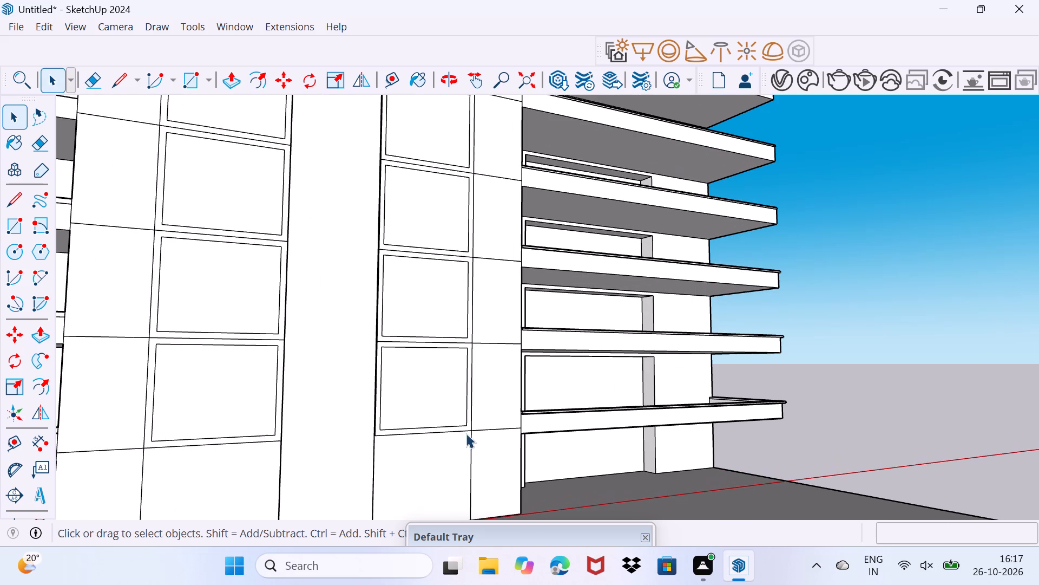
Erase the horizontal floor lines across the narrow outer column right of the strip, from above the fifth storey down to above the ground storey.
{"action": "middle_click_drag", "start_coordinate": [489, 430], "coordinate": [443, 445]}
{"action": "key", "text": "e"}
{"action": "scroll", "coordinate": [445, 182], "scroll_direction": "down", "scroll_amount": 4}
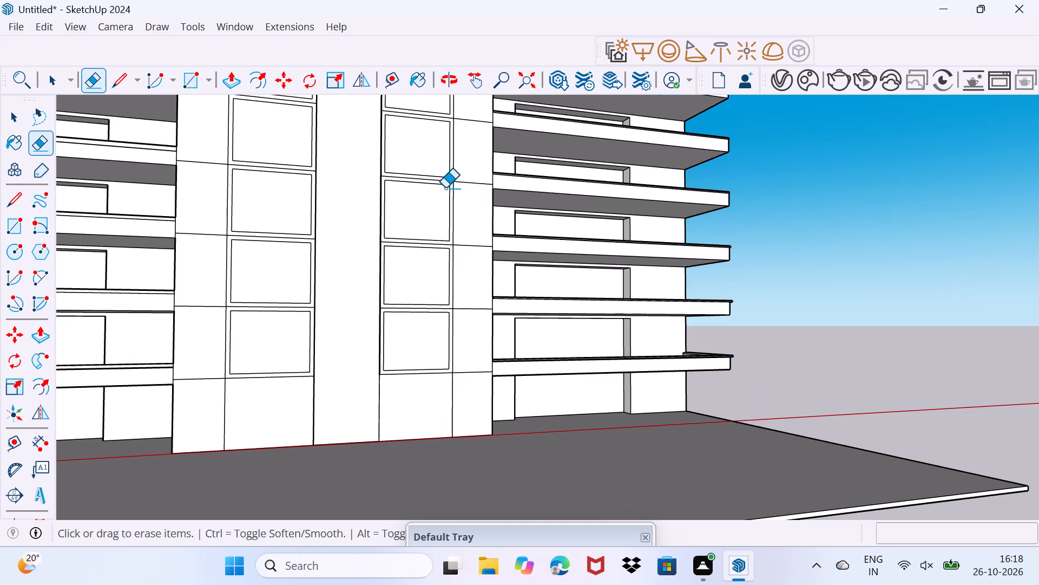
{"action": "scroll", "coordinate": [445, 188], "scroll_direction": "down", "scroll_amount": 2}
{"action": "left_click_drag", "start_coordinate": [468, 133], "coordinate": [468, 213]}
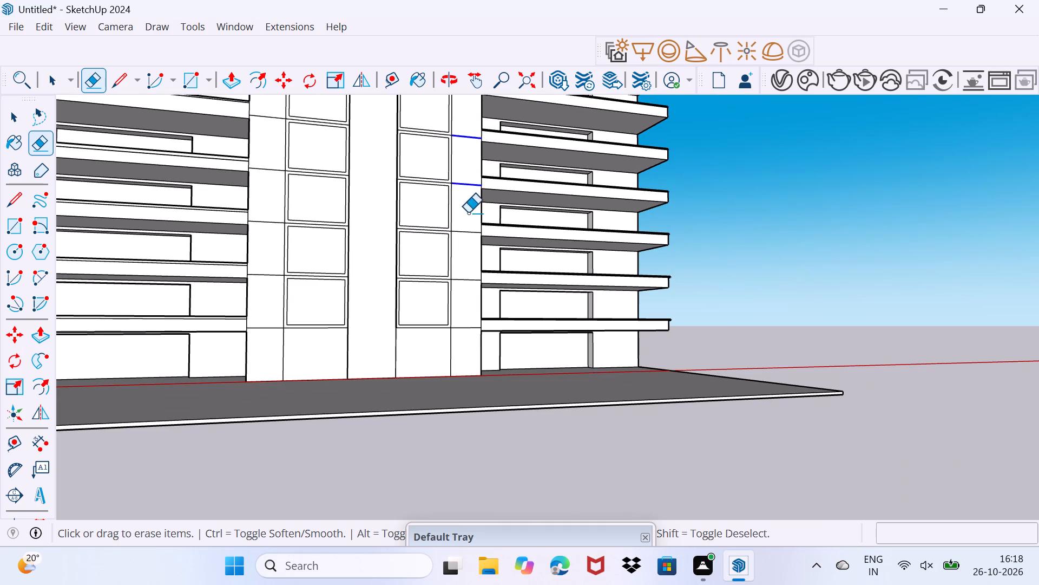
{"action": "left_click_drag", "start_coordinate": [468, 213], "coordinate": [469, 344]}
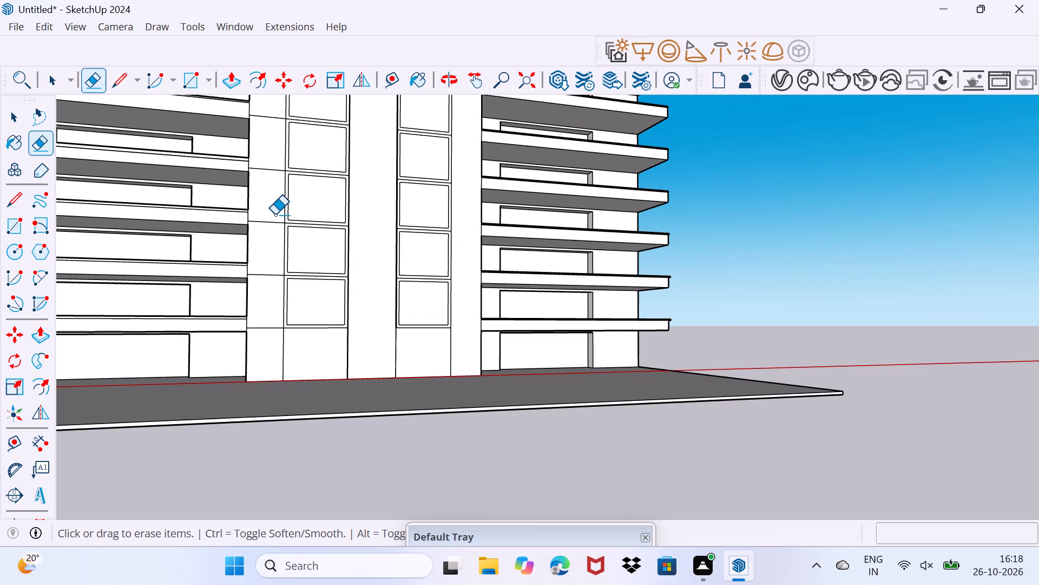
Erase all the horizontal floor lines across the narrow outer column left of the strip.
{"action": "middle_click_drag", "start_coordinate": [275, 214], "coordinate": [303, 354]}
{"action": "left_click_drag", "start_coordinate": [297, 146], "coordinate": [300, 179]}
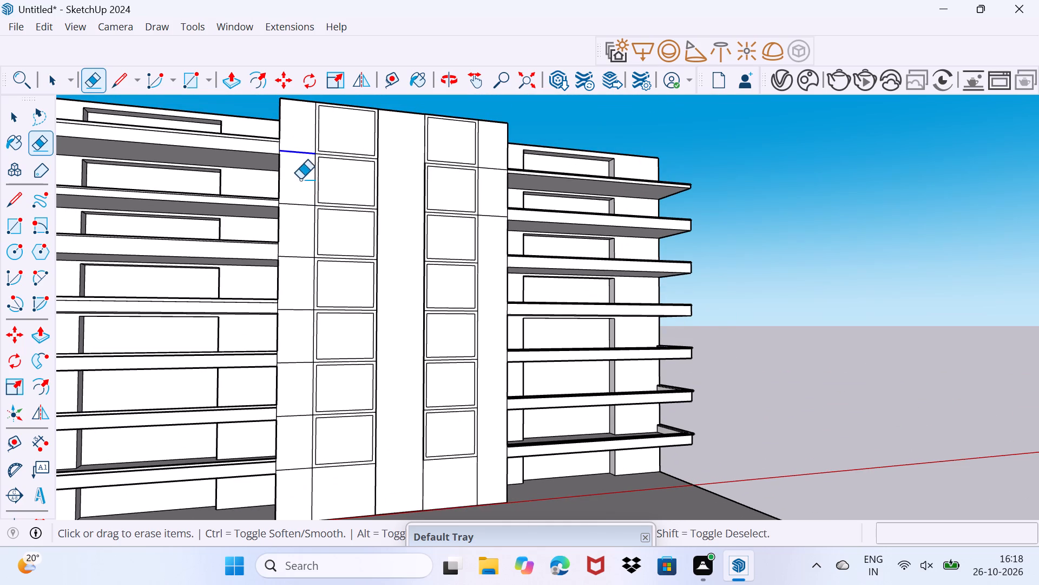
{"action": "left_click_drag", "start_coordinate": [300, 179], "coordinate": [299, 458]}
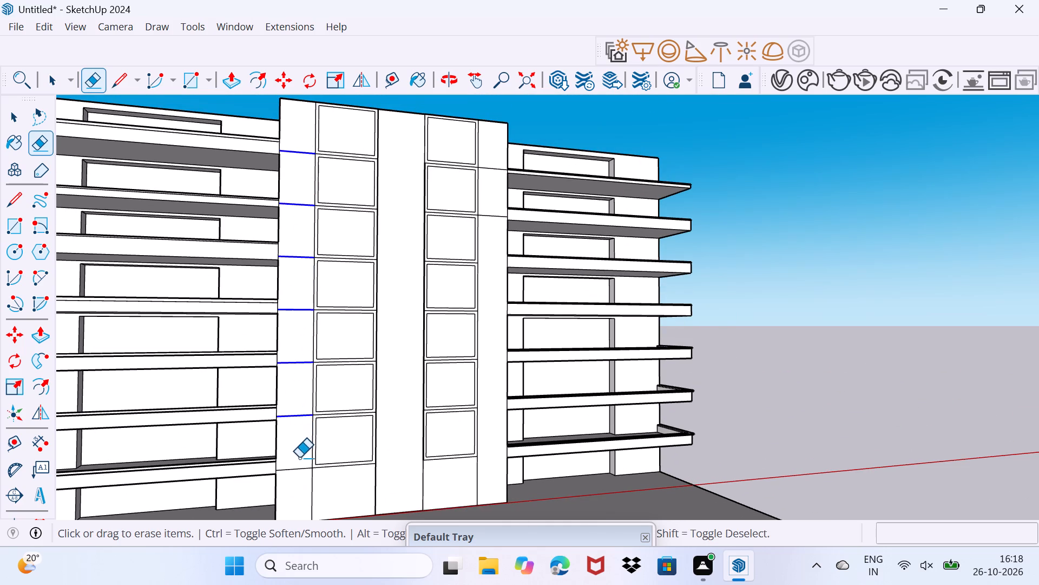
{"action": "left_click_drag", "start_coordinate": [299, 458], "coordinate": [299, 478]}
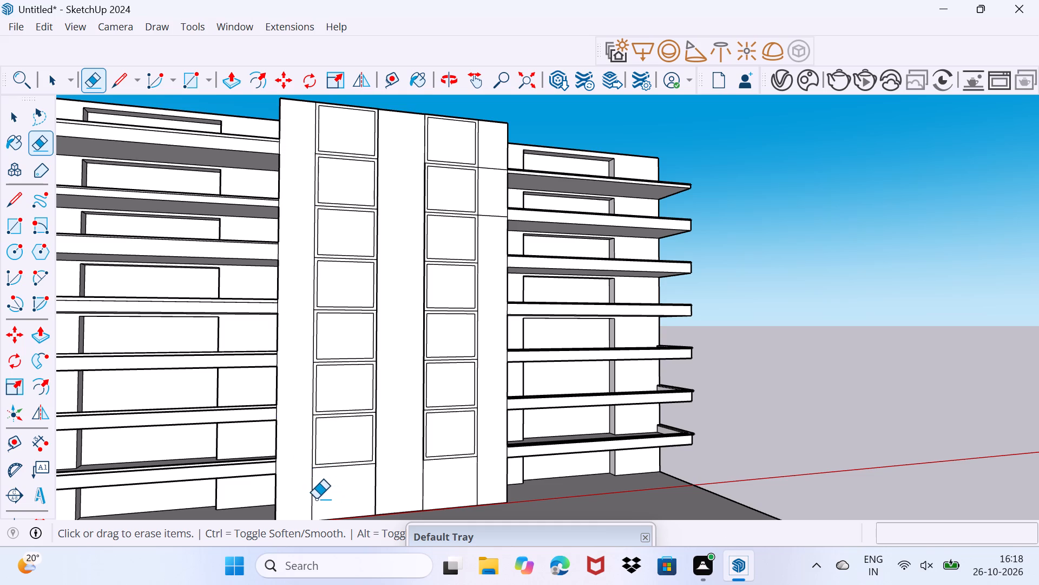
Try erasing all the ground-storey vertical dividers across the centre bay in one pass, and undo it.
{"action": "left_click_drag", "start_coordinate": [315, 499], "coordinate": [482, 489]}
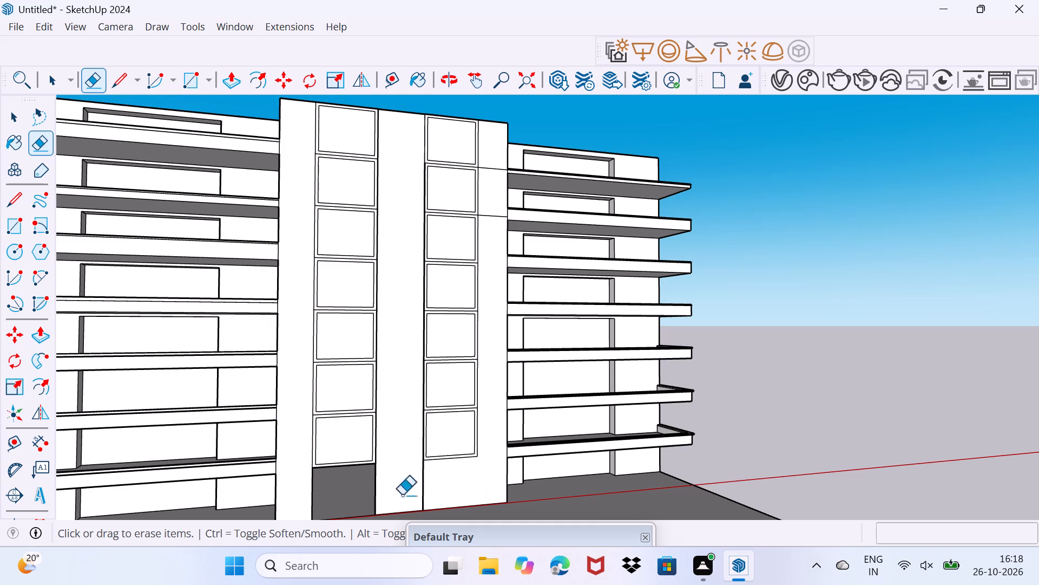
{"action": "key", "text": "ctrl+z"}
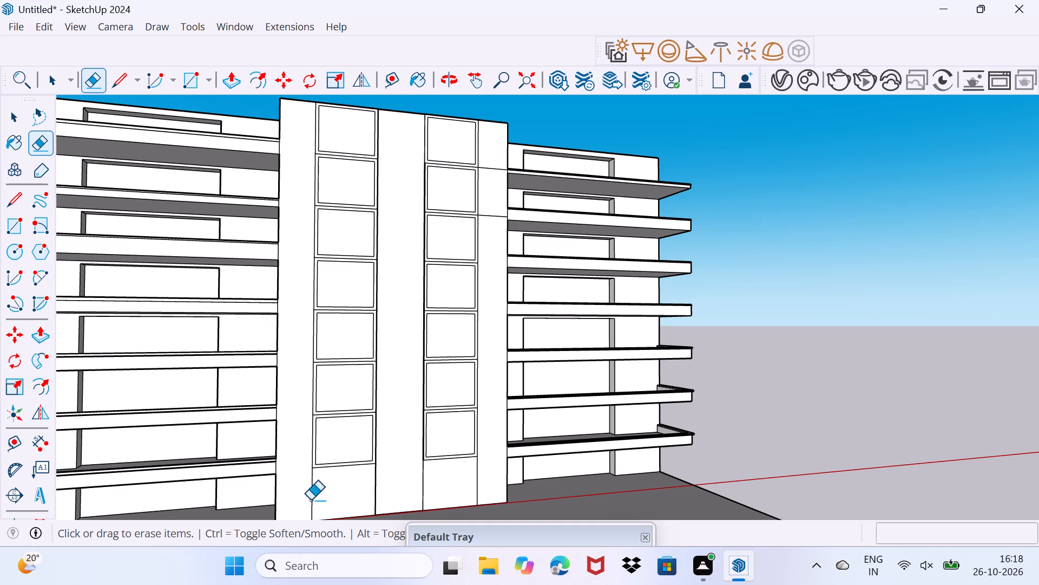
Erase the ground-storey segment of the outer vertical divider left of the strip, keeping the strip's own edge.
{"action": "left_click_drag", "start_coordinate": [310, 500], "coordinate": [319, 499]}
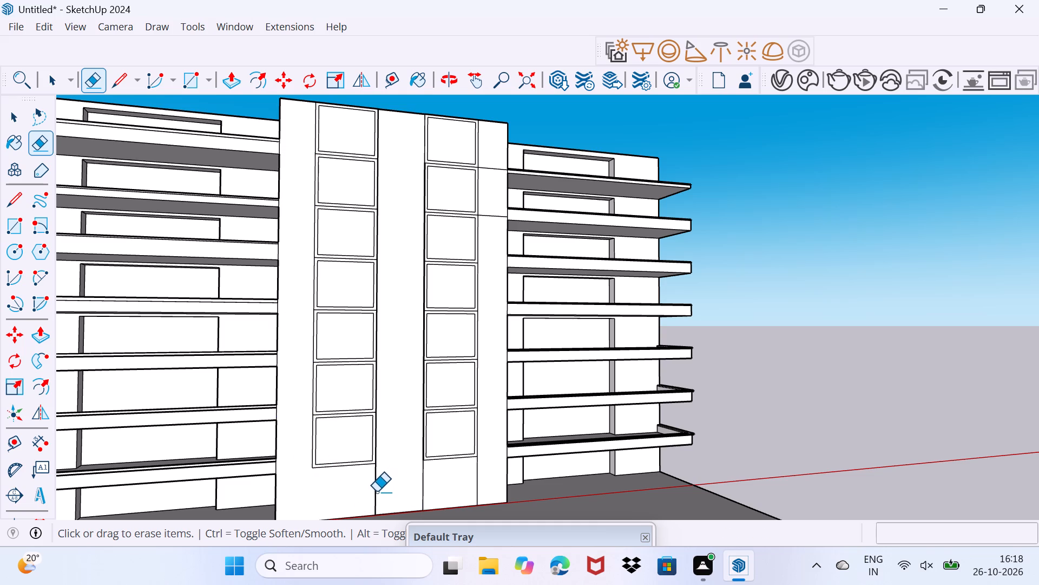
{"action": "left_click", "coordinate": [377, 492]}
{"action": "key", "text": "ctrl+z"}
Push/Pull the full-height central strip about 1 7/16" to align it with the adjoining ground-storey wall face.
{"action": "middle_click_drag", "start_coordinate": [387, 496], "coordinate": [384, 496]}
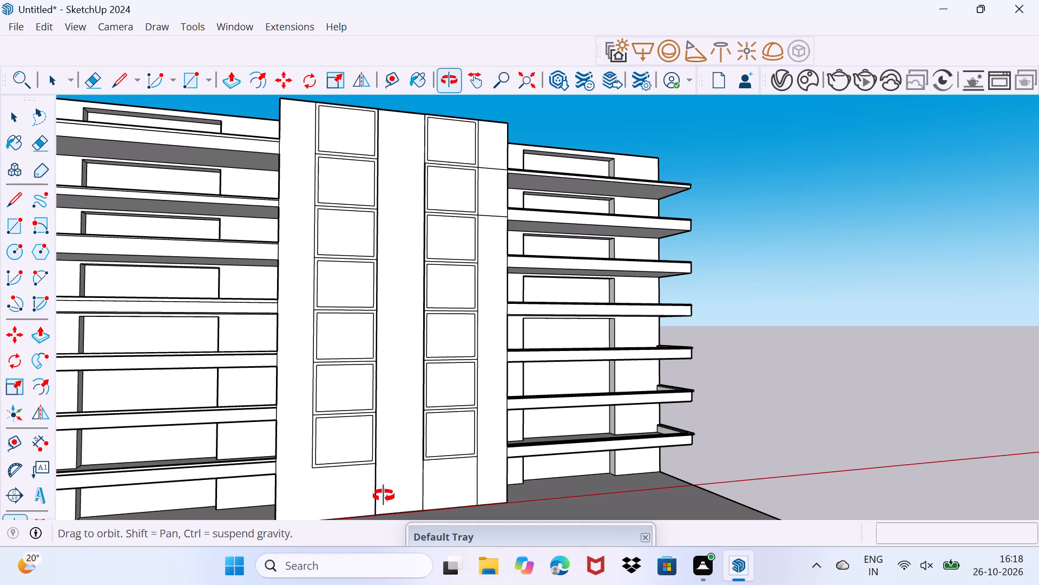
{"action": "middle_click_drag", "start_coordinate": [384, 496], "coordinate": [627, 447]}
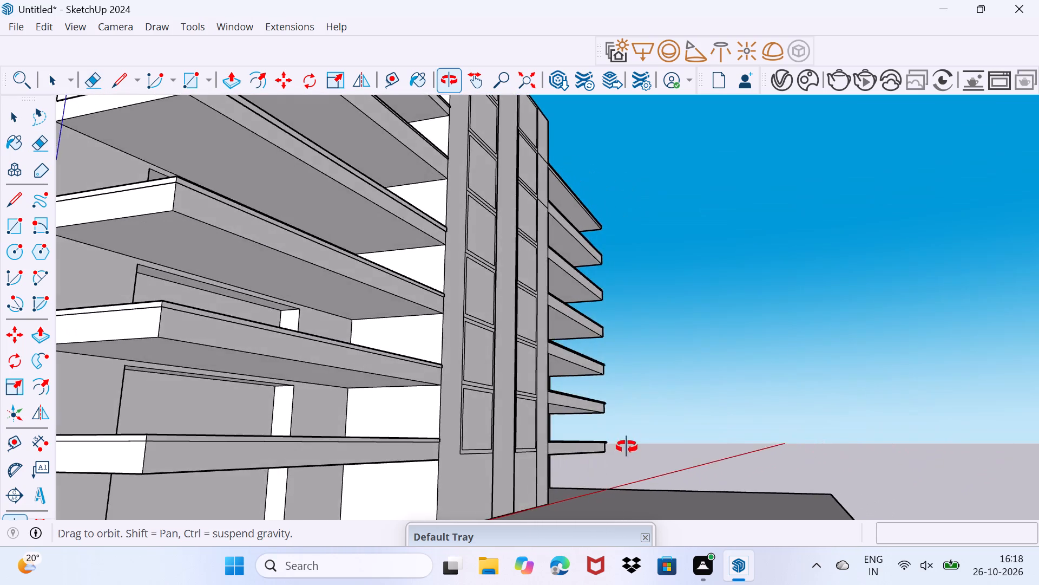
{"action": "middle_click_drag", "start_coordinate": [627, 447], "coordinate": [496, 435]}
{"action": "scroll", "coordinate": [435, 476], "scroll_direction": "up", "scroll_amount": 2}
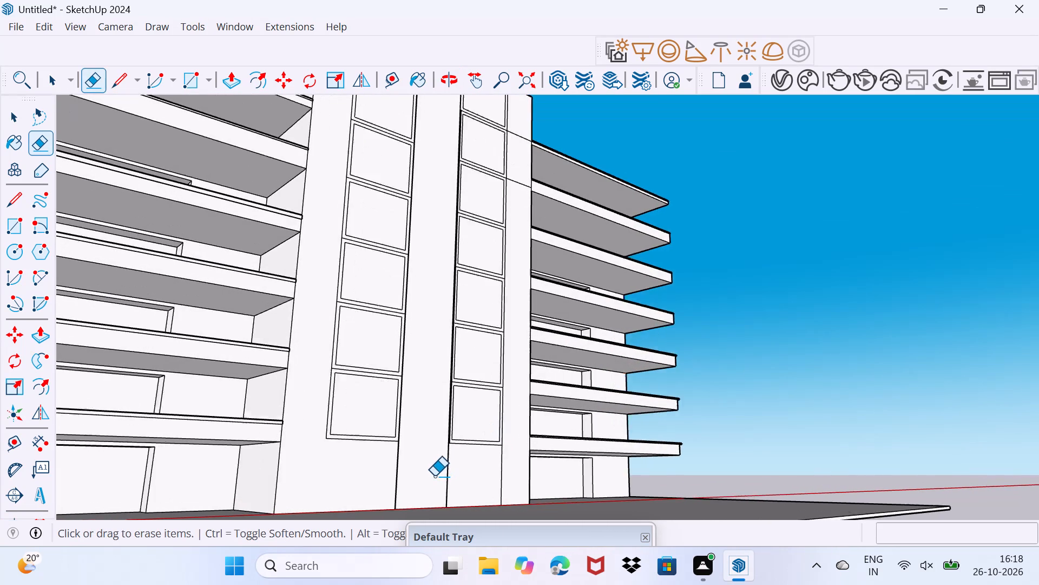
{"action": "key", "text": "space"}
{"action": "left_click", "coordinate": [433, 477]}
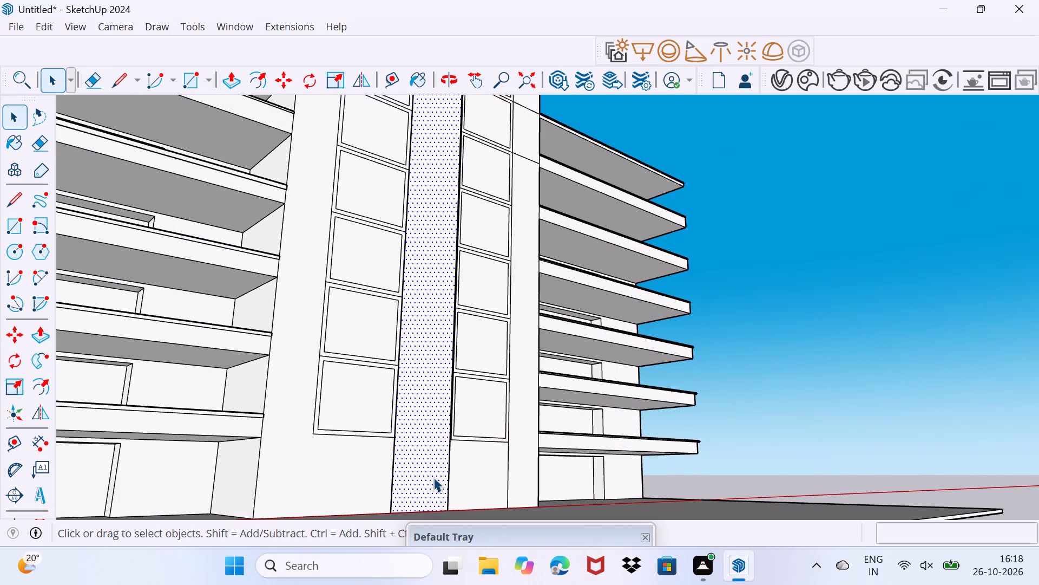
{"action": "key", "text": "p"}
{"action": "left_click", "coordinate": [433, 477]}
{"action": "left_click", "coordinate": [373, 486]}
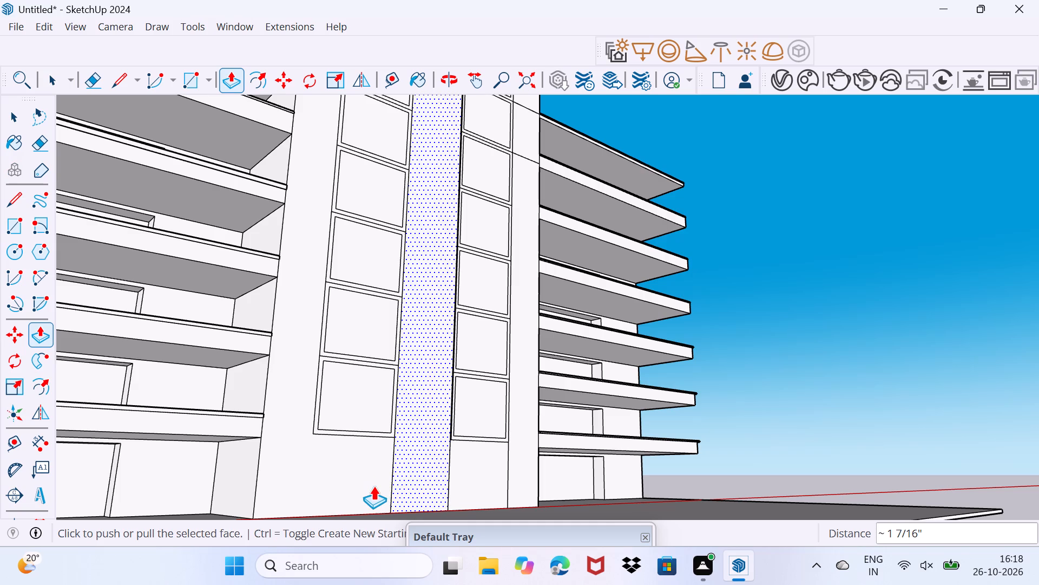
Draw a 45' horizontal line across the whole centre bay at the top of the ground storey.
{"action": "scroll", "coordinate": [390, 476], "scroll_direction": "up", "scroll_amount": 3}
{"action": "middle_click_drag", "start_coordinate": [387, 476], "coordinate": [407, 484]}
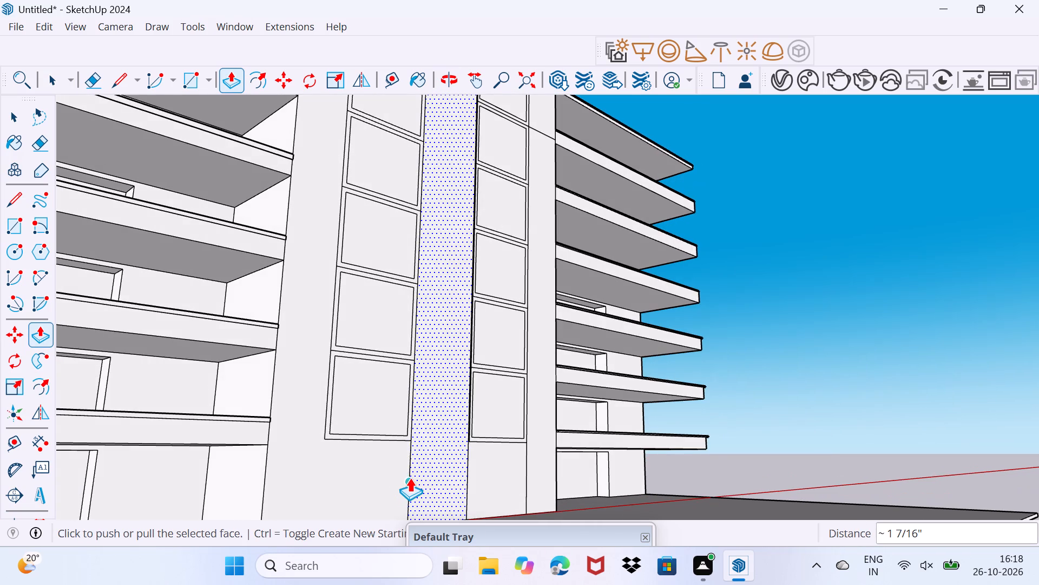
{"action": "scroll", "coordinate": [410, 478], "scroll_direction": "up", "scroll_amount": 2}
{"action": "key", "text": "l"}
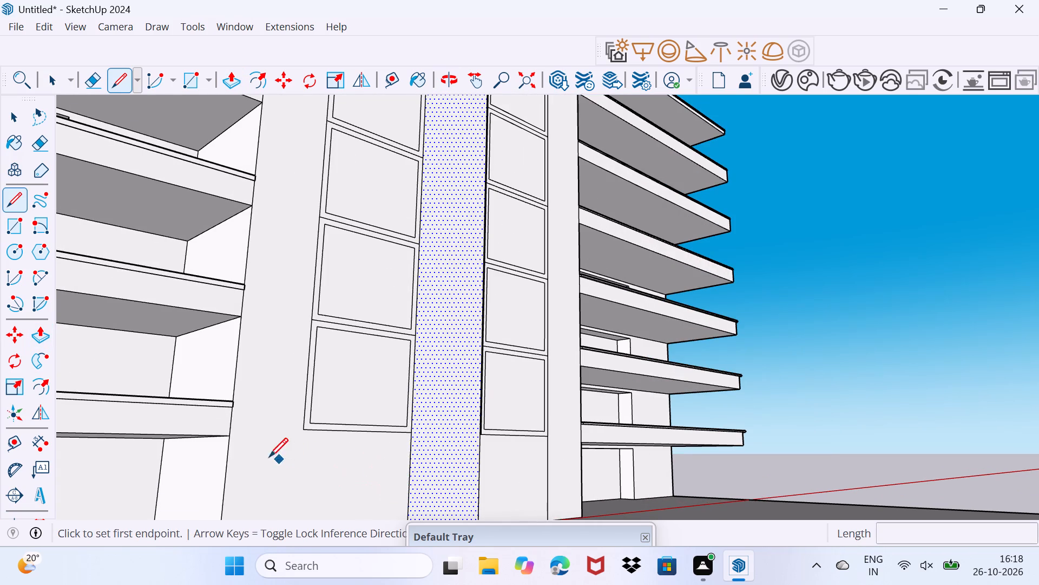
{"action": "left_click", "coordinate": [232, 427]}
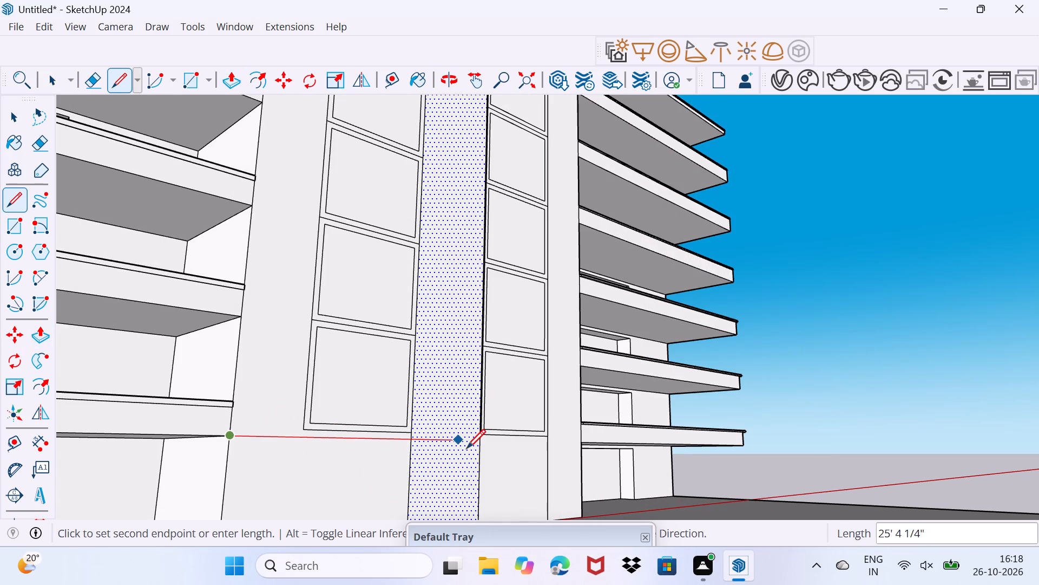
{"action": "left_click", "coordinate": [587, 441]}
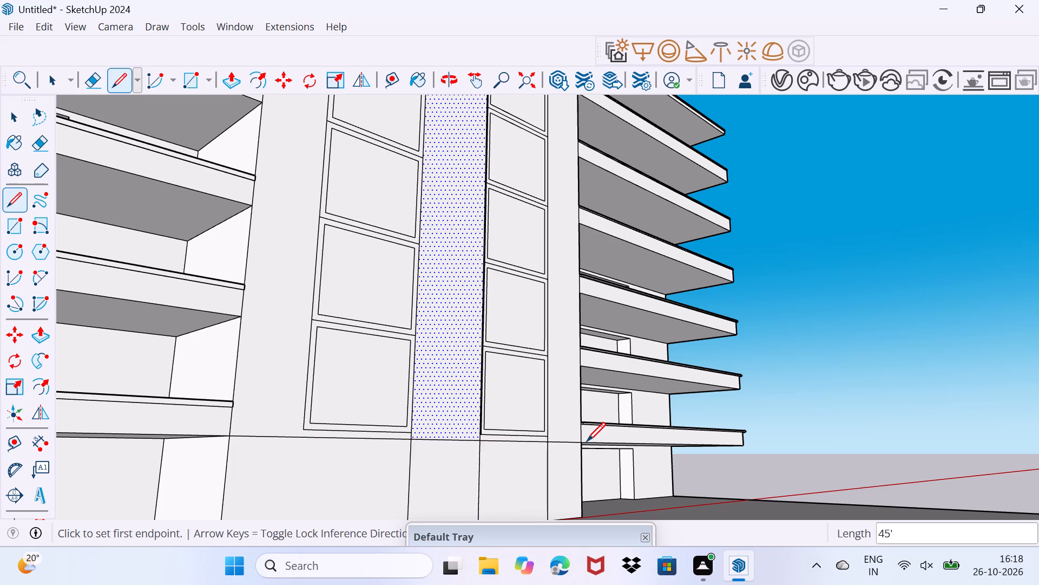
{"action": "key", "text": "space"}
Erase the remaining vertical dividers below the new line so the ground-storey wall of the centre bay is one face.
{"action": "key", "text": "e"}
{"action": "left_click_drag", "start_coordinate": [402, 483], "coordinate": [404, 483]}
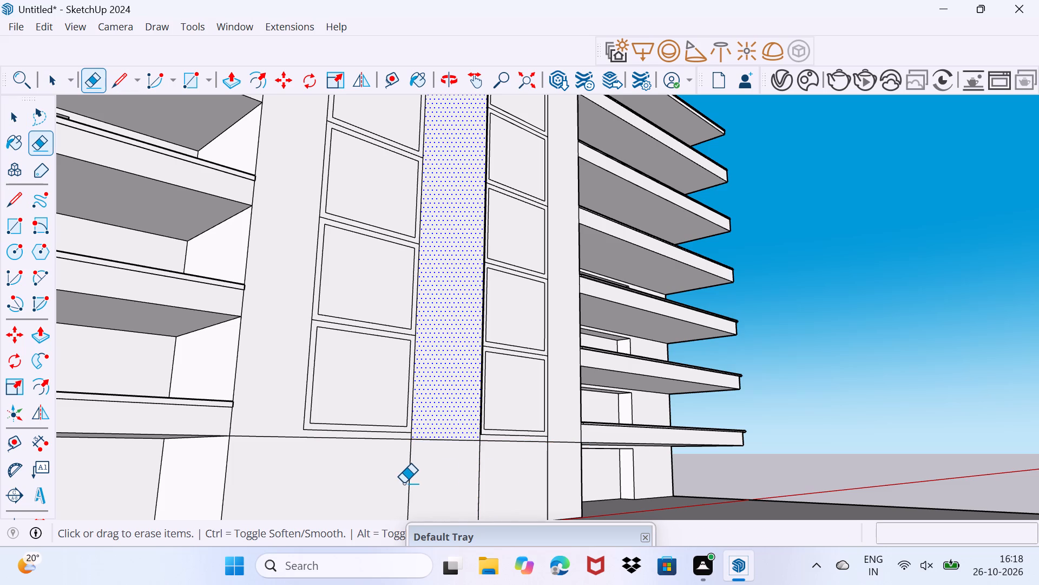
{"action": "left_click_drag", "start_coordinate": [404, 483], "coordinate": [558, 476]}
{"action": "key", "text": "space"}
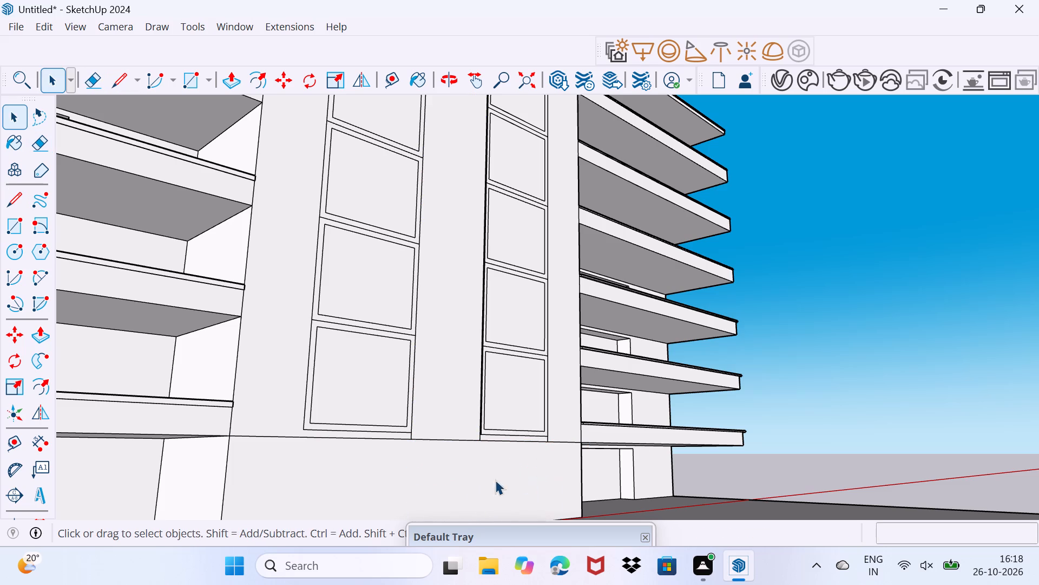
Push/Pull the central strip above the ground storey by about 1 5/16".
{"action": "left_click", "coordinate": [439, 399]}
{"action": "key", "text": "p"}
{"action": "left_click", "coordinate": [439, 399]}
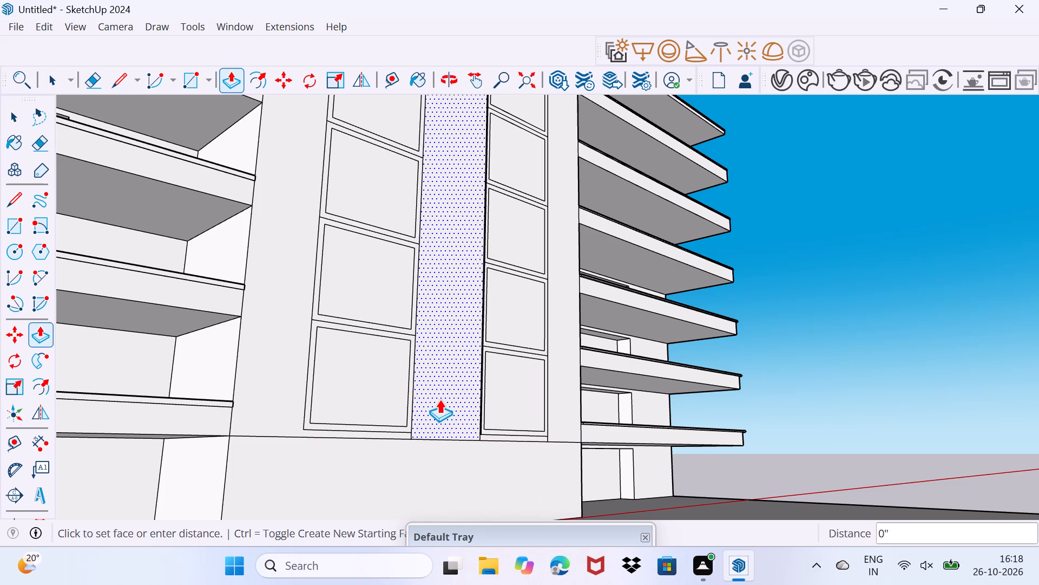
{"action": "scroll", "coordinate": [430, 400], "scroll_direction": "up", "scroll_amount": 4}
{"action": "middle_click_drag", "start_coordinate": [430, 400], "coordinate": [390, 436]}
{"action": "middle_click_drag", "start_coordinate": [398, 439], "coordinate": [258, 489]}
{"action": "scroll", "coordinate": [334, 464], "scroll_direction": "up", "scroll_amount": 9}
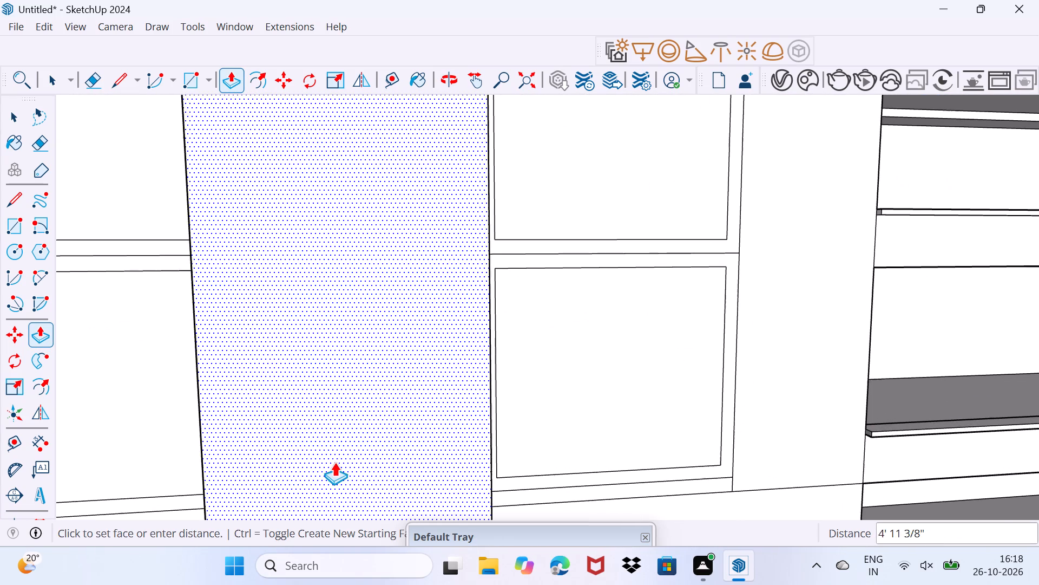
{"action": "left_click", "coordinate": [353, 420]}
{"action": "key", "text": "space"}
{"action": "left_click_drag", "start_coordinate": [353, 420], "coordinate": [405, 356]}
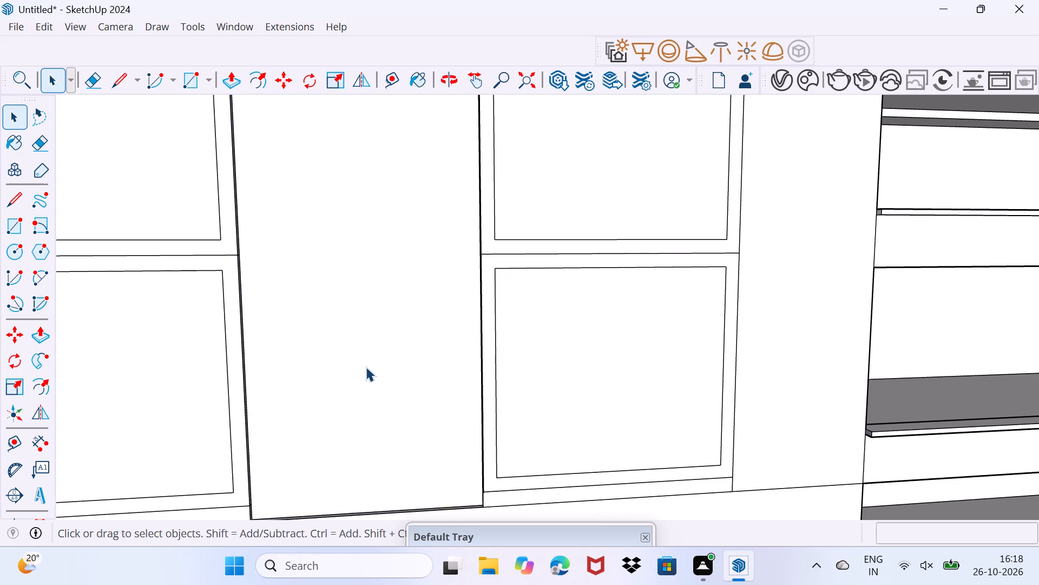
Erase the divider edge between the two lowest frames and the extra edge along the foot of both centre-bay frame columns.
{"action": "scroll", "coordinate": [366, 367], "scroll_direction": "down", "scroll_amount": 6}
{"action": "scroll", "coordinate": [238, 317], "scroll_direction": "up", "scroll_amount": 1}
{"action": "key", "text": "e"}
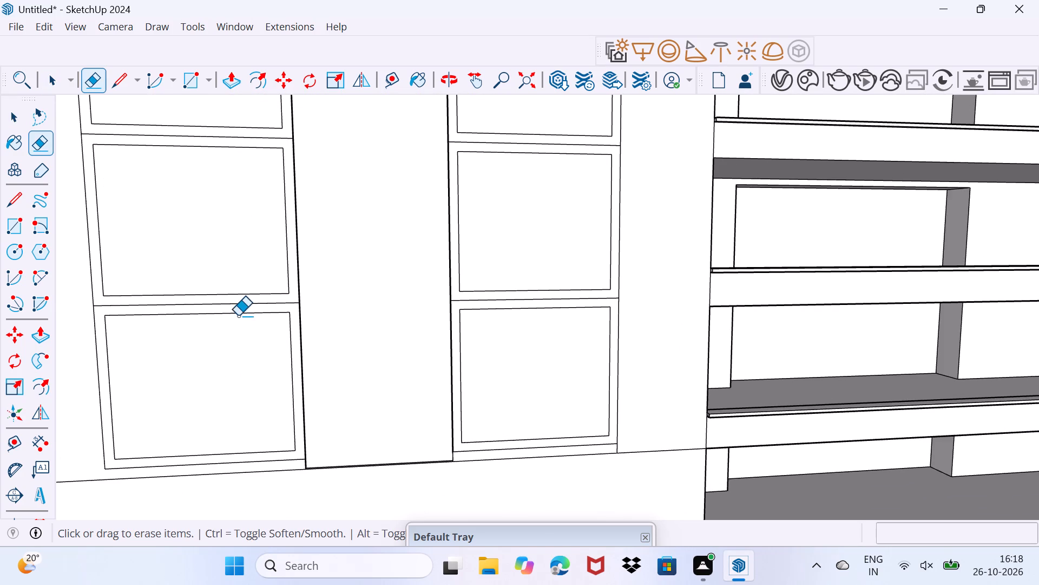
{"action": "left_click", "coordinate": [257, 306]}
{"action": "left_click", "coordinate": [261, 303]}
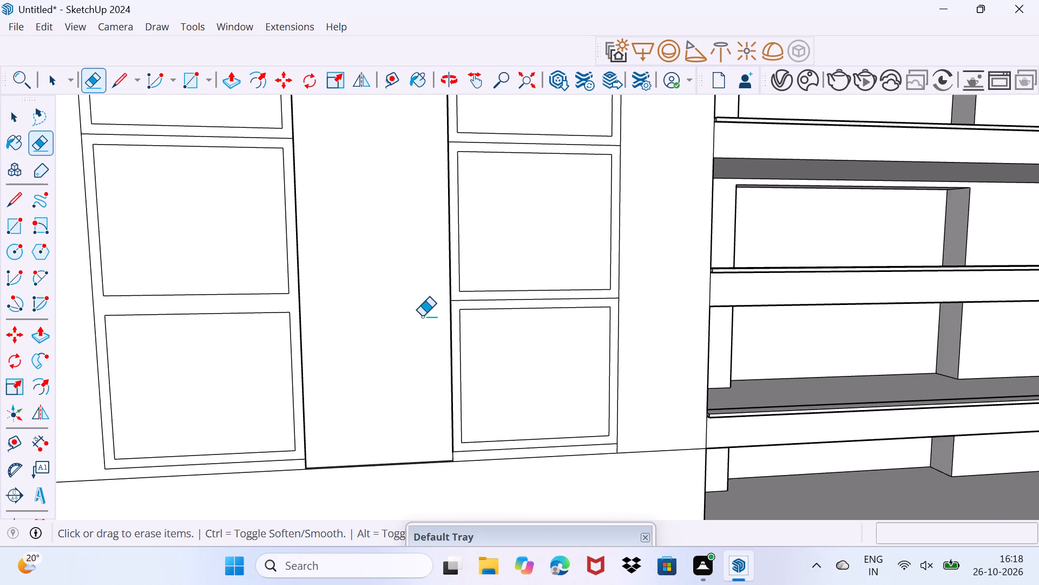
{"action": "left_click", "coordinate": [466, 299]}
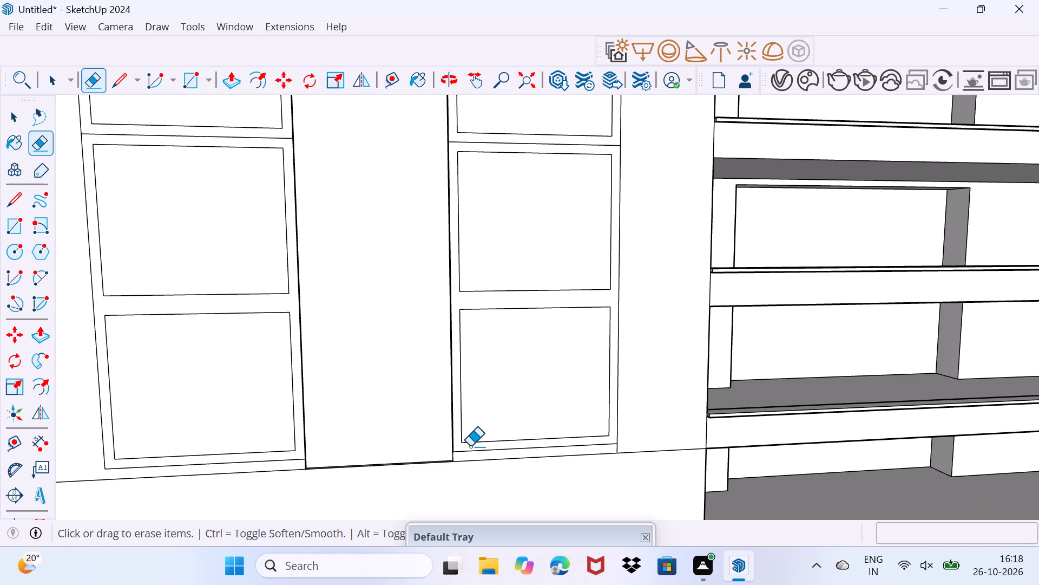
{"action": "left_click", "coordinate": [468, 451]}
{"action": "left_click", "coordinate": [281, 461]}
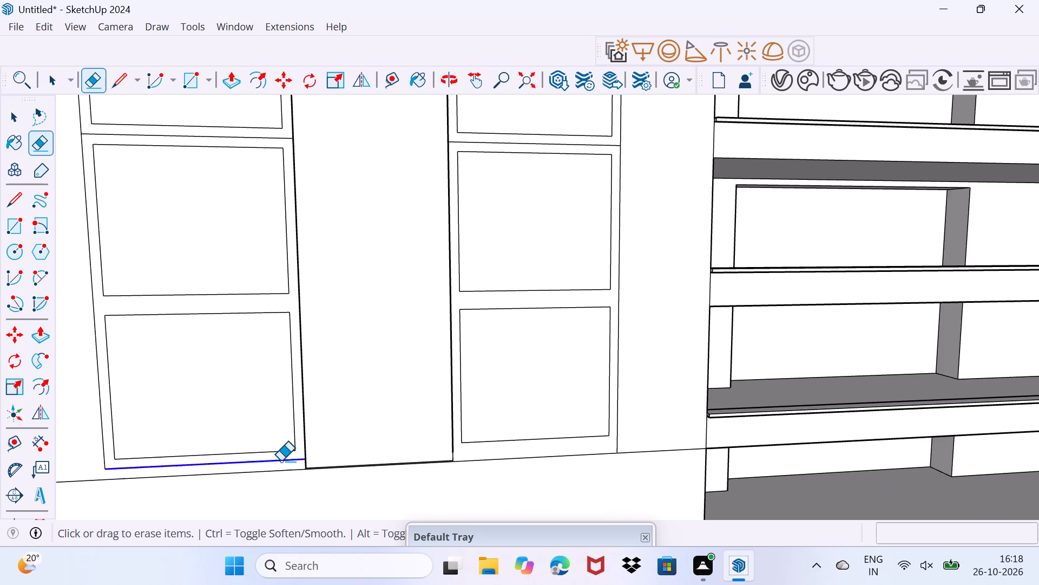
Erase the second and third horizontal divider edges from the bottom between the frames in both centre-bay columns.
{"action": "scroll", "coordinate": [222, 349], "scroll_direction": "down", "scroll_amount": 2}
{"action": "middle_click_drag", "start_coordinate": [225, 339], "coordinate": [241, 475]}
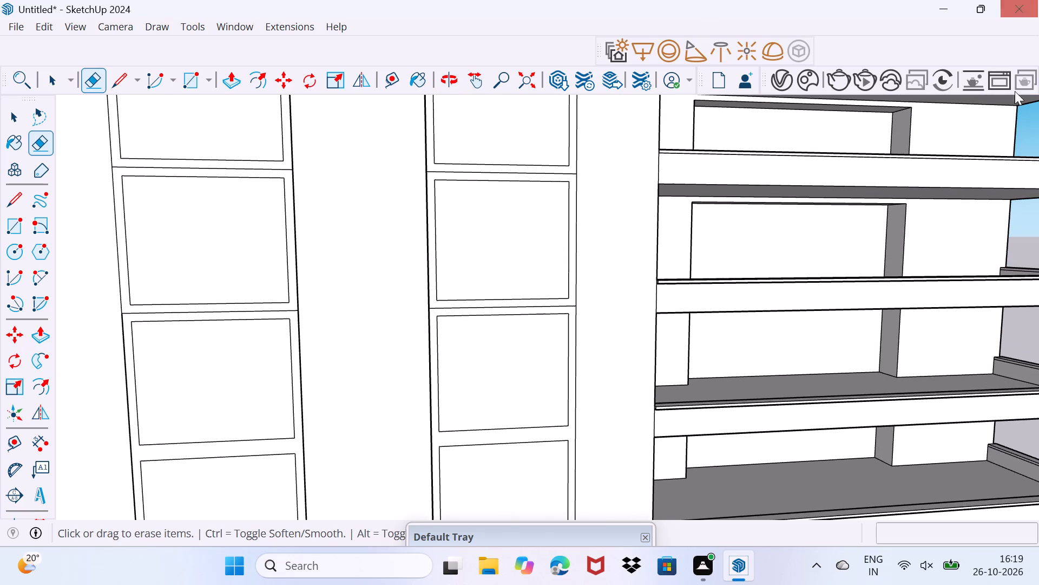
{"action": "left_click", "coordinate": [281, 310]}
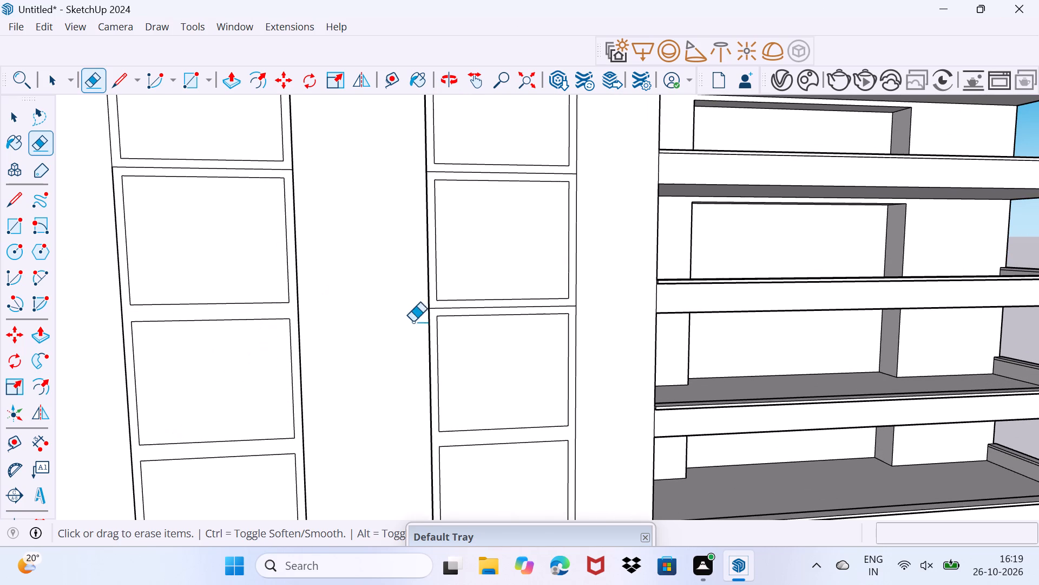
{"action": "left_click", "coordinate": [448, 310]}
{"action": "middle_click_drag", "start_coordinate": [442, 300], "coordinate": [394, 451]}
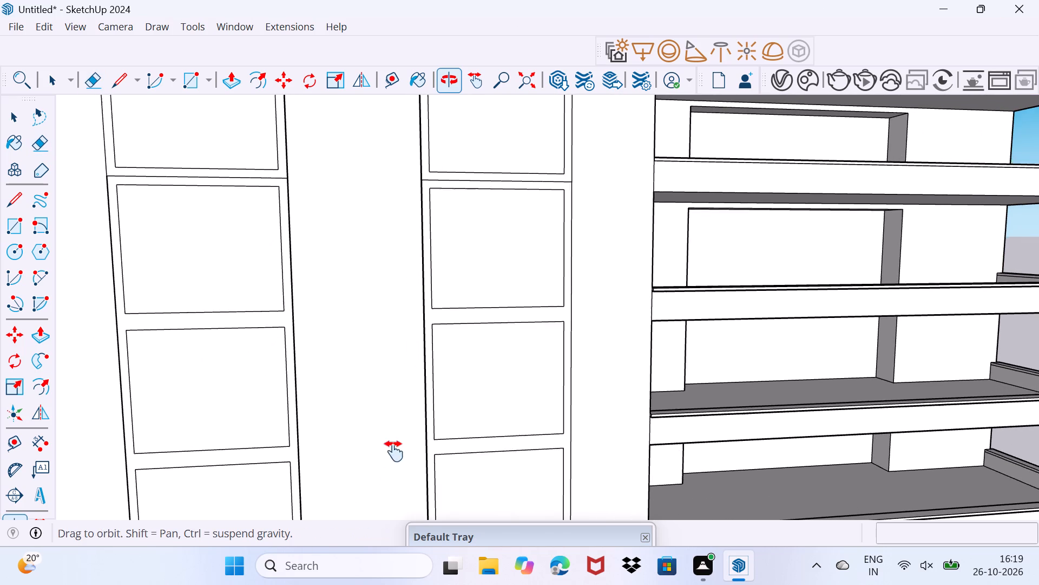
{"action": "middle_click_drag", "start_coordinate": [394, 451], "coordinate": [386, 509]}
{"action": "left_click", "coordinate": [425, 385]}
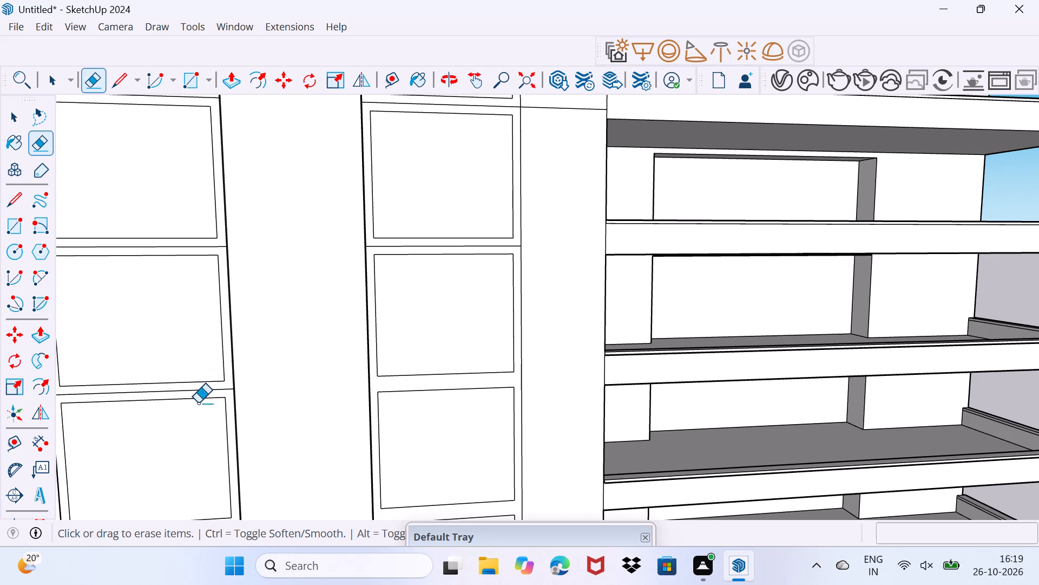
{"action": "left_click", "coordinate": [205, 390]}
Erase the remaining three horizontal divider edges up to the topmost frames in both columns, leaving one continuous frame face each.
{"action": "middle_click_drag", "start_coordinate": [201, 361], "coordinate": [279, 479]}
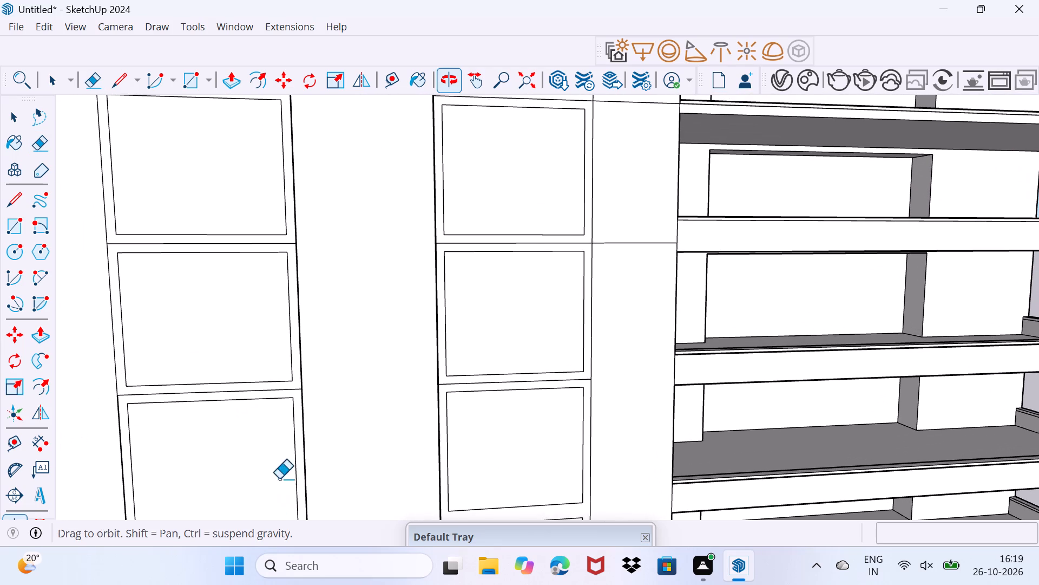
{"action": "middle_click_drag", "start_coordinate": [279, 479], "coordinate": [275, 501]}
{"action": "left_click", "coordinate": [280, 392]}
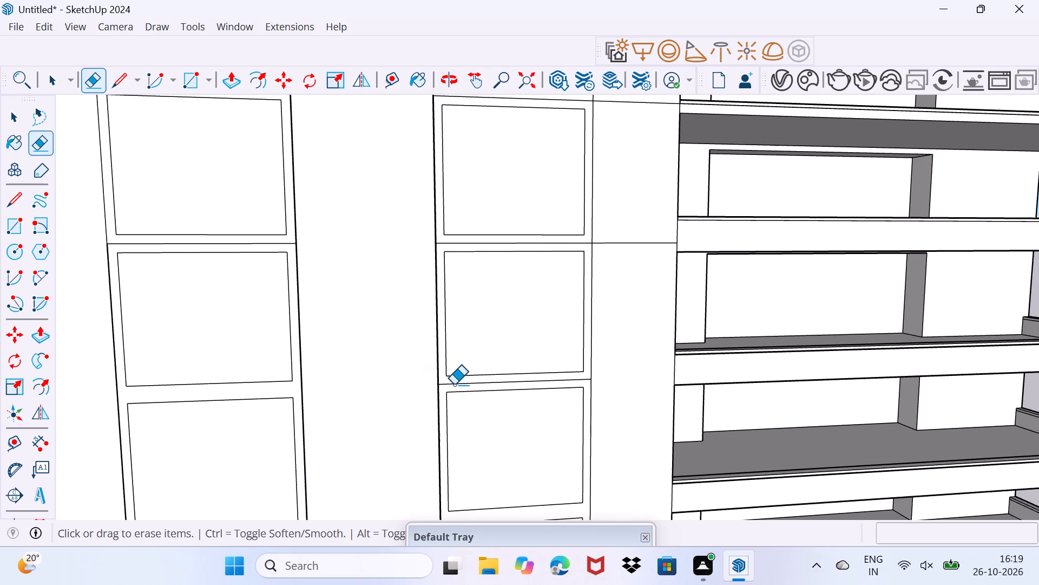
{"action": "left_click", "coordinate": [454, 385]}
{"action": "left_click", "coordinate": [461, 245]}
{"action": "left_click", "coordinate": [285, 244]}
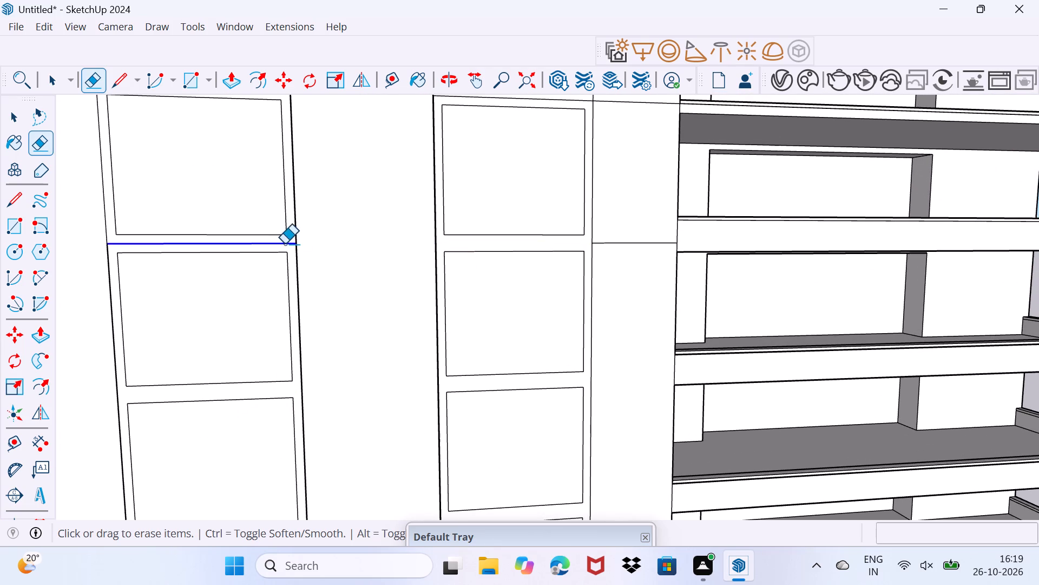
{"action": "middle_click_drag", "start_coordinate": [357, 207], "coordinate": [338, 484], "text": "shift"}
{"action": "left_click", "coordinate": [450, 372]}
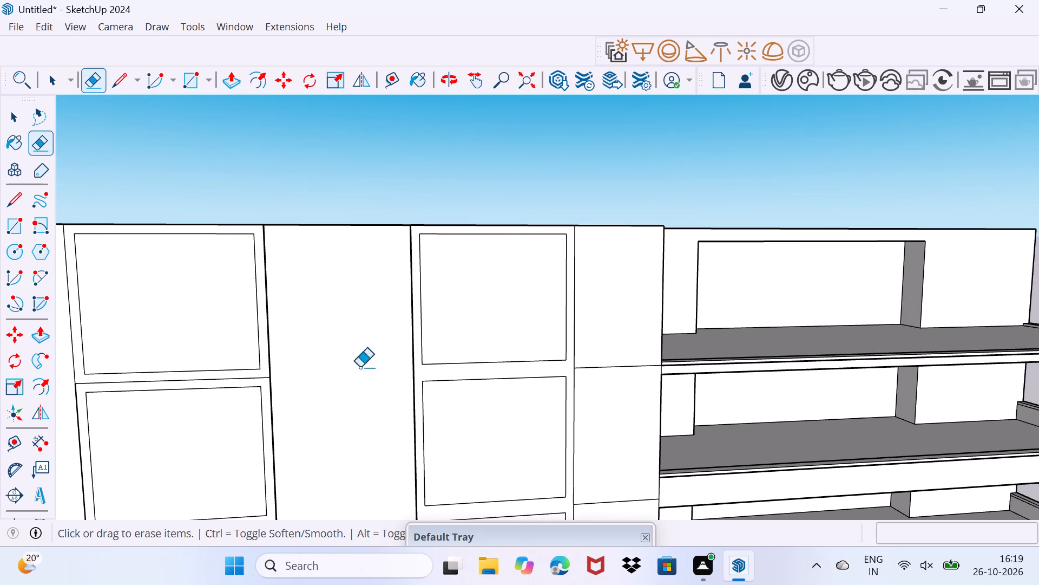
{"action": "left_click", "coordinate": [220, 380]}
{"action": "key", "text": "space"}
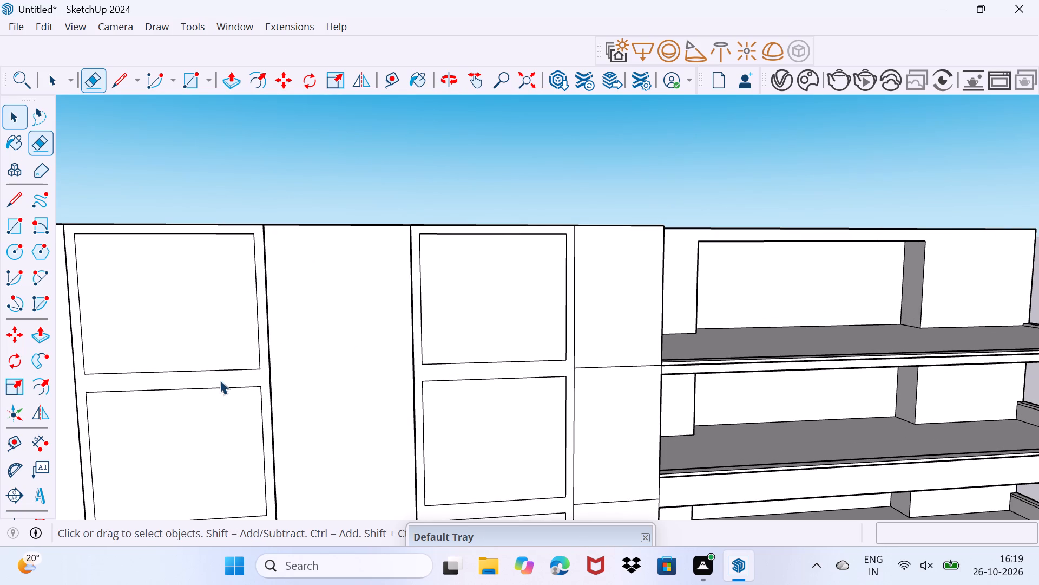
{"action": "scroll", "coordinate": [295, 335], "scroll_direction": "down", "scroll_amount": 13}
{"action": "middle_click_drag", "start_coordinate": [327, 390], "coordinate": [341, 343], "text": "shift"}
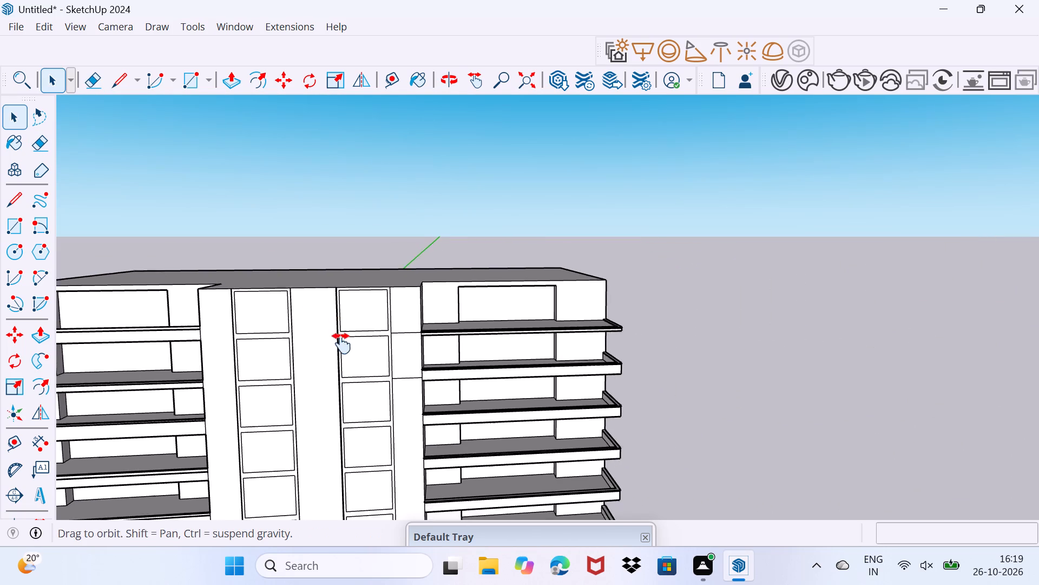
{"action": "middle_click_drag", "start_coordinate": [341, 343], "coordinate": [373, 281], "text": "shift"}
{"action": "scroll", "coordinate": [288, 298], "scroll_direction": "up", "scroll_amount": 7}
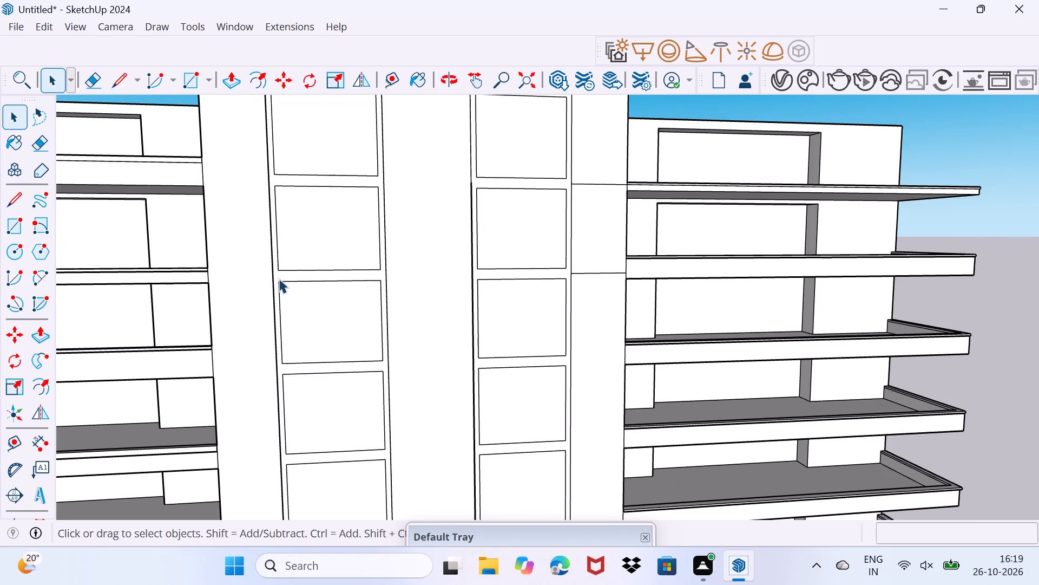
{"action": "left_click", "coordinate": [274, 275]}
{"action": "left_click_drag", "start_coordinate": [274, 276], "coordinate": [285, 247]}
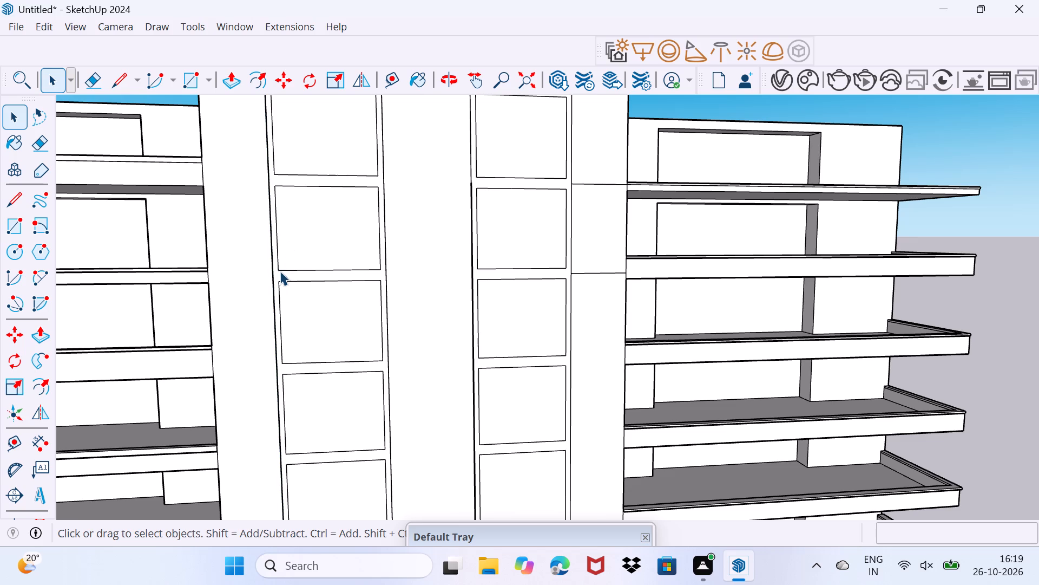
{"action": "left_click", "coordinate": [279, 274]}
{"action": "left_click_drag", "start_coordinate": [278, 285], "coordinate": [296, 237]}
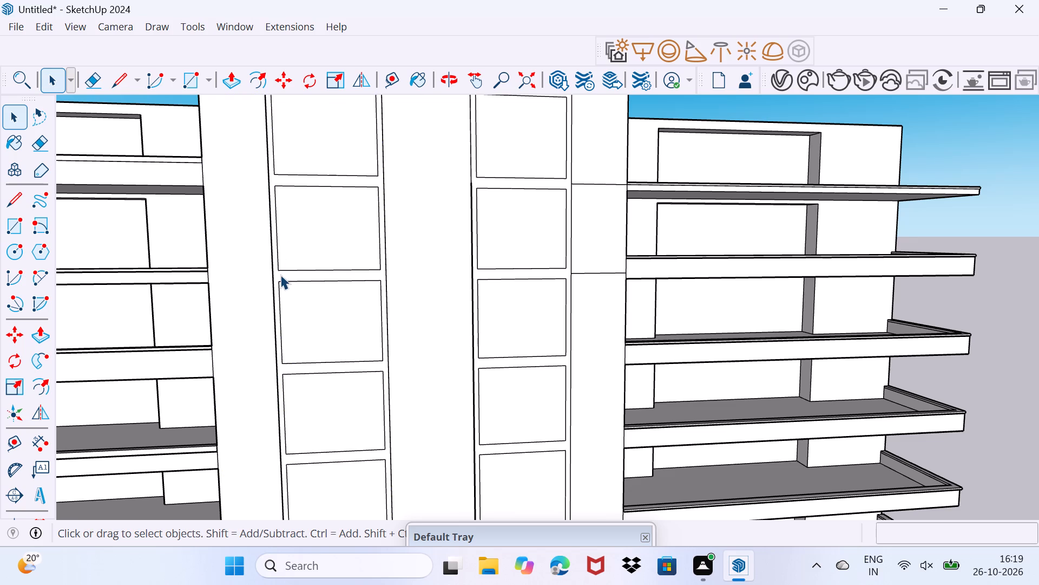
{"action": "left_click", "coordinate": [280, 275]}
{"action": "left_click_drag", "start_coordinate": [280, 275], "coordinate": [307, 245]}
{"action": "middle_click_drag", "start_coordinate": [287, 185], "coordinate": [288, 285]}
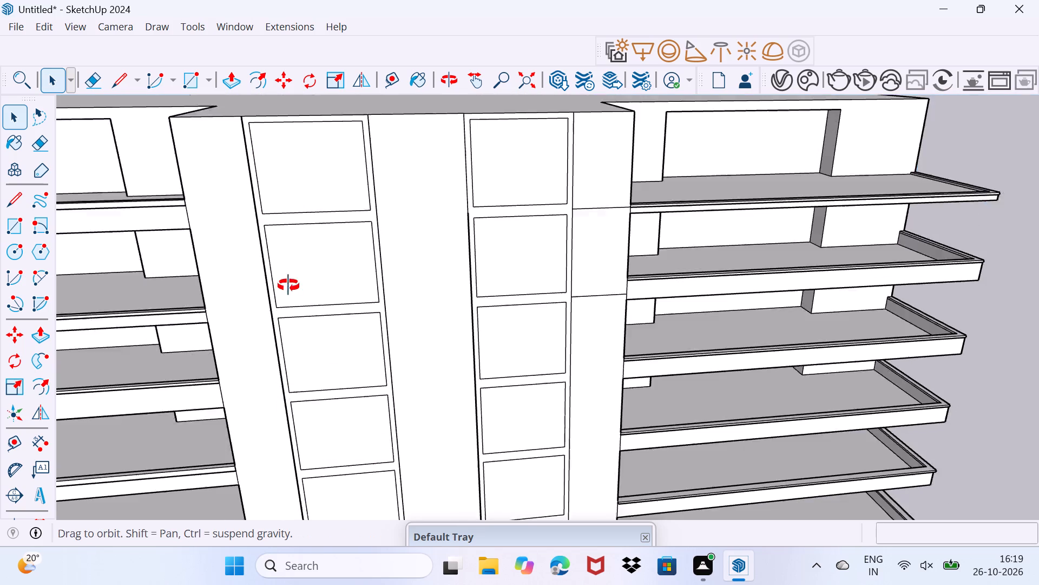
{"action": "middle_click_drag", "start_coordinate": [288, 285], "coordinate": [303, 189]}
Draw a short vertical line extending the left frame column's outer edge down to the ground-storey line.
{"action": "scroll", "coordinate": [303, 189], "scroll_direction": "down", "scroll_amount": 8}
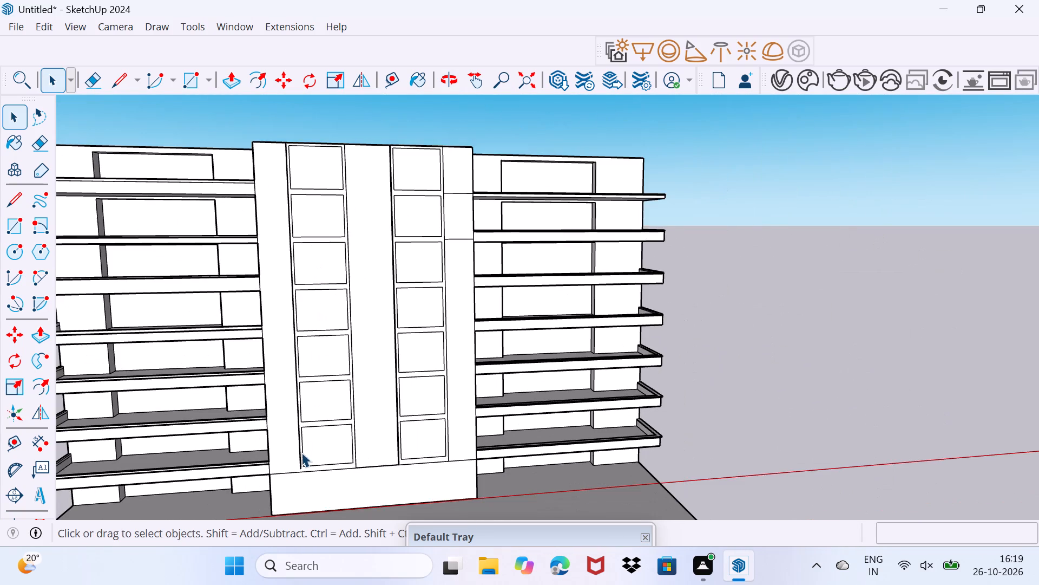
{"action": "scroll", "coordinate": [298, 469], "scroll_direction": "up", "scroll_amount": 17}
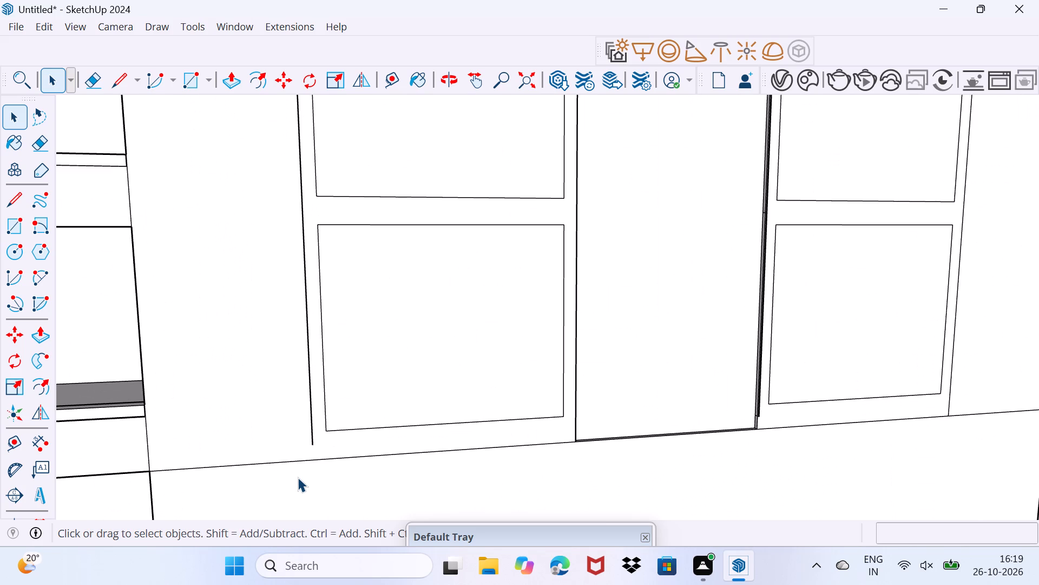
{"action": "key", "text": "l"}
{"action": "left_click", "coordinate": [313, 450]}
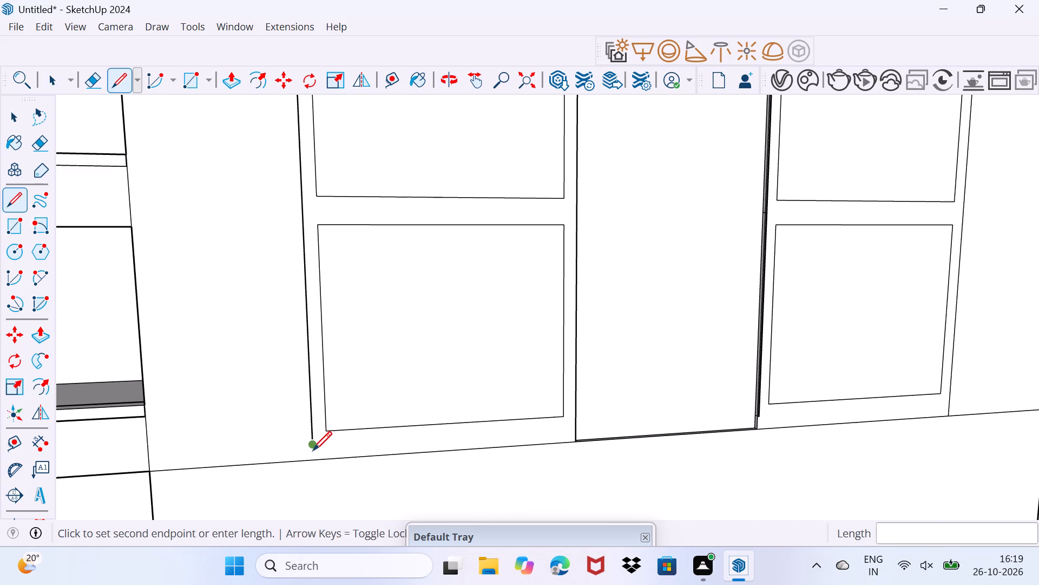
{"action": "left_click", "coordinate": [312, 465]}
Push/Pull the left column's frame face outward by 0.9" and repeat the same distance on the right column's frame face.
{"action": "key", "text": "space"}
{"action": "left_click", "coordinate": [324, 448]}
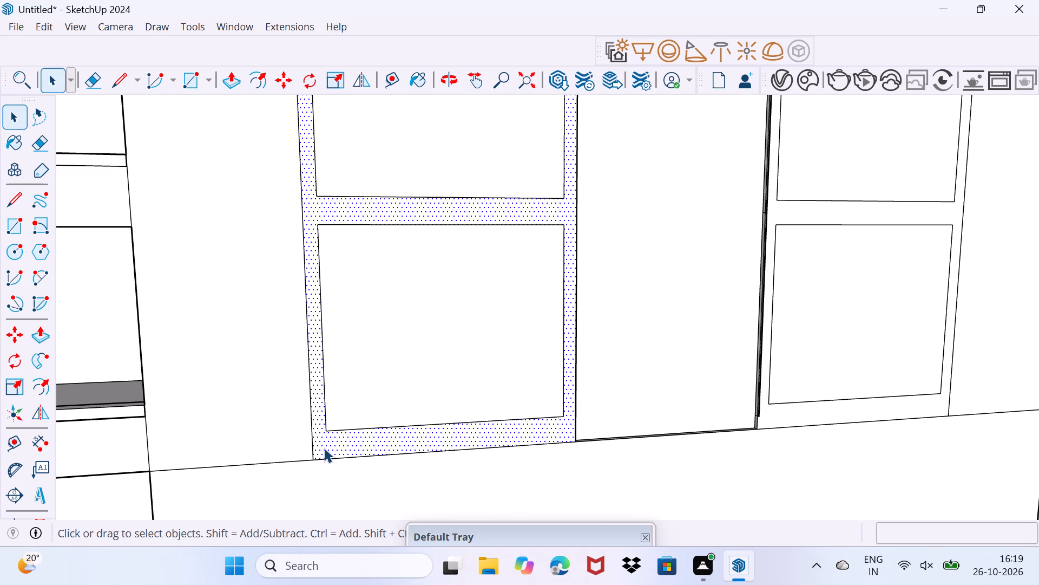
{"action": "key", "text": "p"}
{"action": "left_click", "coordinate": [324, 448]}
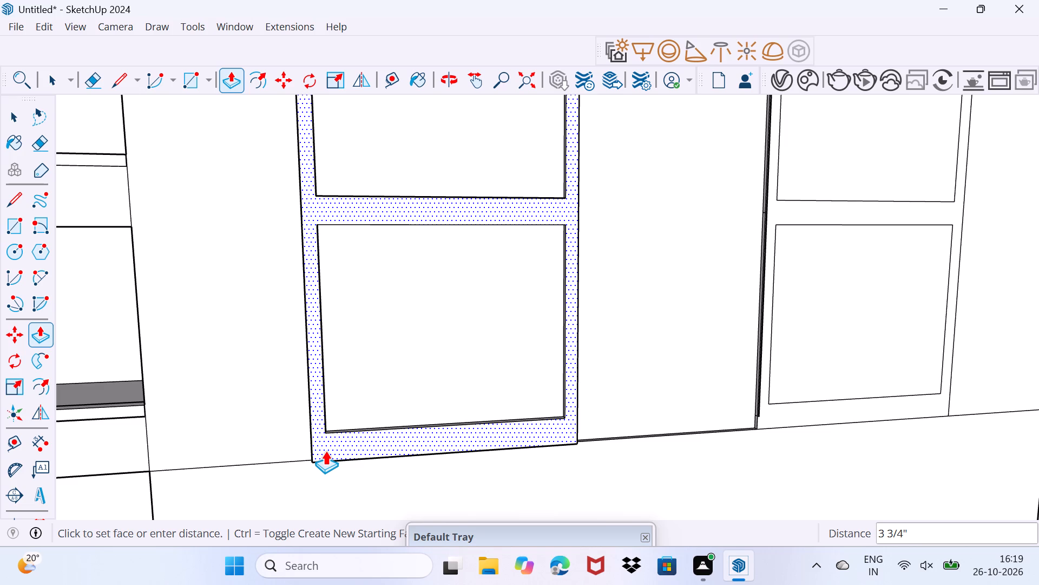
{"action": "key", "text": "0"}
{"action": "type", "text": ".9\""}
{"action": "key", "text": "Return"}
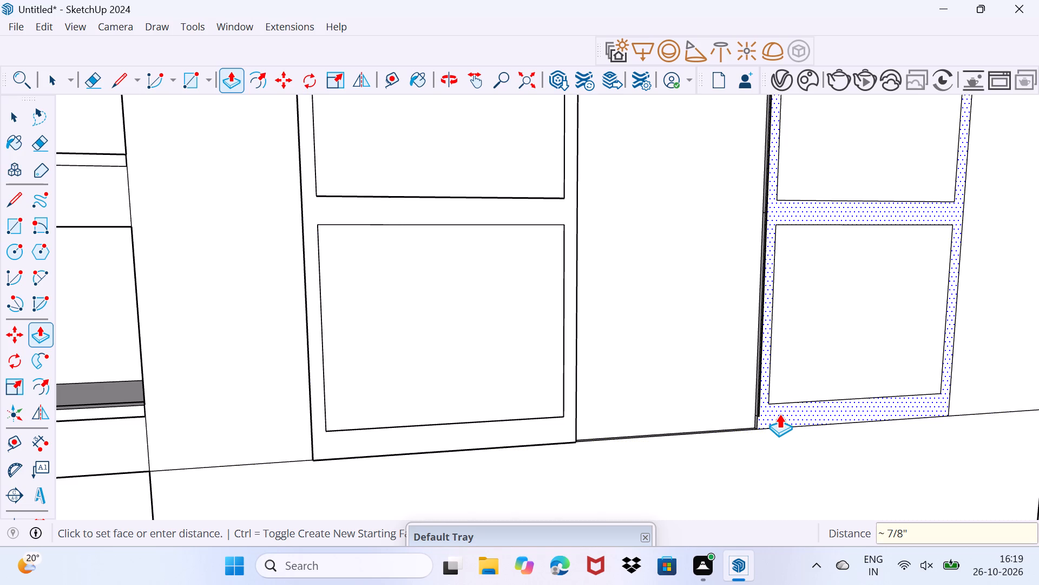
{"action": "double_click", "coordinate": [779, 414]}
Try to Push/Pull the small side face at the foot of the right frame column, beside the central strip, flush with the face above.
{"action": "middle_click_drag", "start_coordinate": [828, 407], "coordinate": [668, 435]}
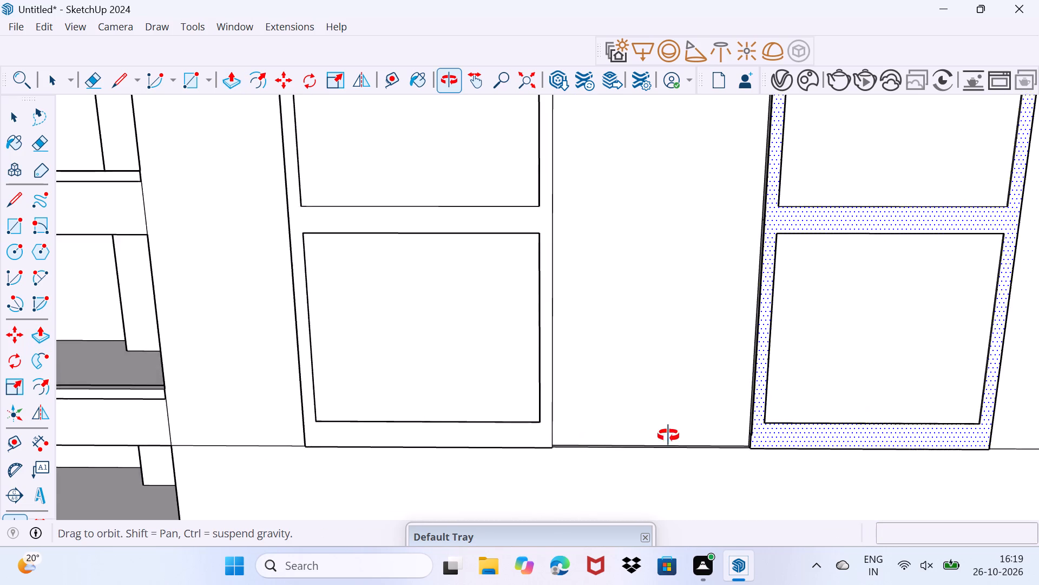
{"action": "middle_click_drag", "start_coordinate": [668, 435], "coordinate": [814, 435]}
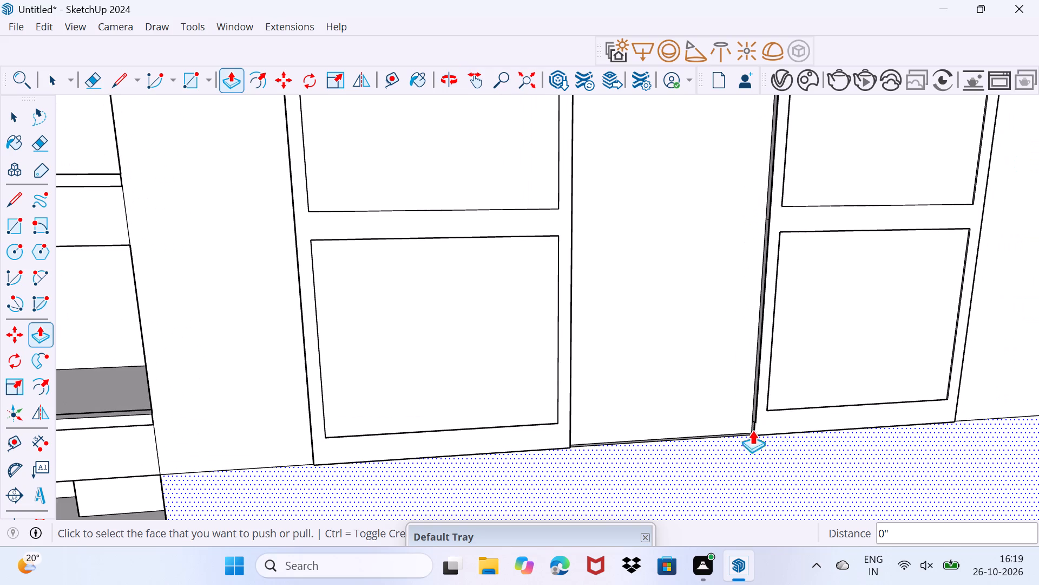
{"action": "scroll", "coordinate": [759, 413], "scroll_direction": "up", "scroll_amount": 3}
{"action": "middle_click_drag", "start_coordinate": [754, 410], "coordinate": [878, 428]}
{"action": "scroll", "coordinate": [747, 396], "scroll_direction": "up", "scroll_amount": 2}
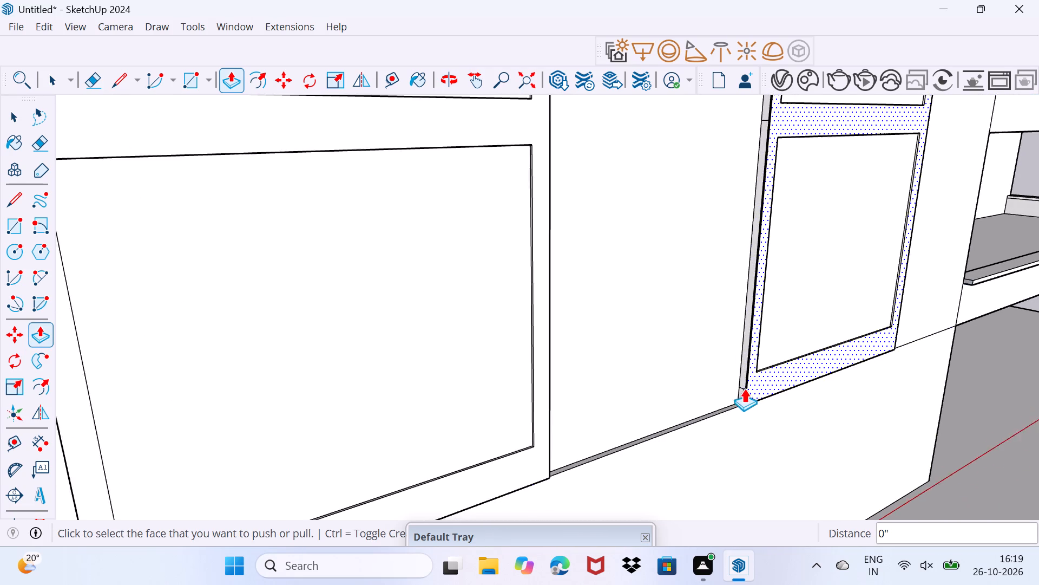
{"action": "scroll", "coordinate": [744, 388], "scroll_direction": "up", "scroll_amount": 5}
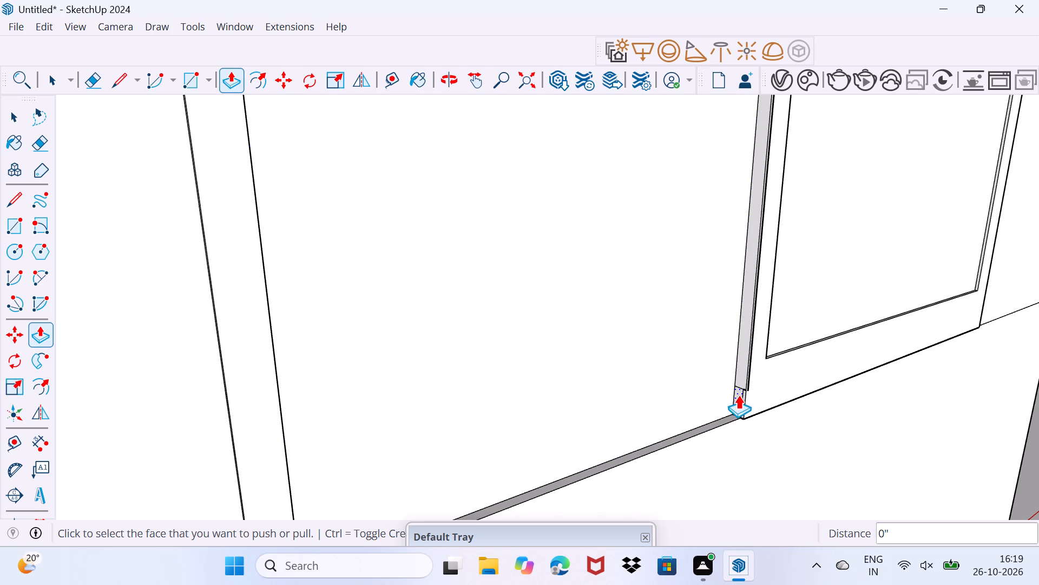
{"action": "left_click", "coordinate": [738, 395]}
{"action": "left_click", "coordinate": [745, 377]}
{"action": "key", "text": "space"}
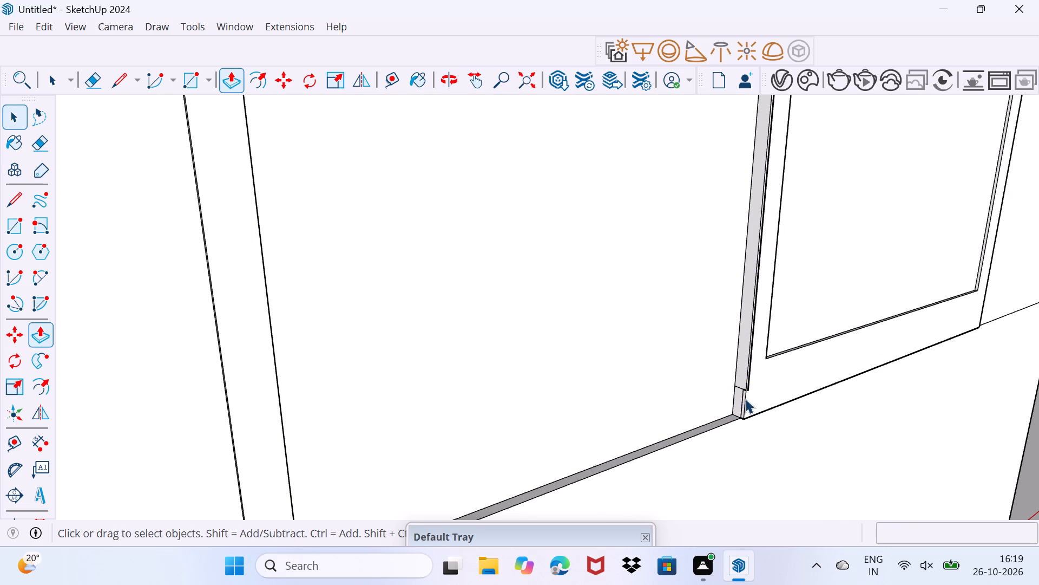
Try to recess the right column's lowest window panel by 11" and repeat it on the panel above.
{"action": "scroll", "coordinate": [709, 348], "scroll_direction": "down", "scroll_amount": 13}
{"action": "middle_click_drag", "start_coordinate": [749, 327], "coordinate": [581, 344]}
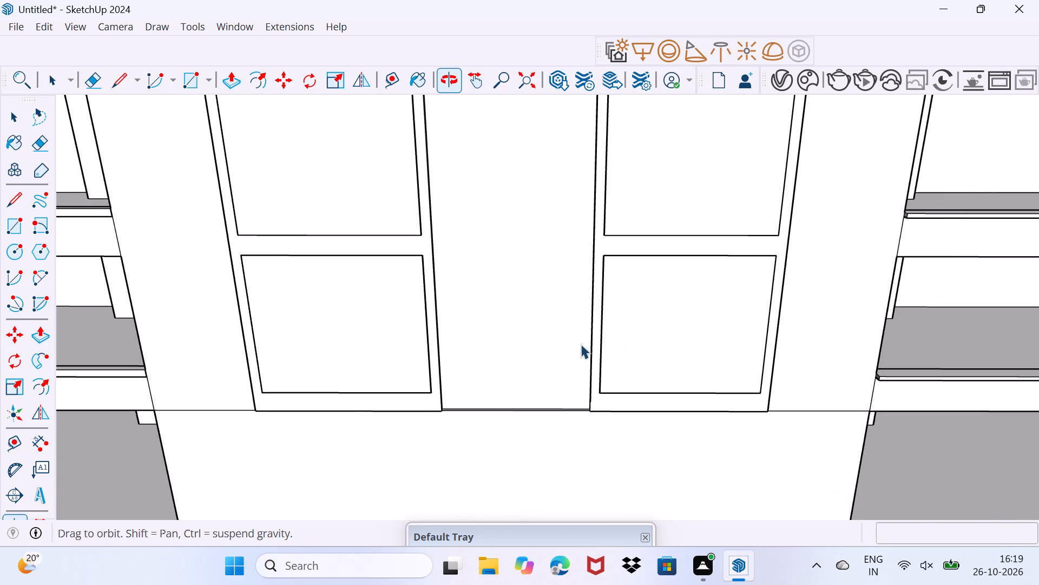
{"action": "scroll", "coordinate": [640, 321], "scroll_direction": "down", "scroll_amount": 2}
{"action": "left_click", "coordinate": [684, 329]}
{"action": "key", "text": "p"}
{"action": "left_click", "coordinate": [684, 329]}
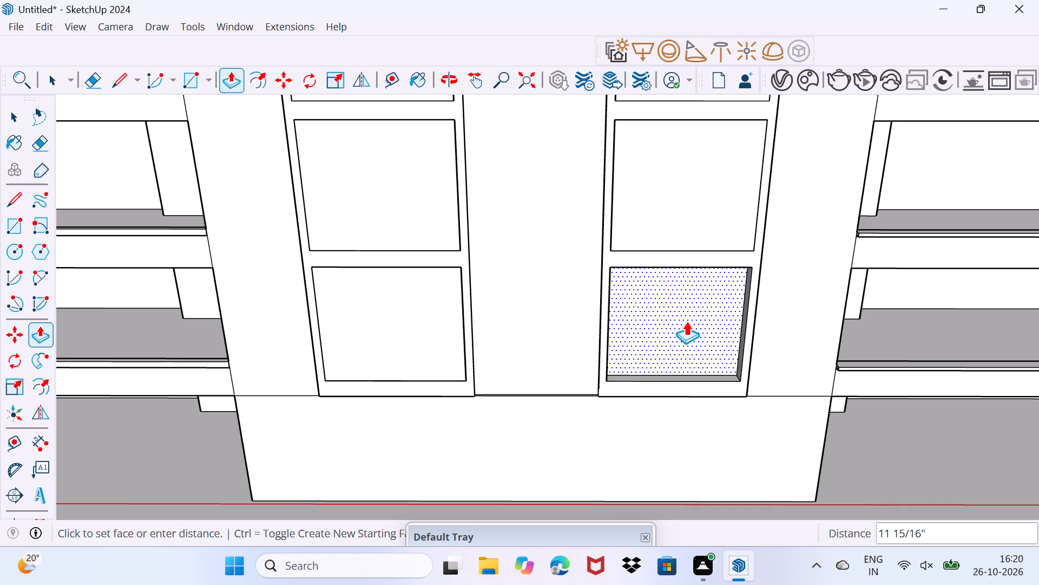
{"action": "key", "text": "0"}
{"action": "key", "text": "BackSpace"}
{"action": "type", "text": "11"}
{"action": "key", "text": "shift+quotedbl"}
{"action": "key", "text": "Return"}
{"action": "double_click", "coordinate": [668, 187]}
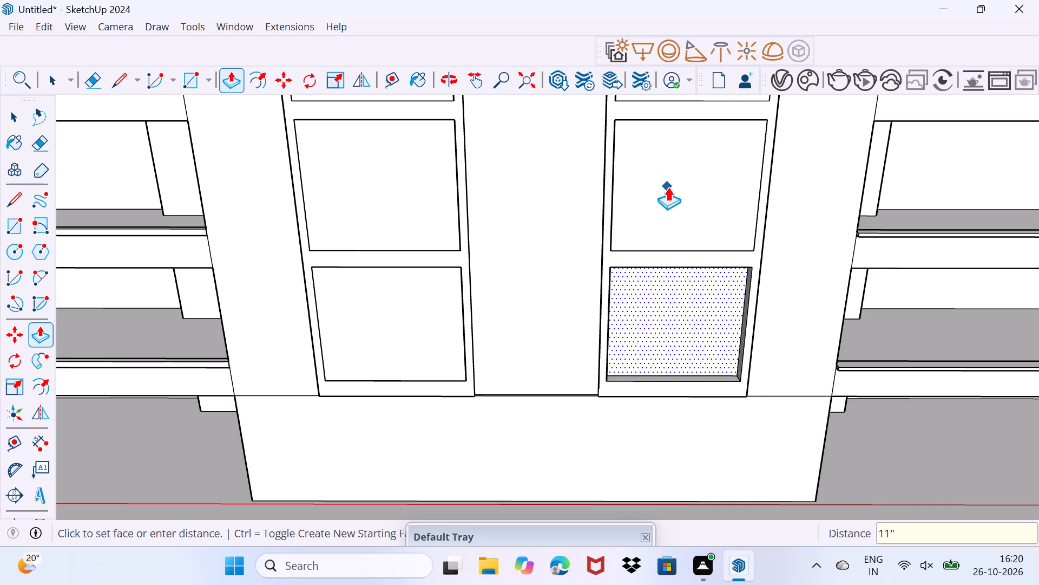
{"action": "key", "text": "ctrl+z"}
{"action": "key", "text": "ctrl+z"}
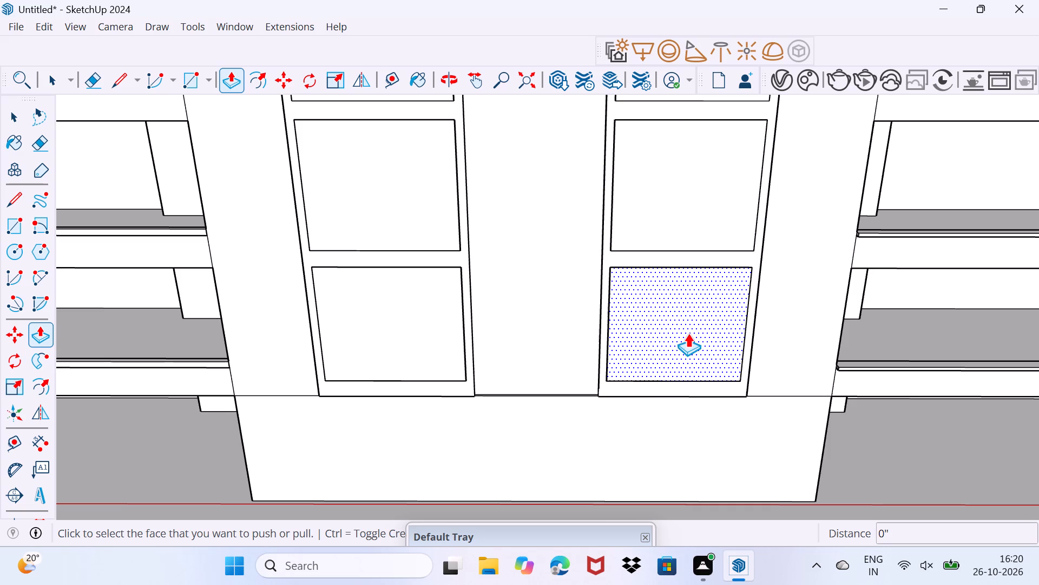
Recess the right column's lowest window panel by 11" with Push/Pull, and repeat it on the lowest three panels of both frame columns.
{"action": "left_click", "coordinate": [688, 333]}
{"action": "type", "text": "11"}
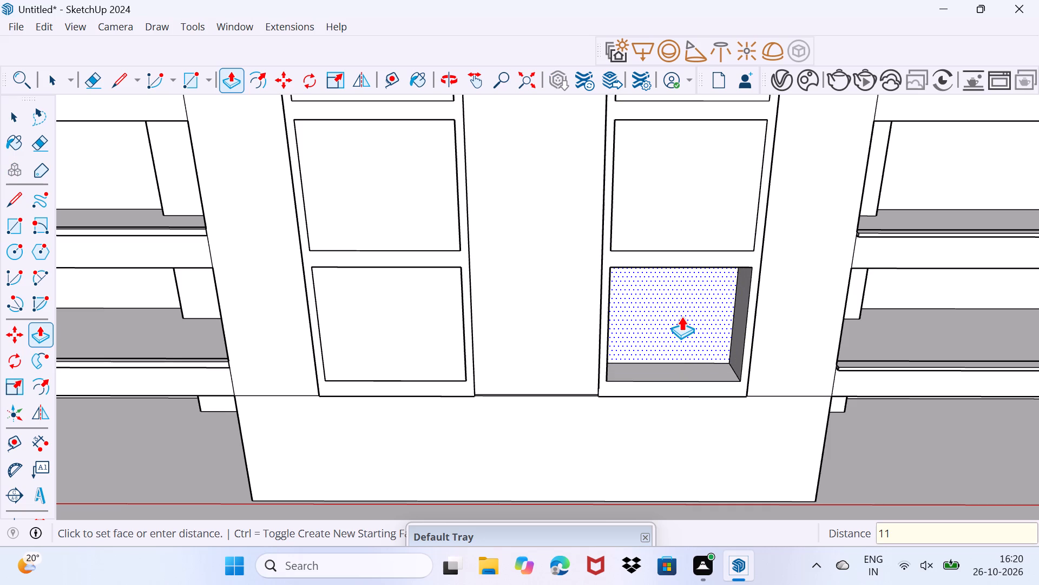
{"action": "key", "text": "shift+quotedbl"}
{"action": "key", "text": "Return"}
{"action": "double_click", "coordinate": [374, 322]}
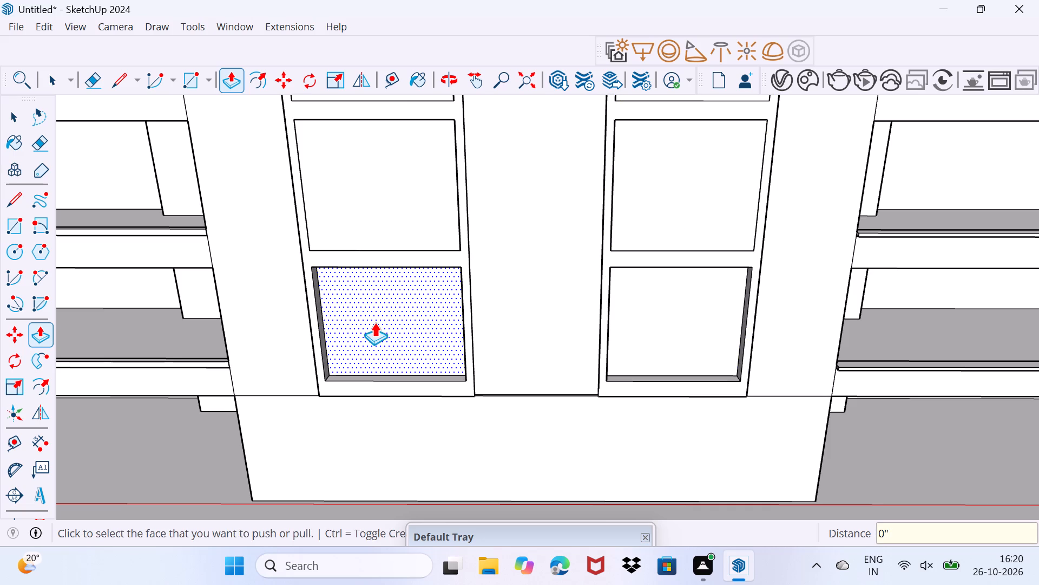
{"action": "double_click", "coordinate": [381, 197]}
{"action": "middle_click_drag", "start_coordinate": [389, 191], "coordinate": [380, 415], "text": "shift"}
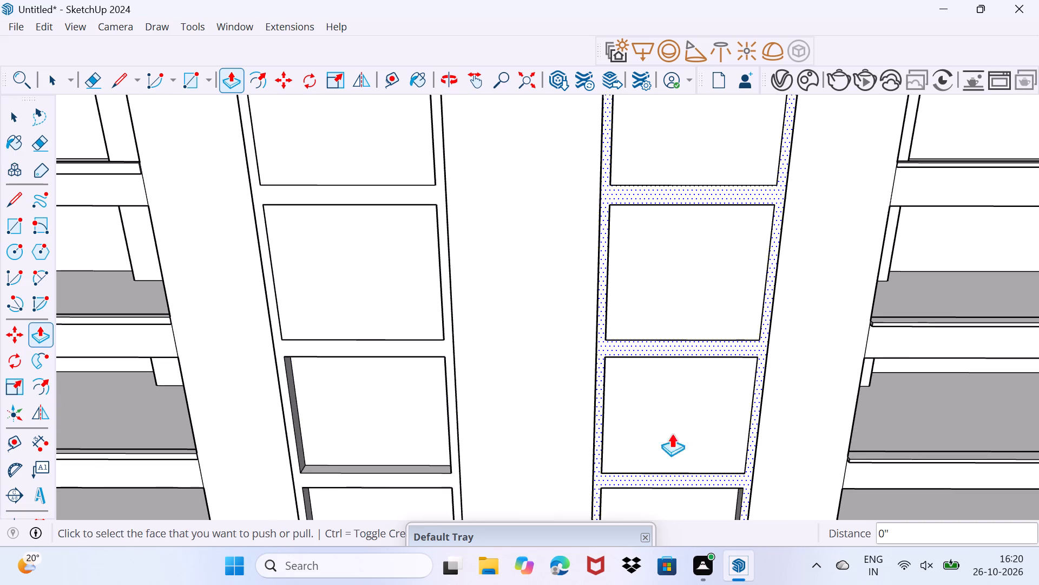
{"action": "double_click", "coordinate": [692, 416]}
{"action": "double_click", "coordinate": [673, 309]}
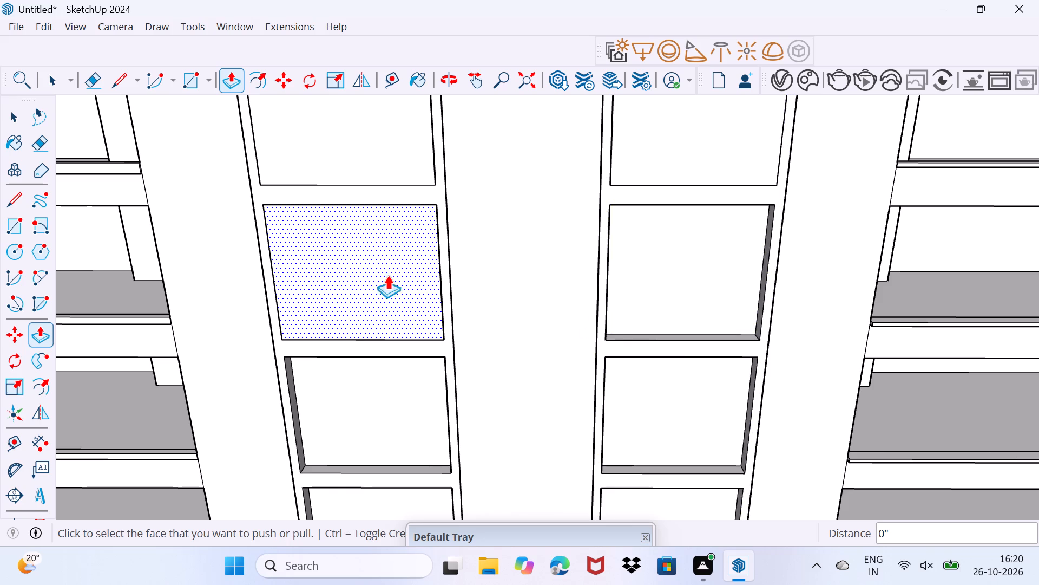
{"action": "double_click", "coordinate": [384, 274]}
Repeat the same Push/Pull recess on the upper four window panels of both frame columns, up to the roof.
{"action": "middle_click_drag", "start_coordinate": [497, 236], "coordinate": [454, 499]}
{"action": "double_click", "coordinate": [658, 393]}
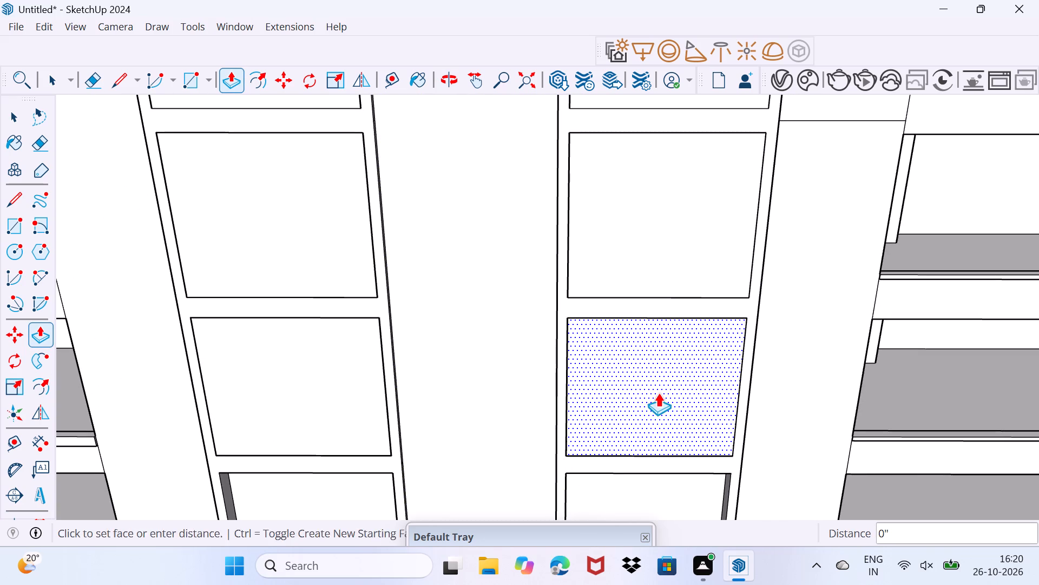
{"action": "double_click", "coordinate": [284, 371]}
{"action": "double_click", "coordinate": [286, 239]}
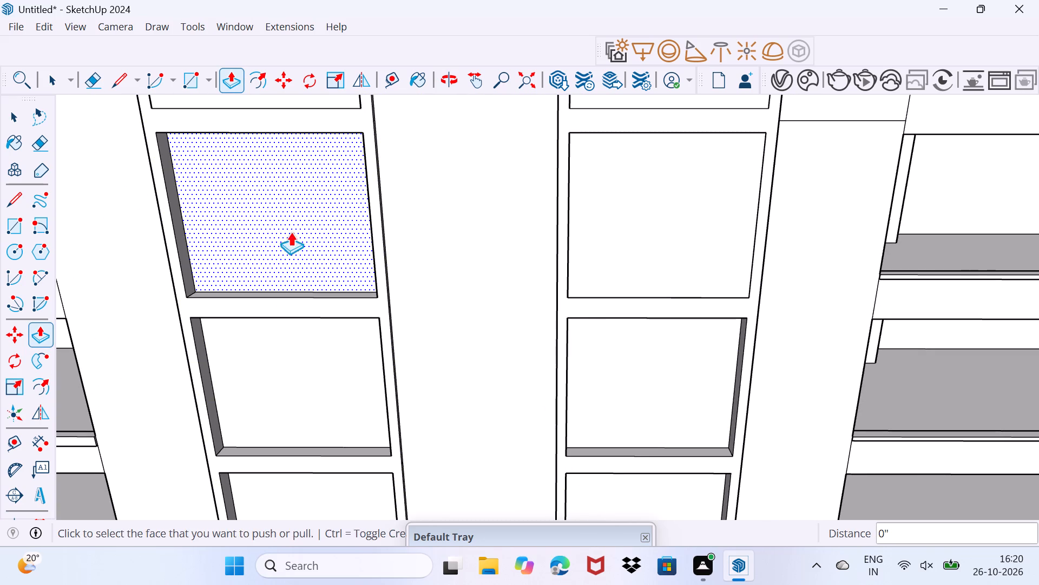
{"action": "middle_click_drag", "start_coordinate": [293, 227], "coordinate": [244, 438]}
{"action": "double_click", "coordinate": [647, 424]}
{"action": "double_click", "coordinate": [634, 285]}
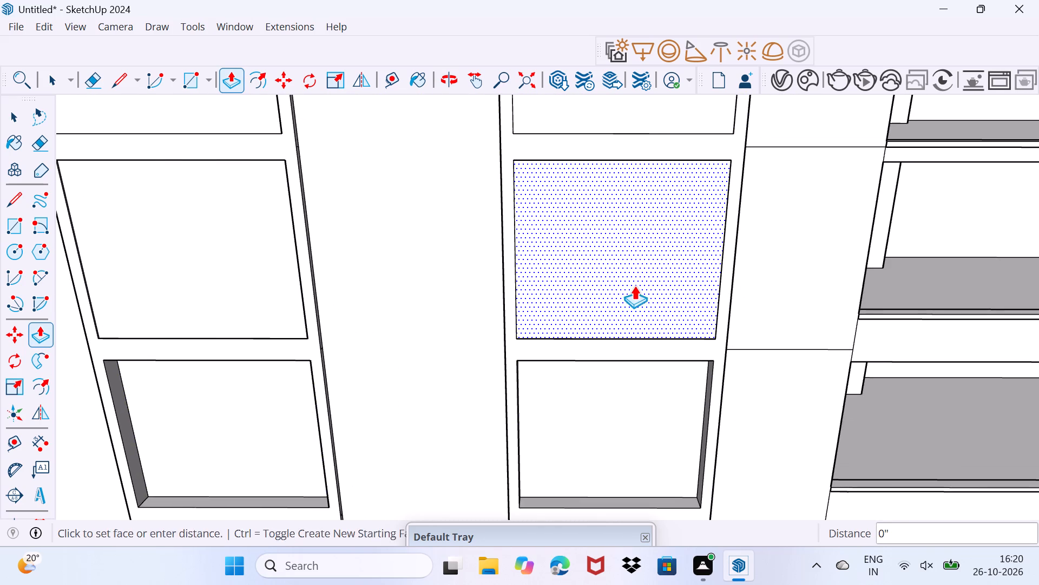
{"action": "double_click", "coordinate": [208, 278]}
{"action": "middle_click_drag", "start_coordinate": [325, 245], "coordinate": [280, 480]}
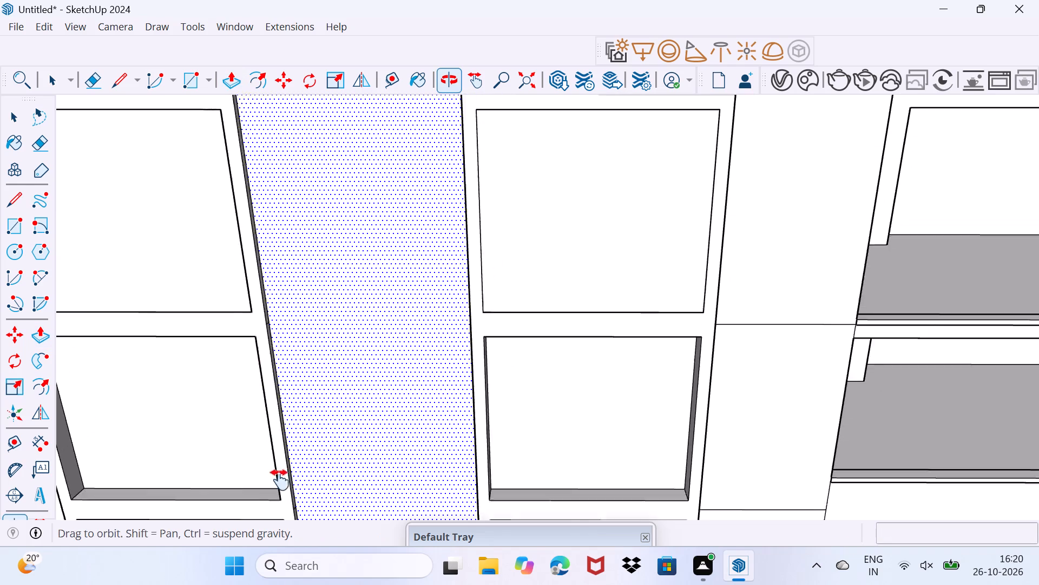
{"action": "middle_click_drag", "start_coordinate": [280, 480], "coordinate": [291, 508]}
{"action": "double_click", "coordinate": [509, 333]}
{"action": "double_click", "coordinate": [104, 336]}
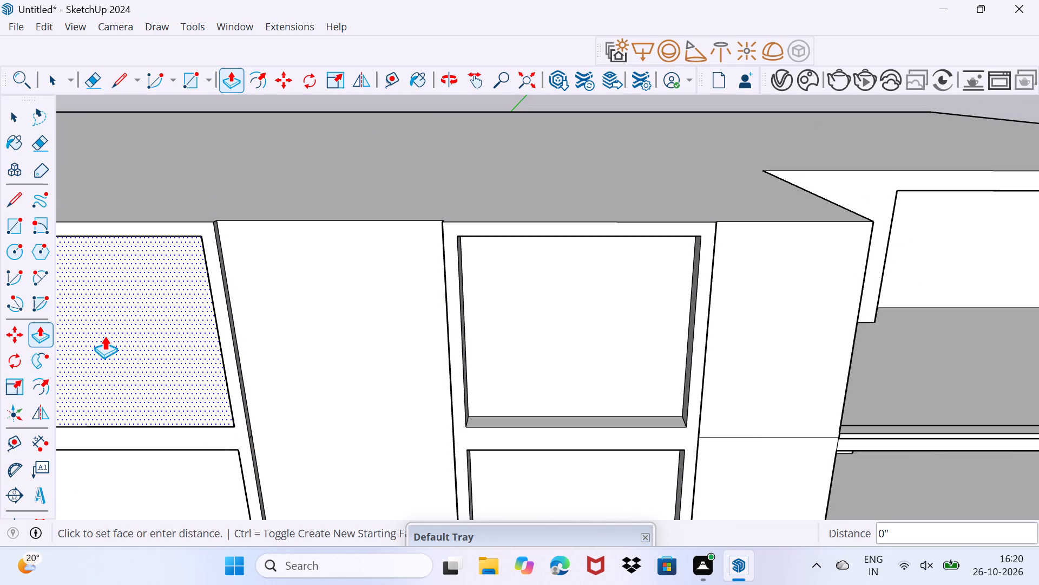
{"action": "key", "text": "space"}
{"action": "left_click_drag", "start_coordinate": [152, 377], "coordinate": [176, 333]}
Push/Pull the centre bay's ground-storey face back 14' 9 5/16", flush with the side-bay ground-storey walls.
{"action": "scroll", "coordinate": [175, 317], "scroll_direction": "down", "scroll_amount": 9}
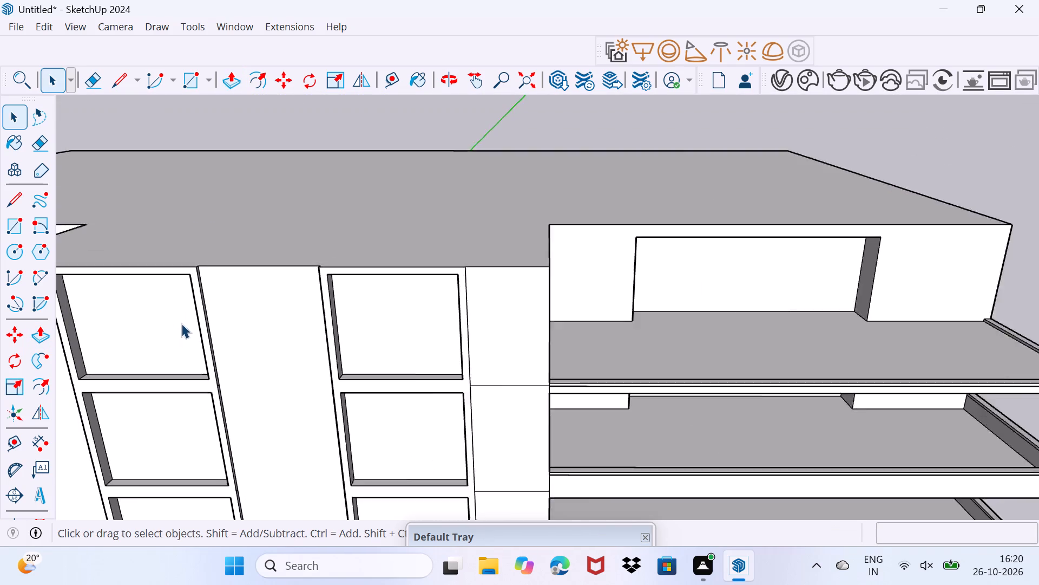
{"action": "scroll", "coordinate": [181, 323], "scroll_direction": "down", "scroll_amount": 4}
{"action": "scroll", "coordinate": [307, 392], "scroll_direction": "down", "scroll_amount": 1}
{"action": "middle_click_drag", "start_coordinate": [311, 394], "coordinate": [516, 118]}
{"action": "middle_click_drag", "start_coordinate": [537, 368], "coordinate": [573, 190]}
{"action": "scroll", "coordinate": [386, 410], "scroll_direction": "up", "scroll_amount": 1}
{"action": "left_click", "coordinate": [386, 410]}
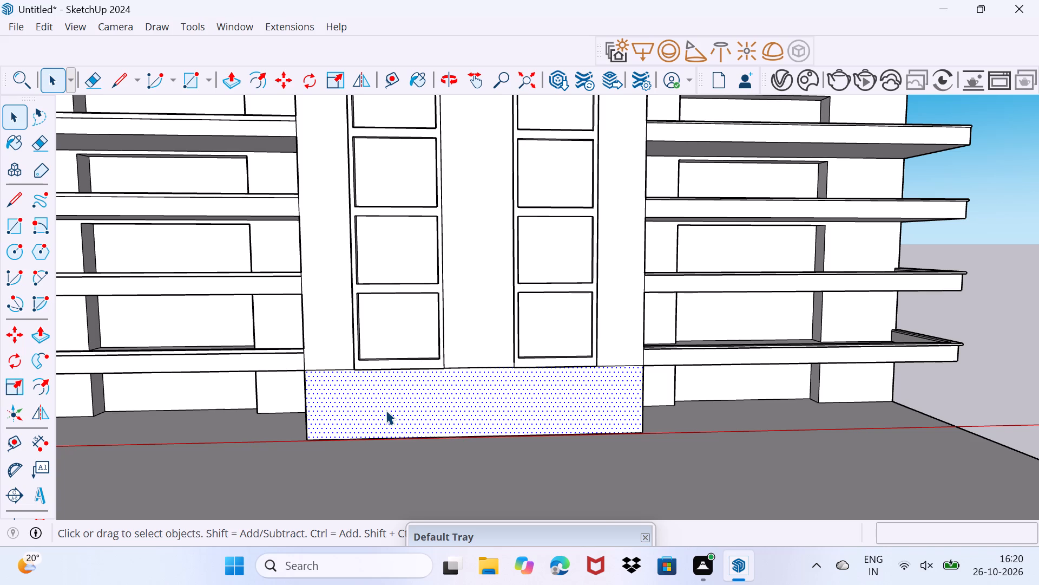
{"action": "key", "text": "p"}
{"action": "left_click", "coordinate": [386, 410]}
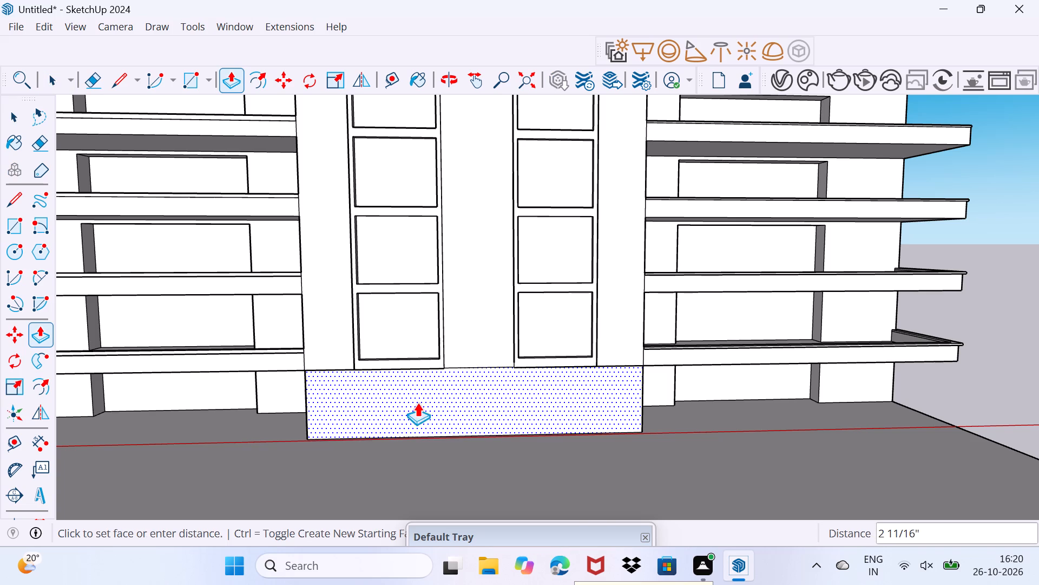
{"action": "middle_click_drag", "start_coordinate": [645, 414], "coordinate": [355, 365]}
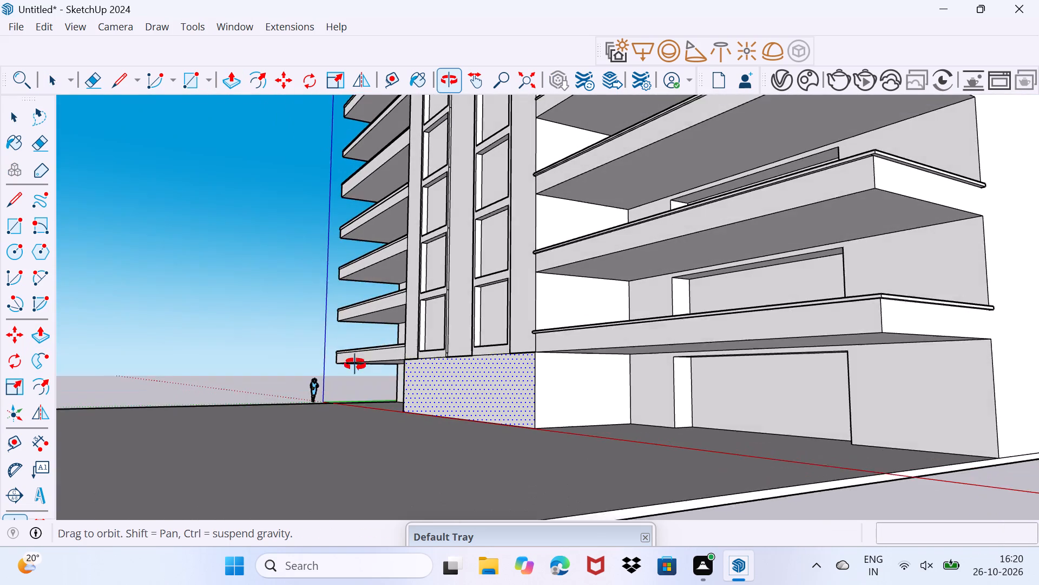
{"action": "middle_click_drag", "start_coordinate": [355, 365], "coordinate": [356, 366]}
{"action": "left_click_drag", "start_coordinate": [522, 408], "coordinate": [567, 405]}
{"action": "left_click_drag", "start_coordinate": [512, 406], "coordinate": [582, 403]}
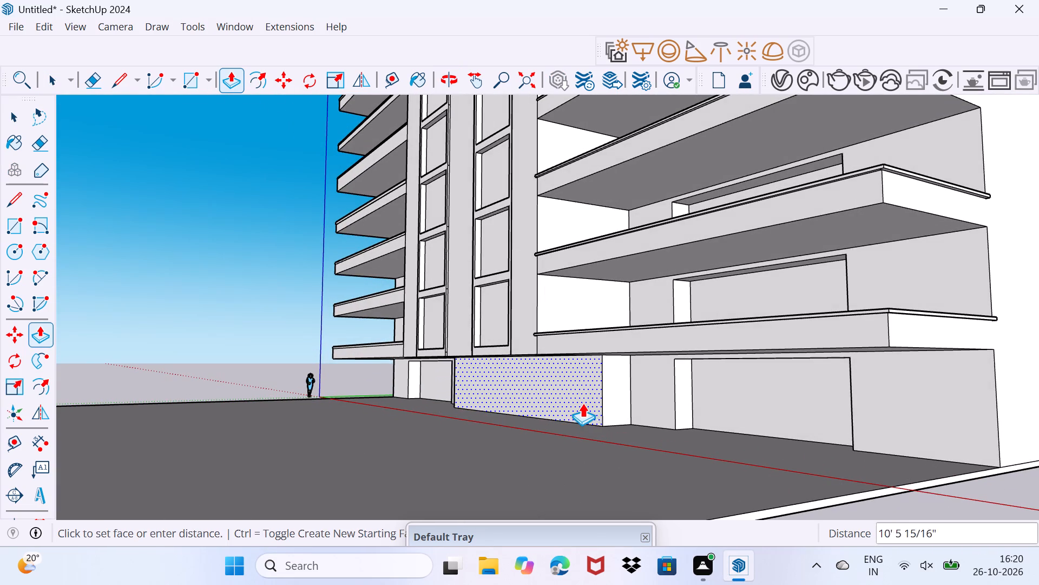
{"action": "left_click_drag", "start_coordinate": [582, 403], "coordinate": [604, 400]}
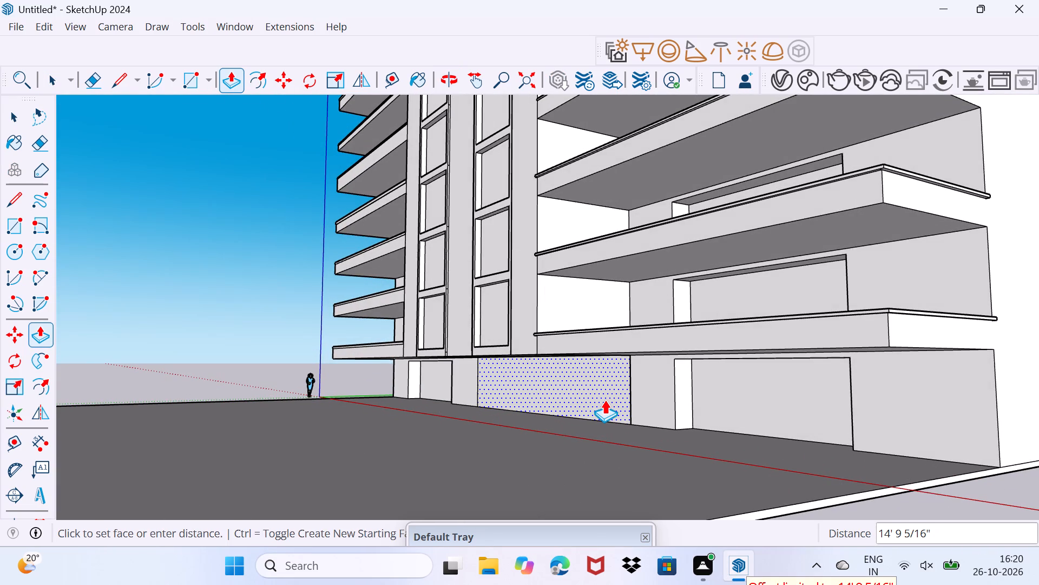
{"action": "left_click_drag", "start_coordinate": [604, 400], "coordinate": [645, 402]}
{"action": "left_click", "coordinate": [645, 402]}
{"action": "key", "text": "space"}
Erase the dividing edges that cross the soffit above the recessed ground storey, along the full width of the centre bay.
{"action": "middle_click_drag", "start_coordinate": [545, 379], "coordinate": [556, 347]}
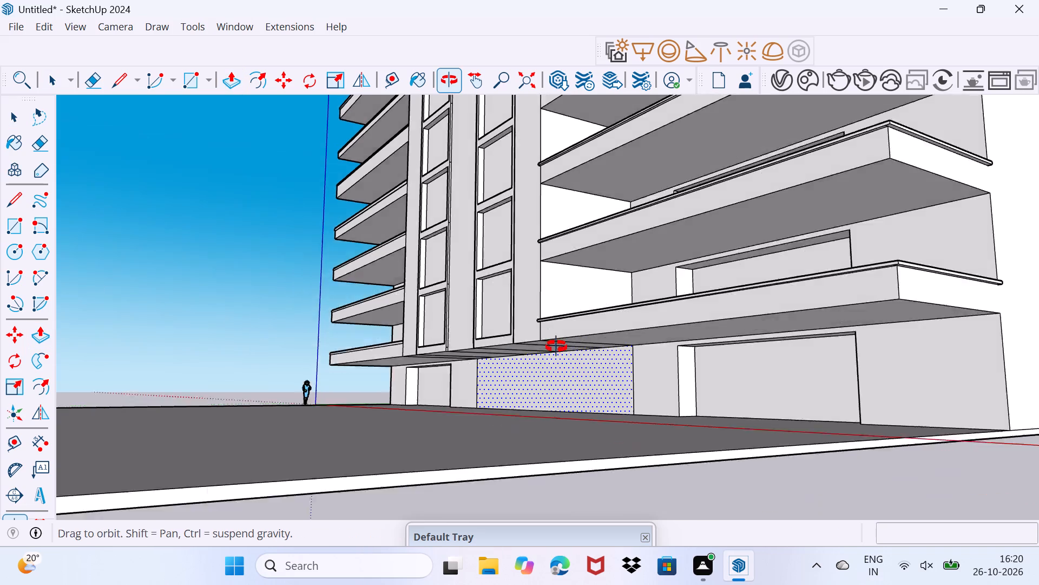
{"action": "middle_click_drag", "start_coordinate": [556, 347], "coordinate": [698, 357]}
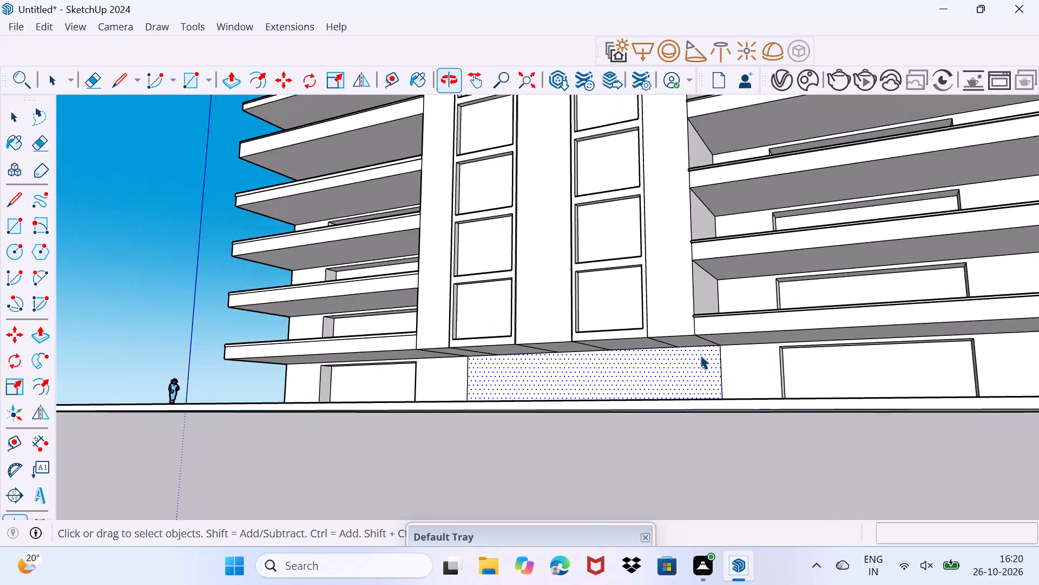
{"action": "scroll", "coordinate": [628, 349], "scroll_direction": "up", "scroll_amount": 3}
{"action": "scroll", "coordinate": [541, 359], "scroll_direction": "up", "scroll_amount": 4}
{"action": "middle_click_drag", "start_coordinate": [425, 362], "coordinate": [548, 352]}
{"action": "scroll", "coordinate": [472, 337], "scroll_direction": "up", "scroll_amount": 3}
{"action": "key", "text": "e"}
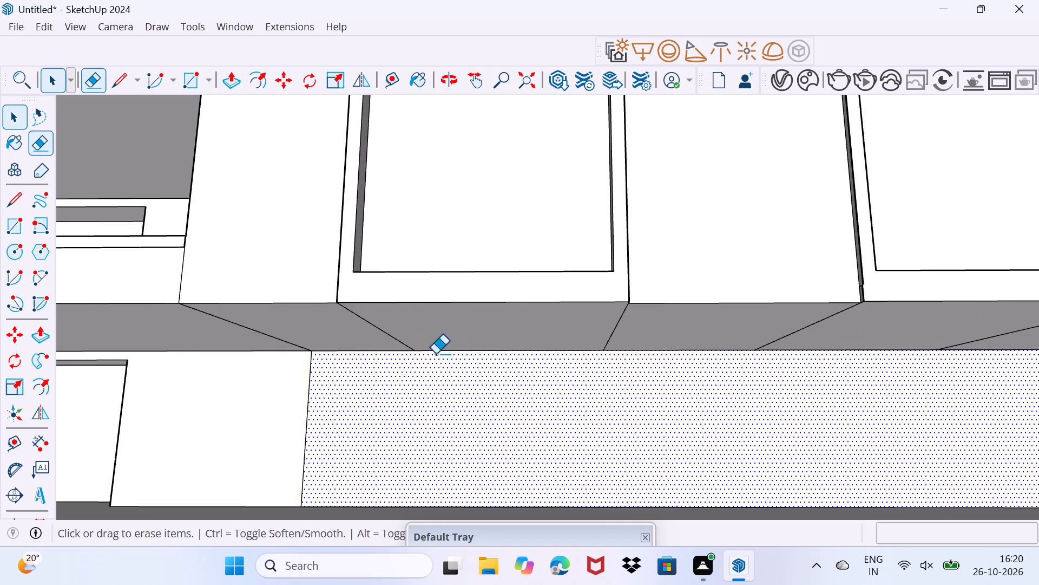
{"action": "left_click_drag", "start_coordinate": [251, 335], "coordinate": [558, 336]}
{"action": "key", "text": "ctrl+z"}
{"action": "key", "text": "ctrl+z"}
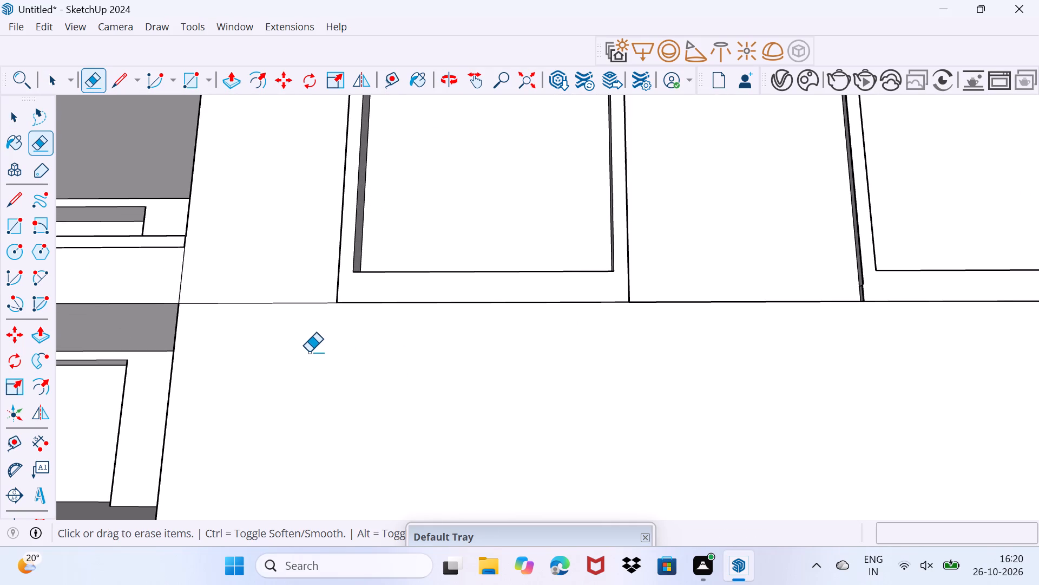
{"action": "key", "text": "ctrl+y"}
{"action": "key", "text": "ctrl+y"}
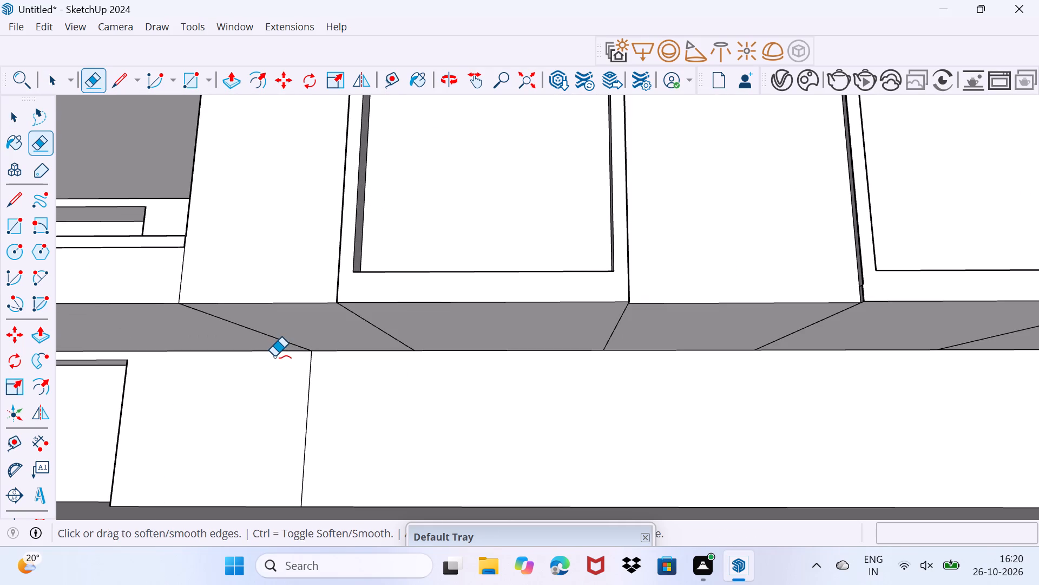
{"action": "left_click_drag", "start_coordinate": [261, 335], "coordinate": [292, 325]}
{"action": "left_click_drag", "start_coordinate": [359, 333], "coordinate": [402, 317]}
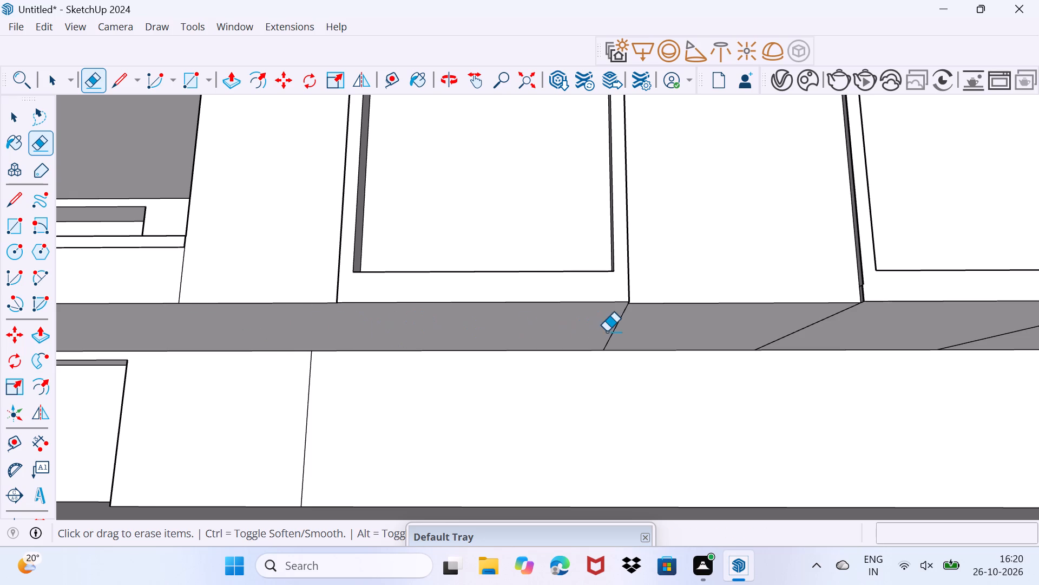
{"action": "left_click_drag", "start_coordinate": [612, 331], "coordinate": [646, 323]}
{"action": "middle_click_drag", "start_coordinate": [664, 337], "coordinate": [248, 320]}
{"action": "left_click_drag", "start_coordinate": [323, 297], "coordinate": [715, 306]}
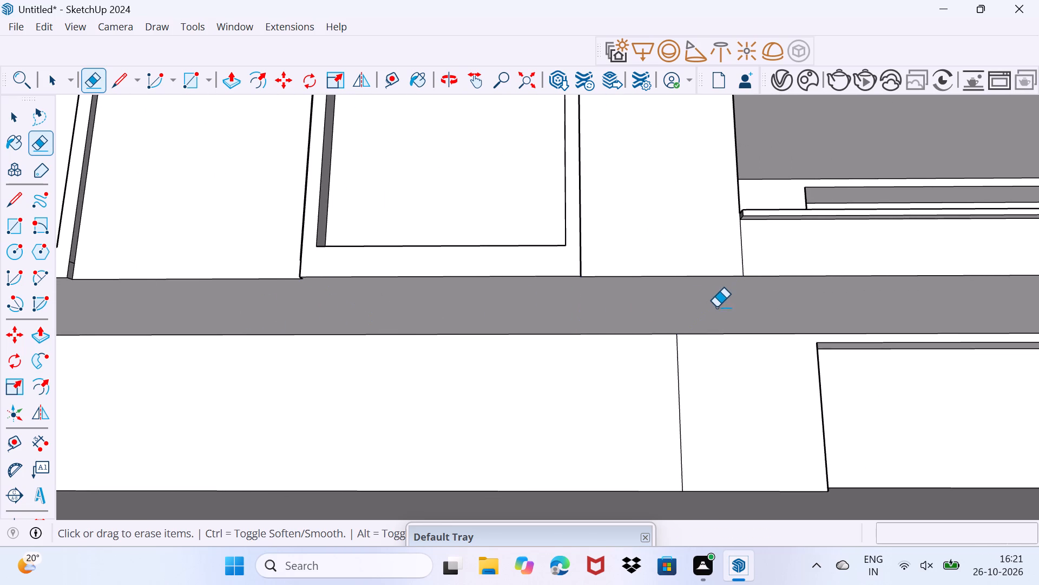
{"action": "key", "text": "space"}
Fit the whole building in view and examine the front facade from below and above.
{"action": "scroll", "coordinate": [549, 326], "scroll_direction": "down", "scroll_amount": 8}
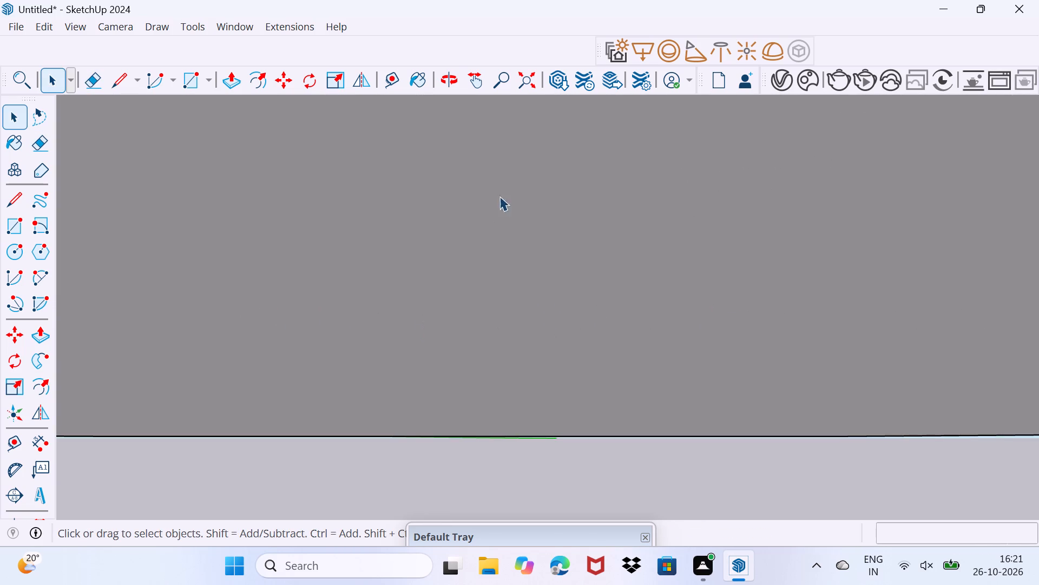
{"action": "left_click", "coordinate": [536, 76]}
{"action": "scroll", "coordinate": [471, 258], "scroll_direction": "up", "scroll_amount": 1}
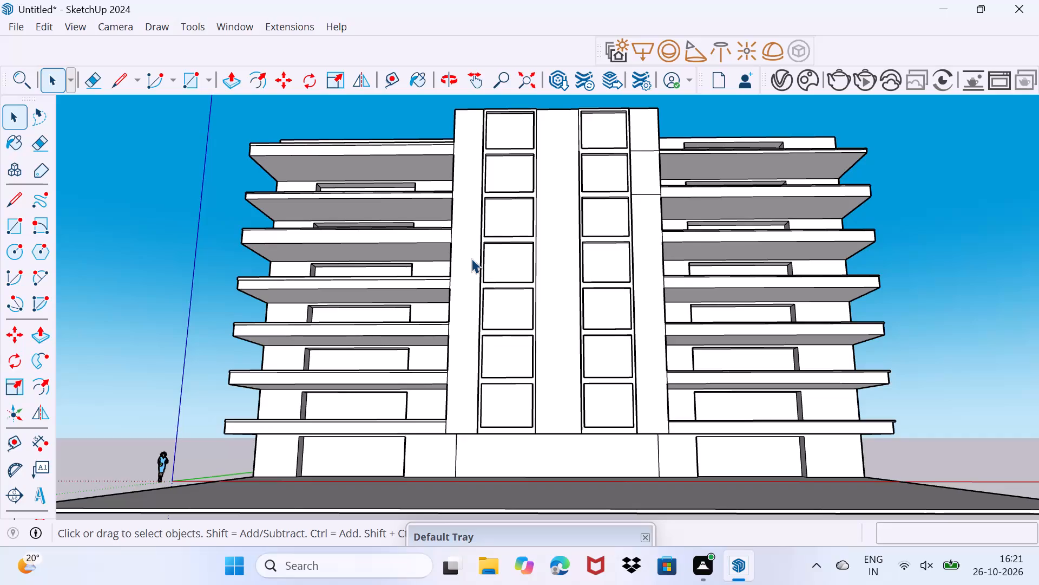
{"action": "scroll", "coordinate": [412, 227], "scroll_direction": "down", "scroll_amount": 1}
{"action": "middle_click_drag", "start_coordinate": [409, 224], "coordinate": [437, 372]}
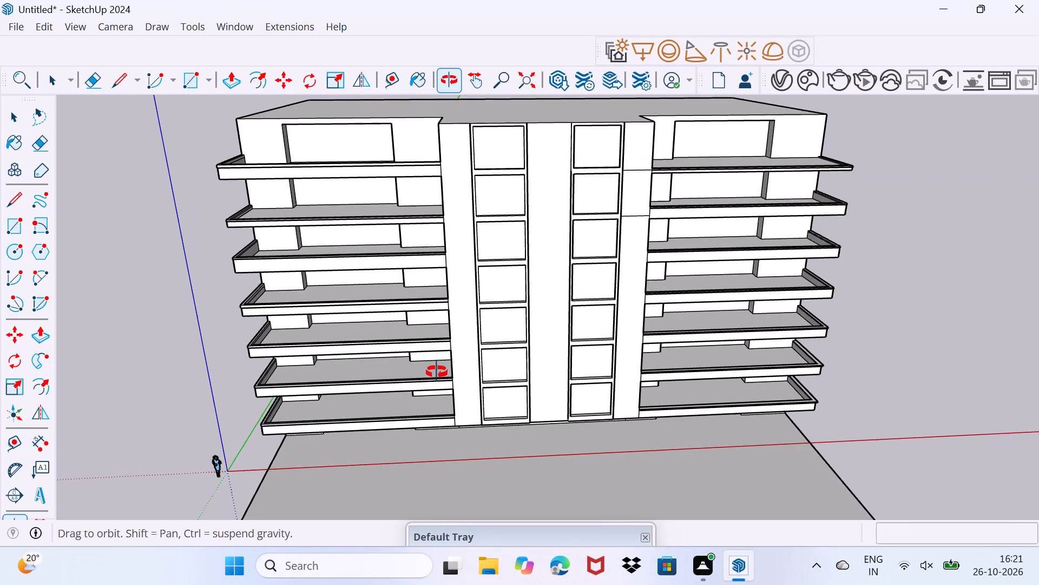
{"action": "middle_click_drag", "start_coordinate": [437, 372], "coordinate": [441, 372]}
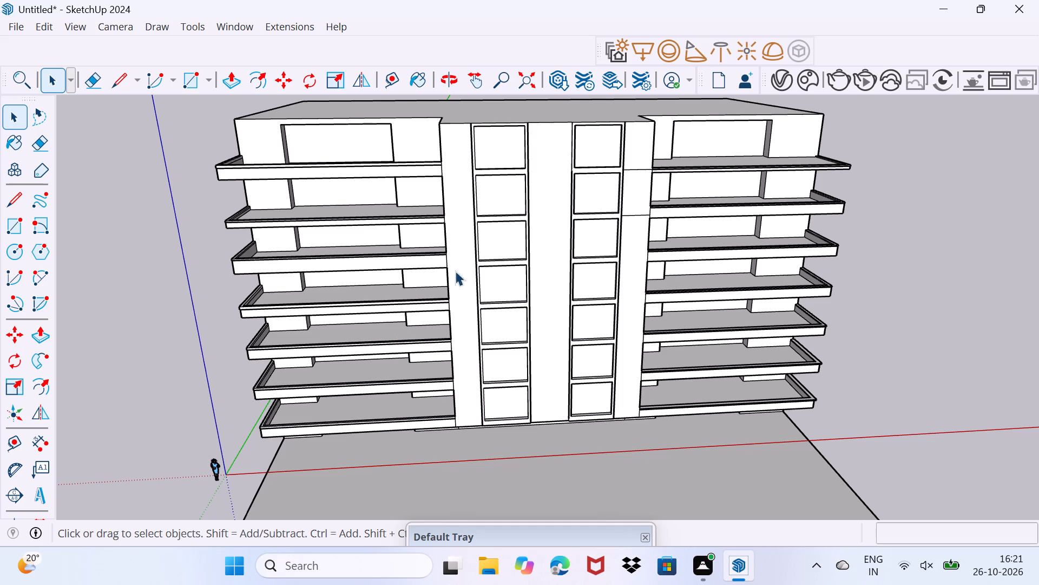
{"action": "scroll", "coordinate": [529, 279], "scroll_direction": "up", "scroll_amount": 1}
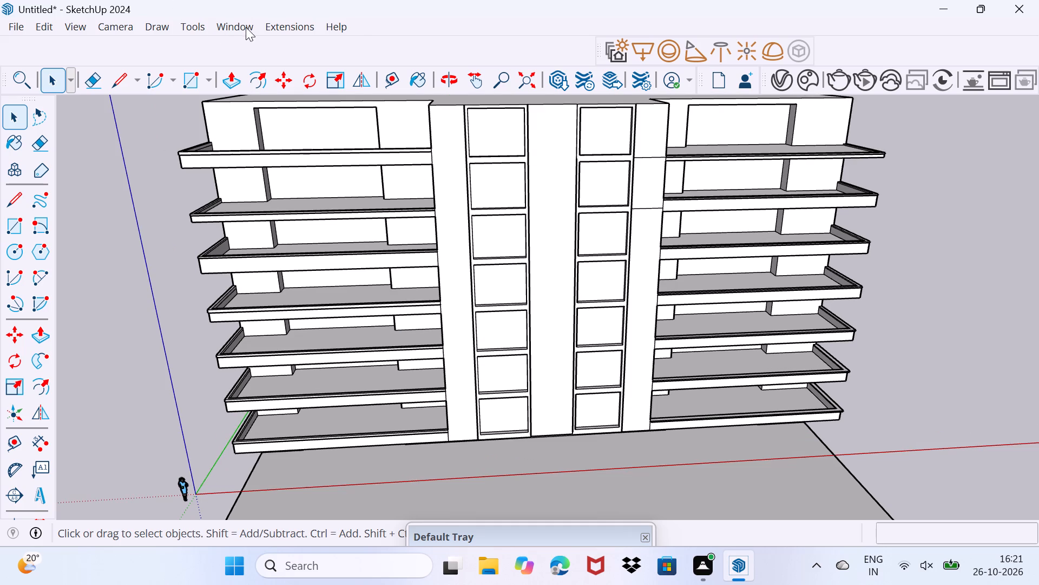
Open 3D Warehouse and search its models for WINDOW.
{"action": "left_click", "coordinate": [246, 27]}
{"action": "left_click", "coordinate": [290, 150]}
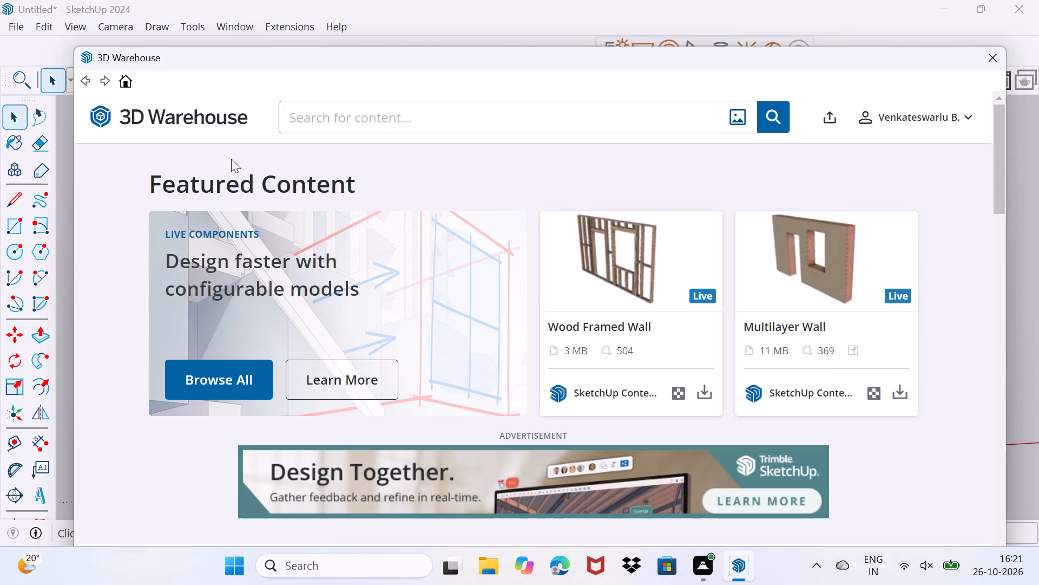
{"action": "left_click", "coordinate": [360, 122]}
{"action": "key", "text": "w"}
{"action": "type", "text": "IN"}
{"action": "type", "text": "DOE"}
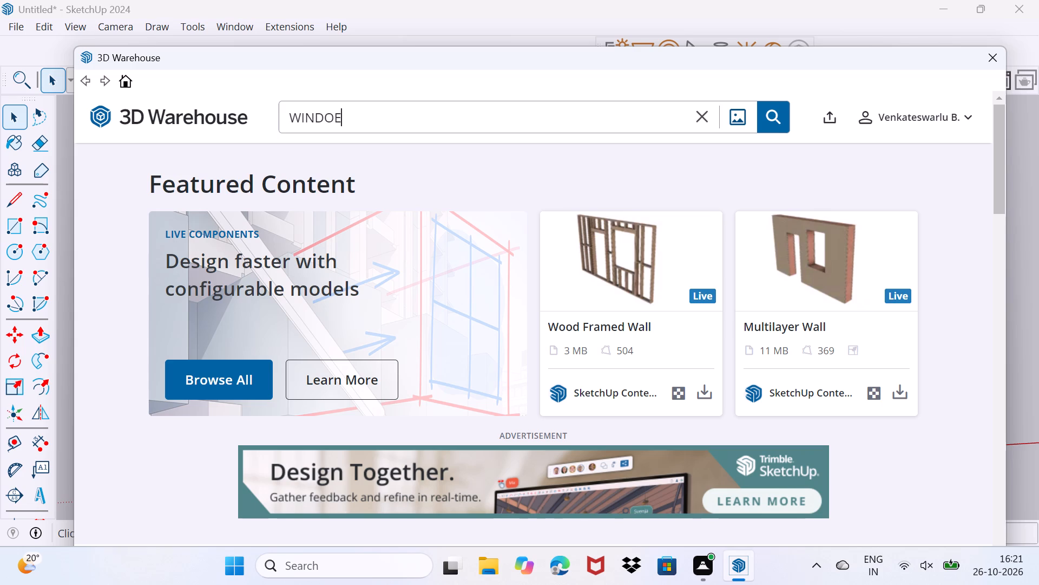
{"action": "key", "text": "BackSpace"}
{"action": "key", "text": "w"}
{"action": "key", "text": "Return"}
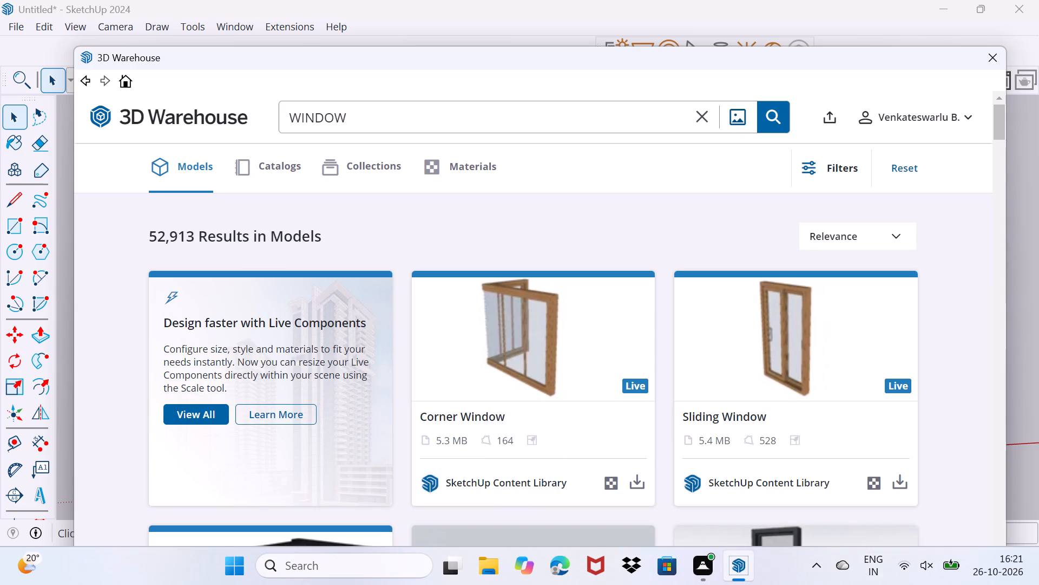
Browse the window model results for a plain framed window design that suits the building's facade panels.
{"action": "scroll", "coordinate": [491, 275], "scroll_direction": "down", "scroll_amount": 4}
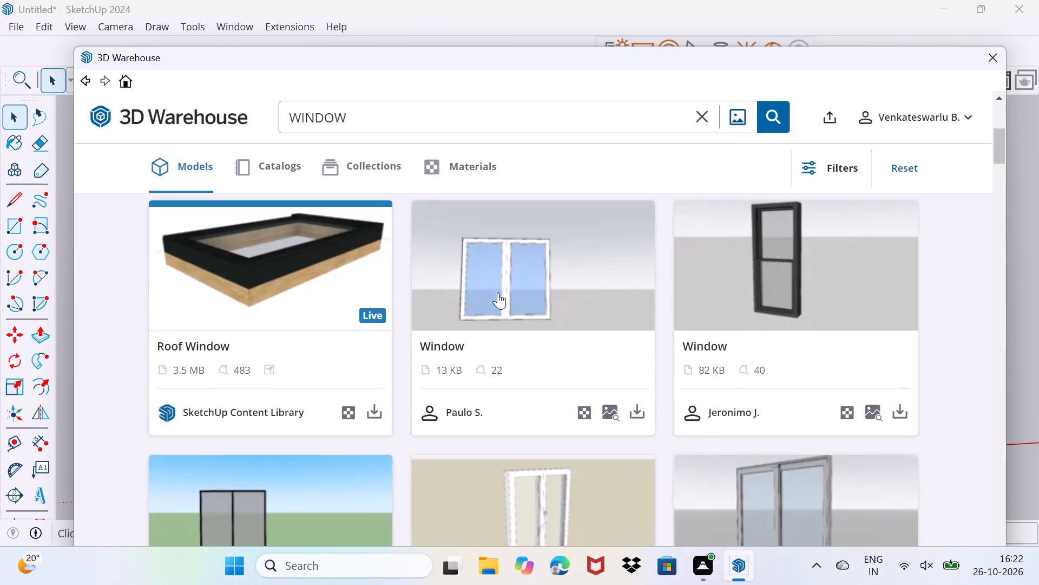
{"action": "scroll", "coordinate": [509, 298], "scroll_direction": "down", "scroll_amount": 1}
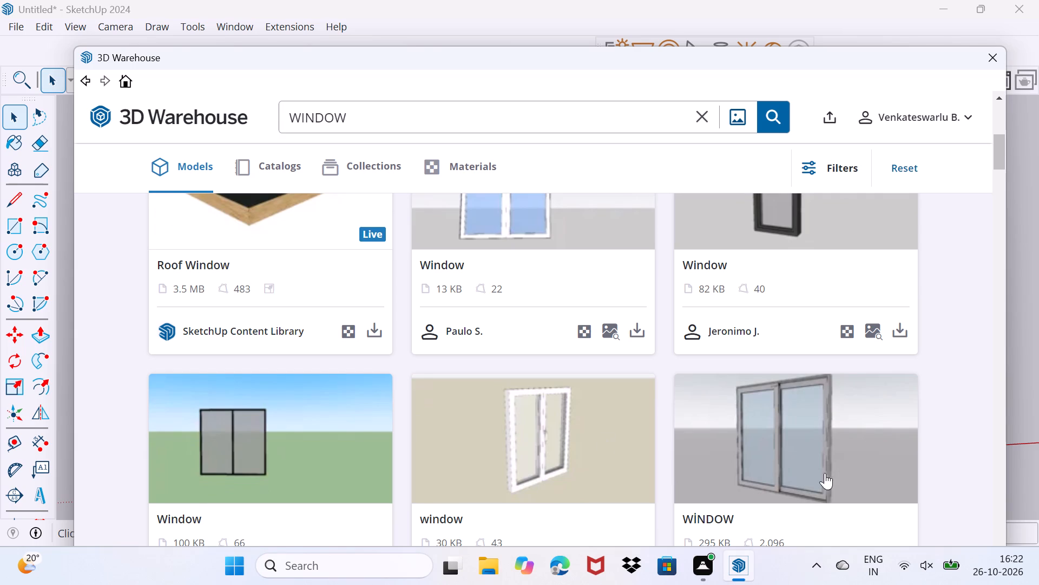
{"action": "scroll", "coordinate": [854, 432], "scroll_direction": "up", "scroll_amount": 2}
{"action": "scroll", "coordinate": [848, 434], "scroll_direction": "down", "scroll_amount": 8}
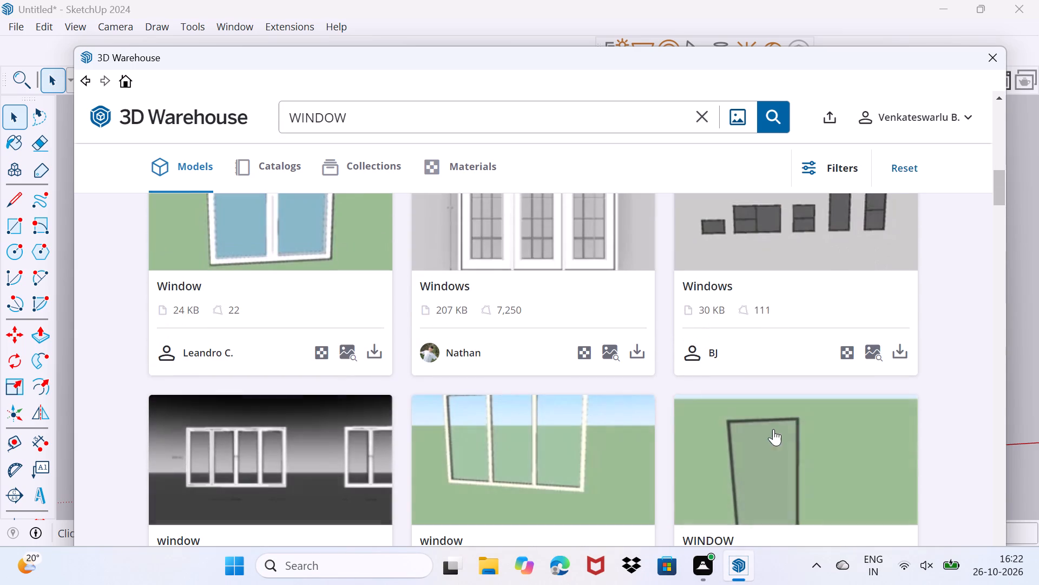
{"action": "scroll", "coordinate": [733, 417], "scroll_direction": "up", "scroll_amount": 3}
{"action": "scroll", "coordinate": [733, 417], "scroll_direction": "down", "scroll_amount": 11}
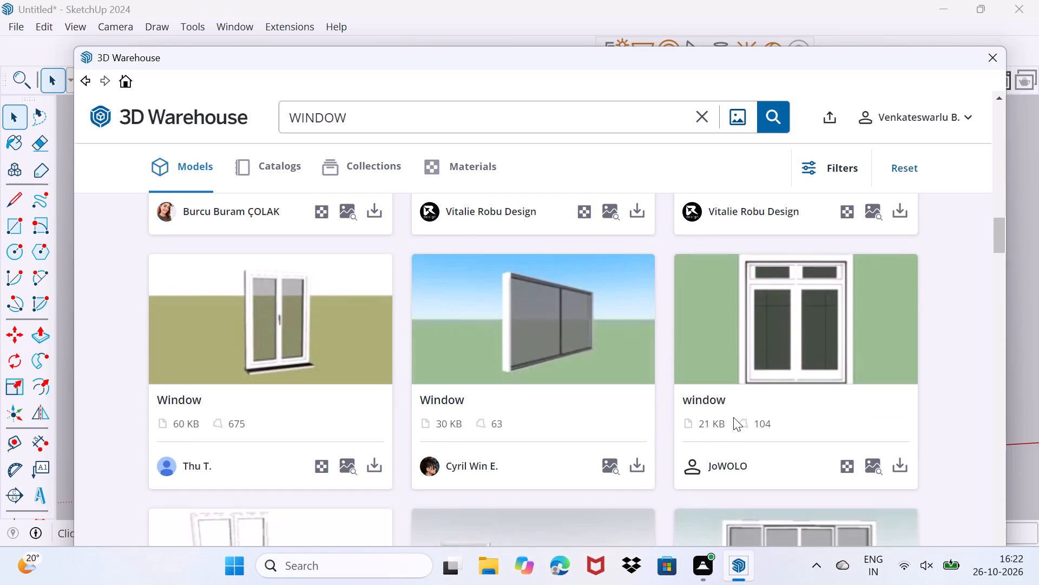
{"action": "scroll", "coordinate": [733, 417], "scroll_direction": "down", "scroll_amount": 9}
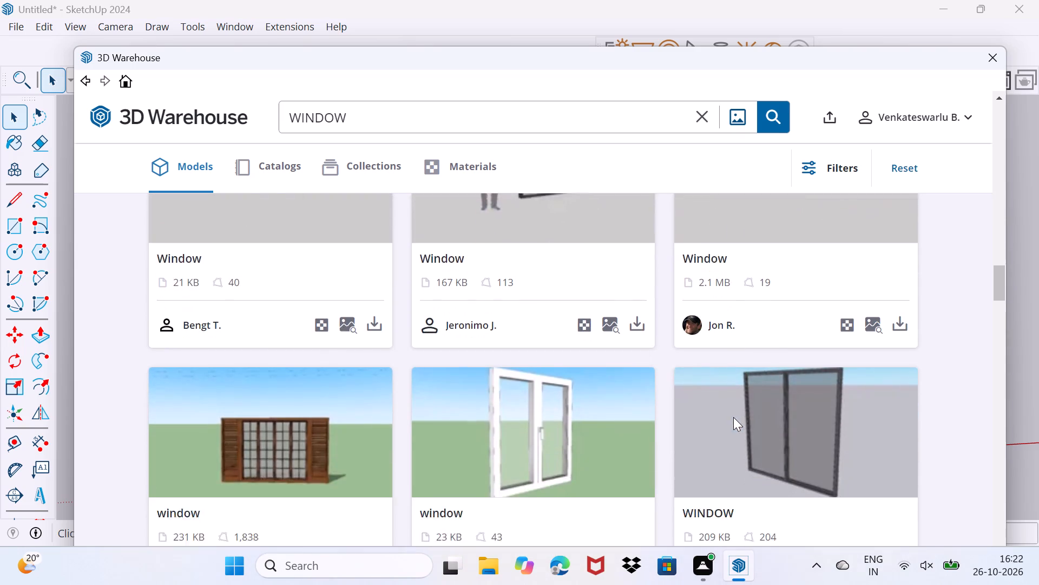
{"action": "scroll", "coordinate": [733, 417], "scroll_direction": "down", "scroll_amount": 4}
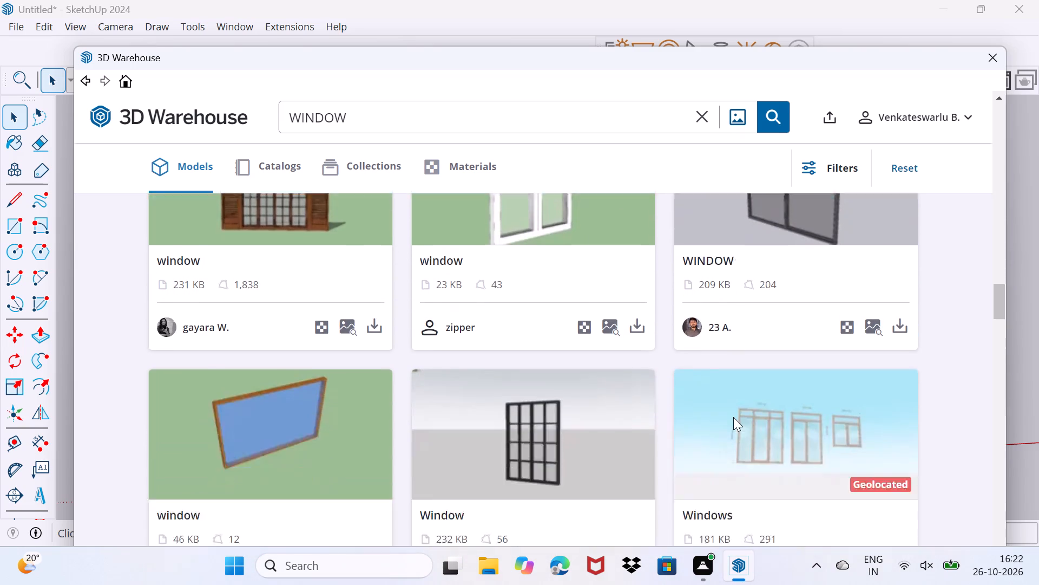
{"action": "scroll", "coordinate": [733, 417], "scroll_direction": "down", "scroll_amount": 6}
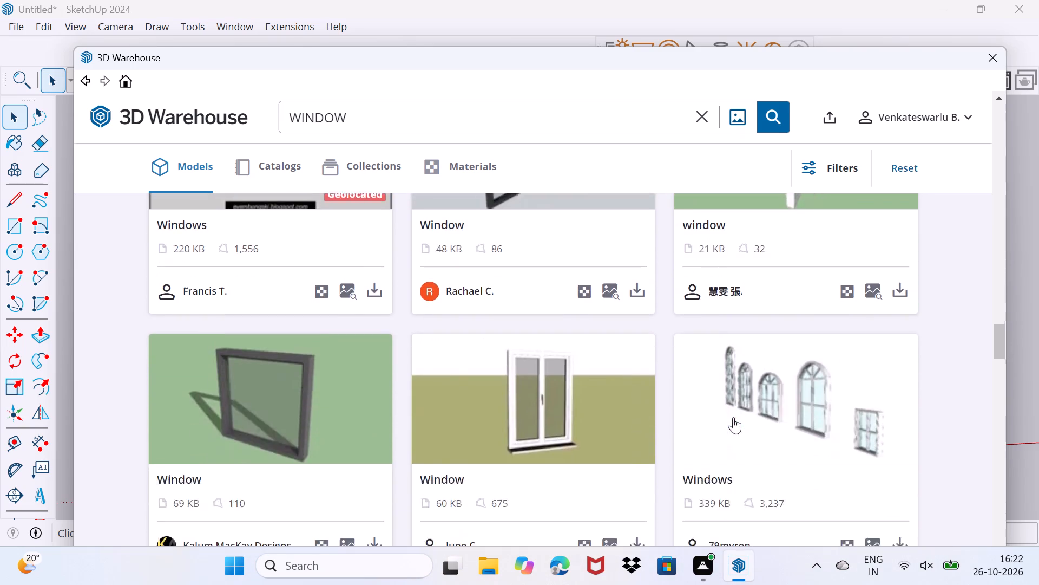
{"action": "scroll", "coordinate": [733, 417], "scroll_direction": "down", "scroll_amount": 5}
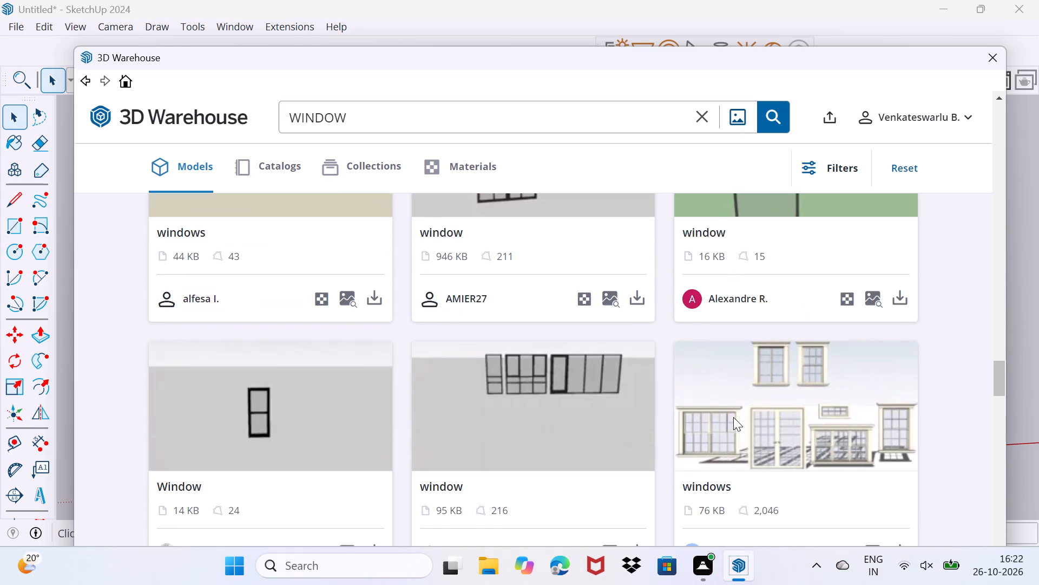
{"action": "scroll", "coordinate": [733, 417], "scroll_direction": "down", "scroll_amount": 9}
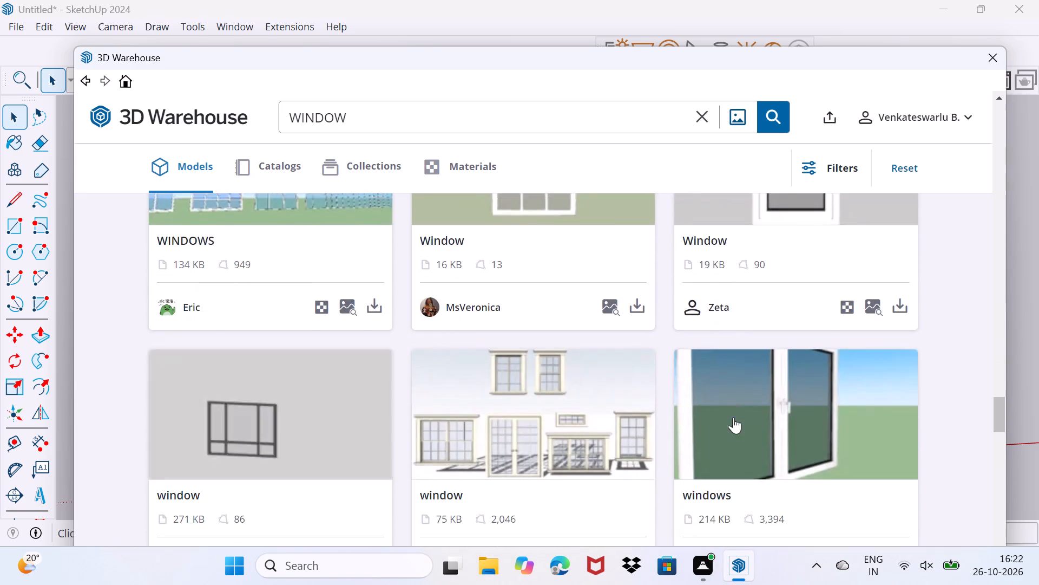
{"action": "scroll", "coordinate": [733, 417], "scroll_direction": "down", "scroll_amount": 1}
{"action": "scroll", "coordinate": [733, 417], "scroll_direction": "up", "scroll_amount": 3}
{"action": "scroll", "coordinate": [729, 419], "scroll_direction": "down", "scroll_amount": 11}
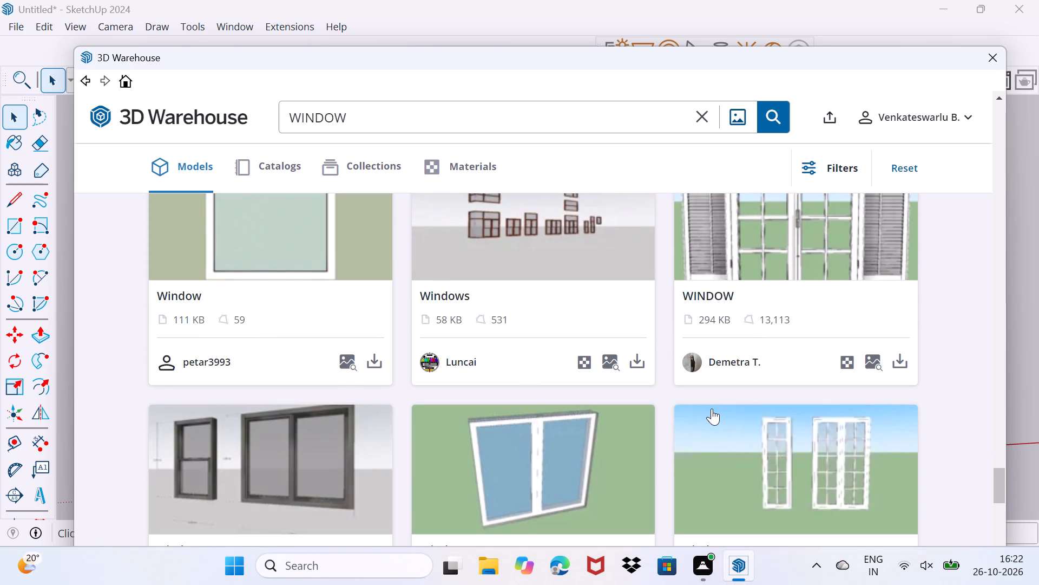
{"action": "scroll", "coordinate": [707, 412], "scroll_direction": "down", "scroll_amount": 3}
{"action": "scroll", "coordinate": [707, 412], "scroll_direction": "up", "scroll_amount": 1}
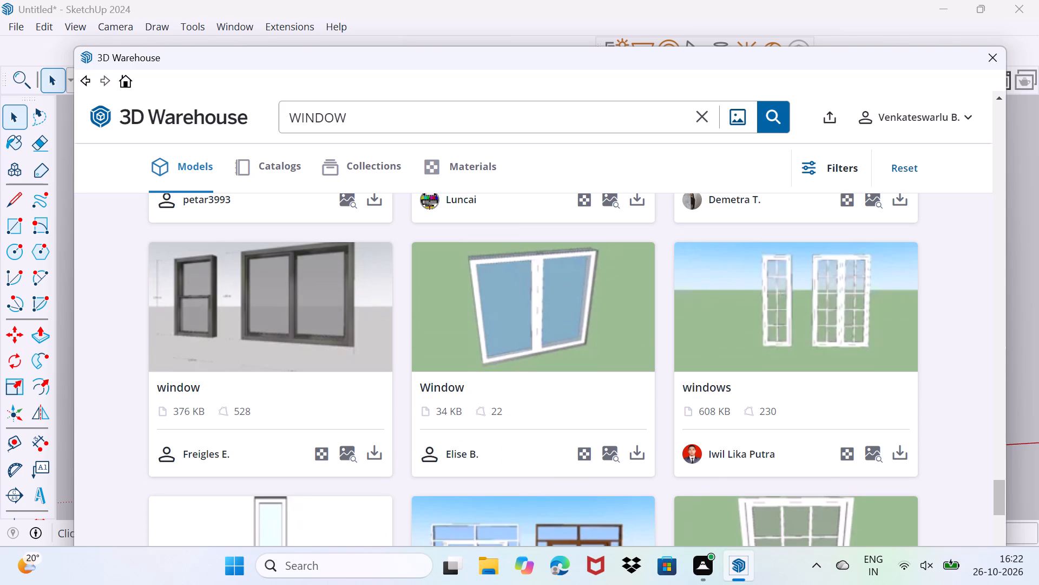
Load the dark-framed window set with one narrow and one wide two-pane window into the model, placing it on open ground beside the building.
{"action": "left_click", "coordinate": [383, 452]}
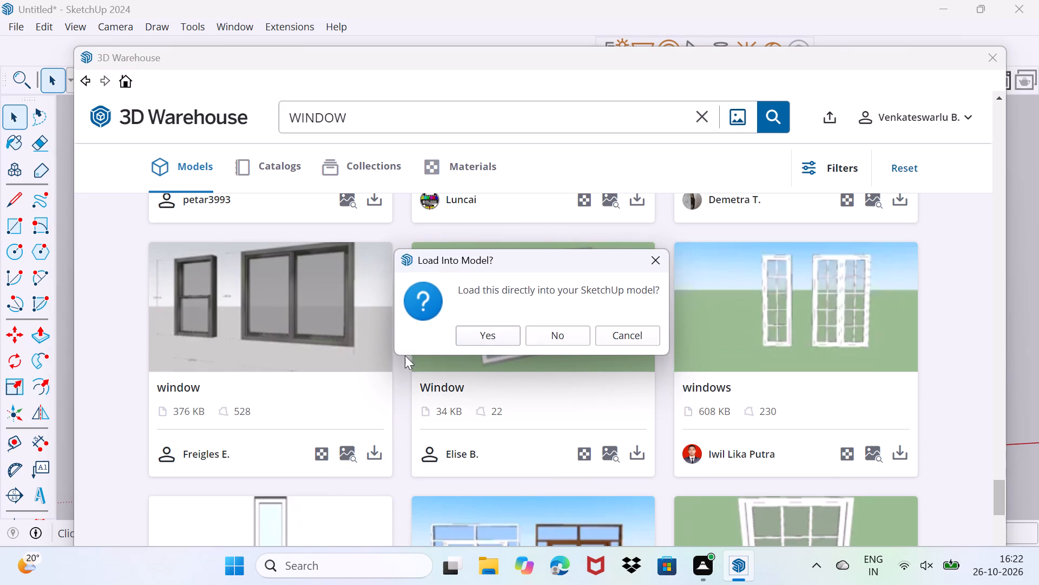
{"action": "left_click", "coordinate": [488, 328]}
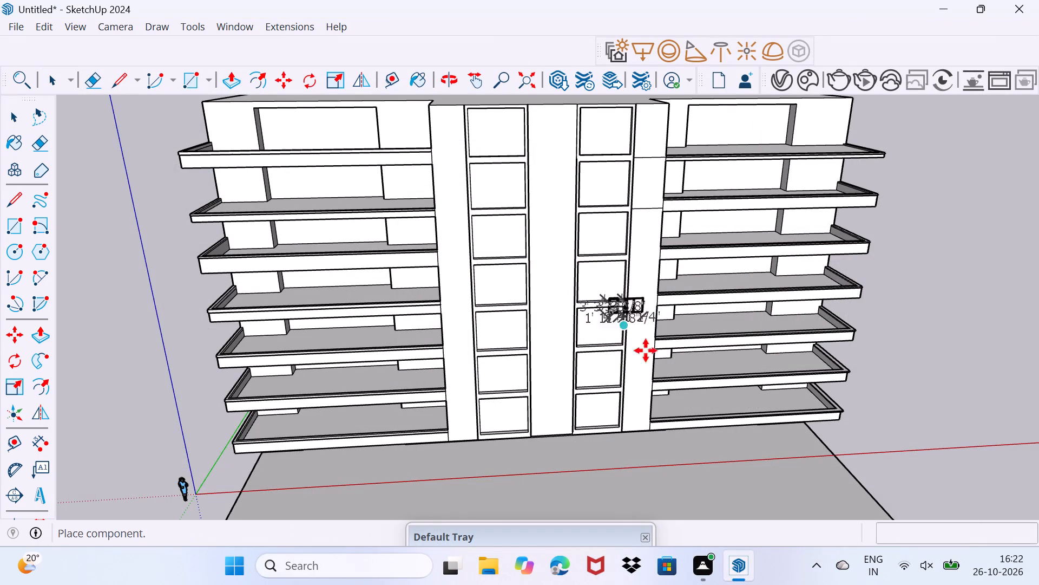
{"action": "scroll", "coordinate": [503, 333], "scroll_direction": "up", "scroll_amount": 9}
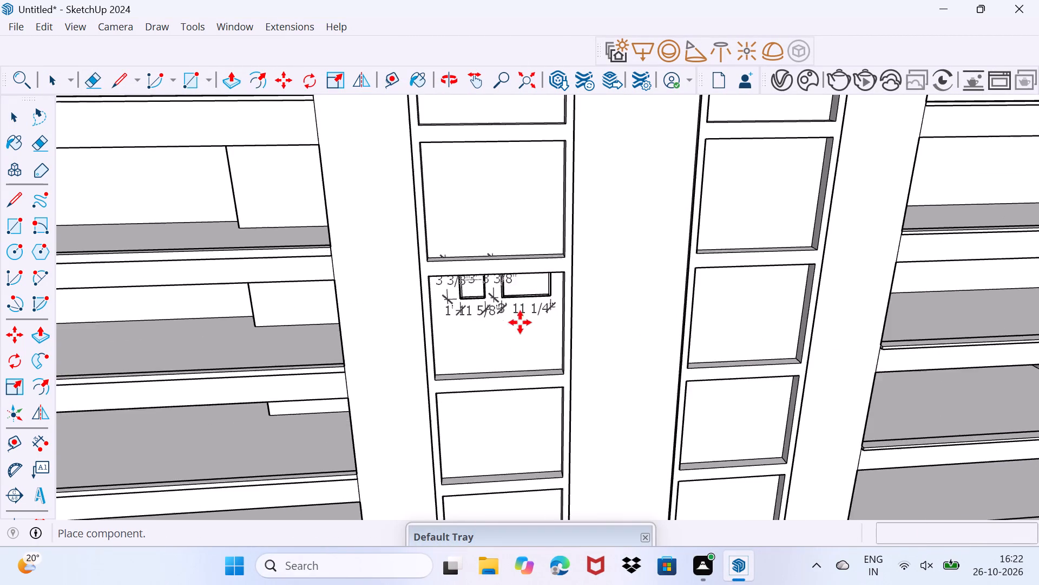
{"action": "scroll", "coordinate": [532, 316], "scroll_direction": "down", "scroll_amount": 20}
{"action": "scroll", "coordinate": [532, 316], "scroll_direction": "down", "scroll_amount": 1}
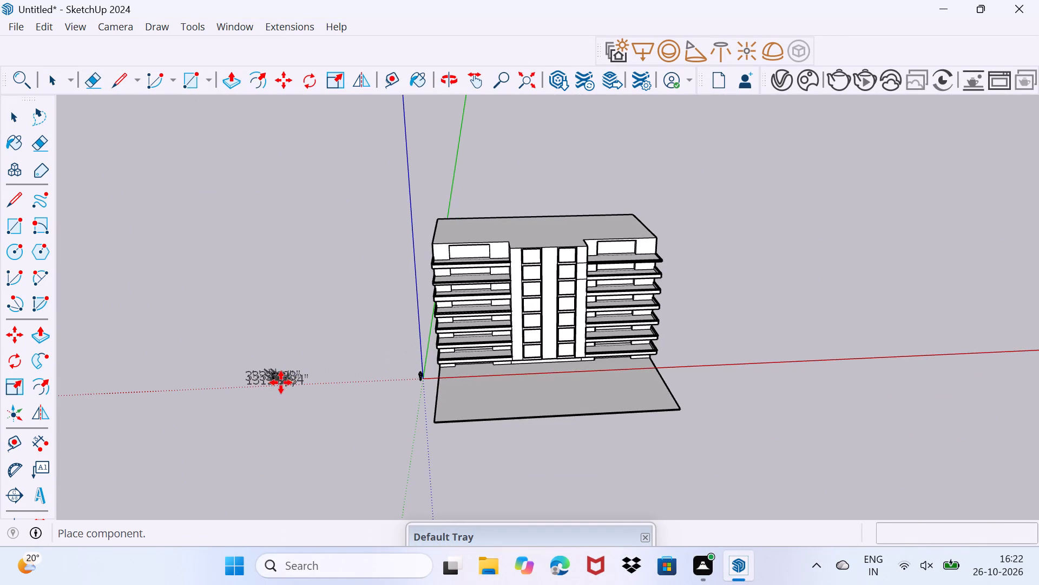
{"action": "left_click", "coordinate": [281, 382]}
Explode the placed window component into its separate windows and dimensions.
{"action": "scroll", "coordinate": [271, 388], "scroll_direction": "up", "scroll_amount": 20}
{"action": "scroll", "coordinate": [271, 388], "scroll_direction": "up", "scroll_amount": 7}
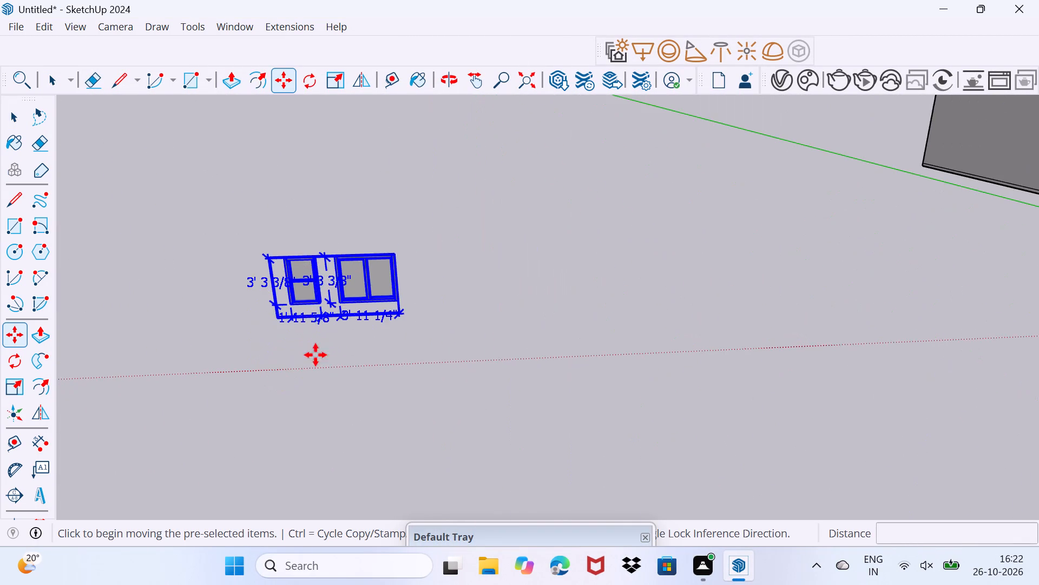
{"action": "scroll", "coordinate": [315, 355], "scroll_direction": "up", "scroll_amount": 12}
{"action": "middle_click_drag", "start_coordinate": [347, 292], "coordinate": [397, 345]}
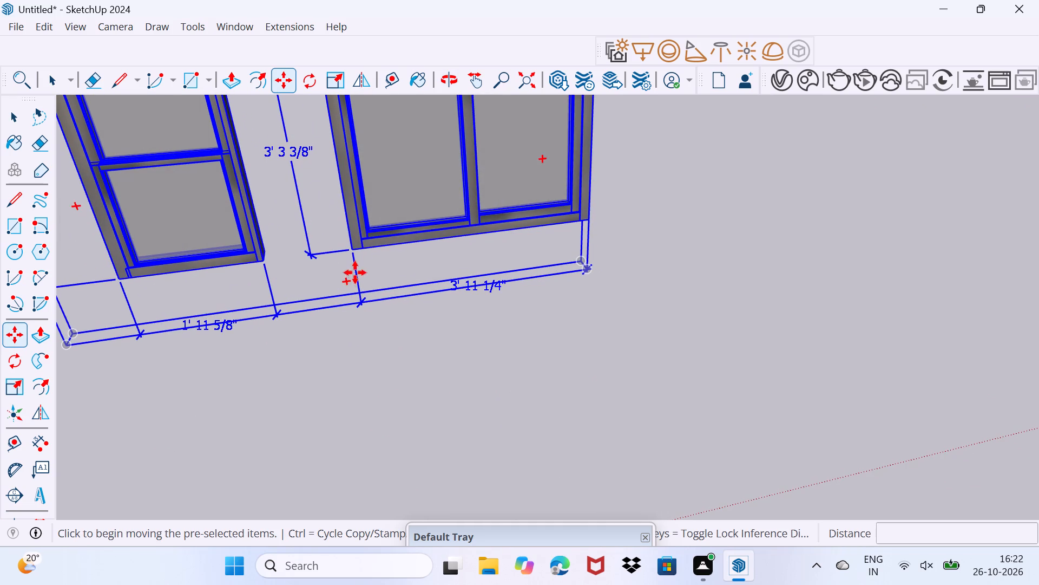
{"action": "right_click", "coordinate": [355, 272]}
{"action": "left_click", "coordinate": [417, 131]}
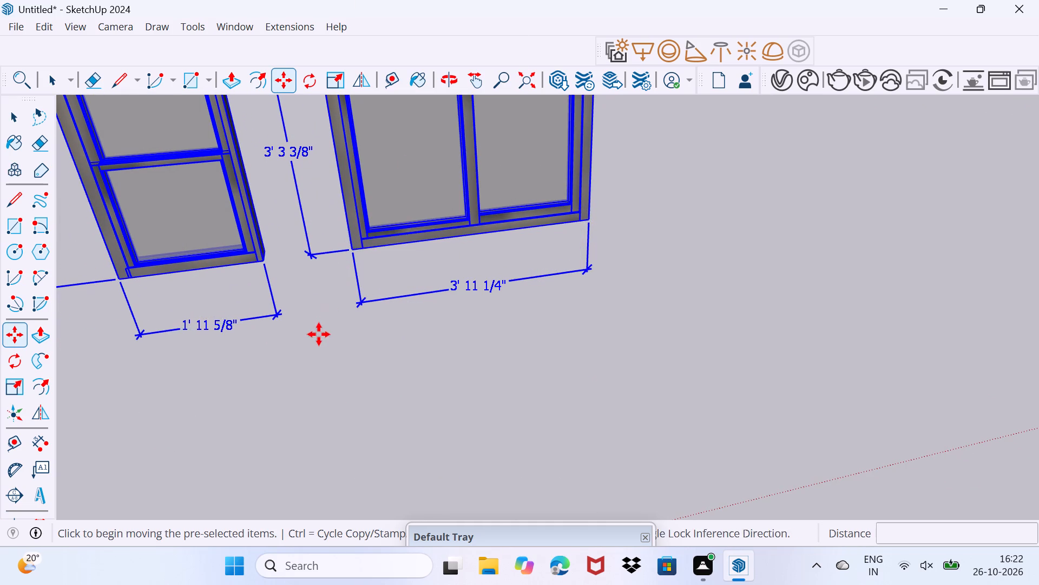
Move the exploded windows together with their dimensions sideways by about 5' 1 3/16".
{"action": "left_click_drag", "start_coordinate": [317, 339], "coordinate": [332, 319]}
{"action": "left_click", "coordinate": [568, 340]}
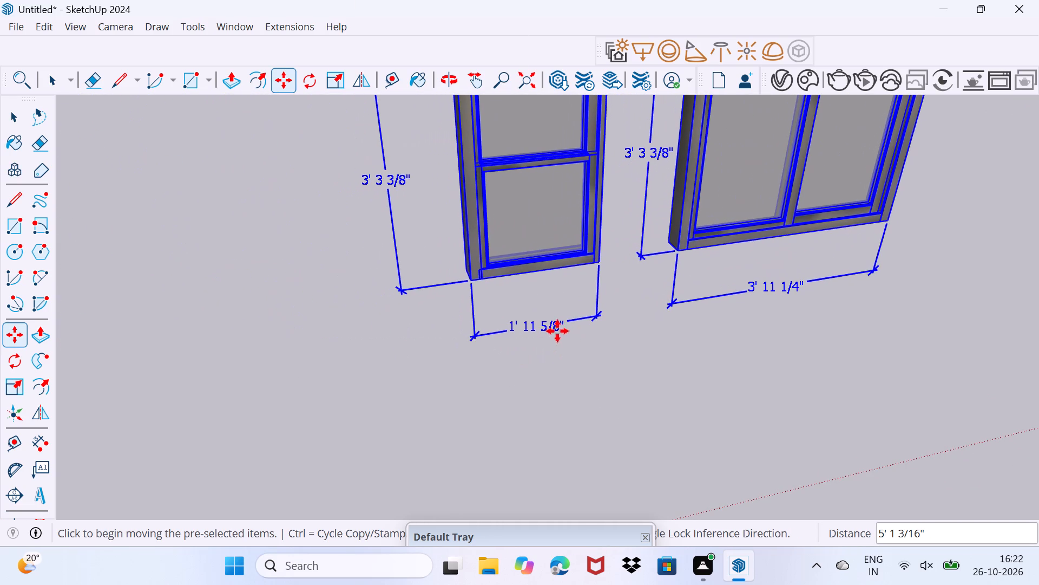
Delete the width and height dimensions attached to both the narrow and the wide window.
{"action": "key", "text": "space"}
{"action": "left_click", "coordinate": [552, 324]}
{"action": "double_click", "coordinate": [552, 324]}
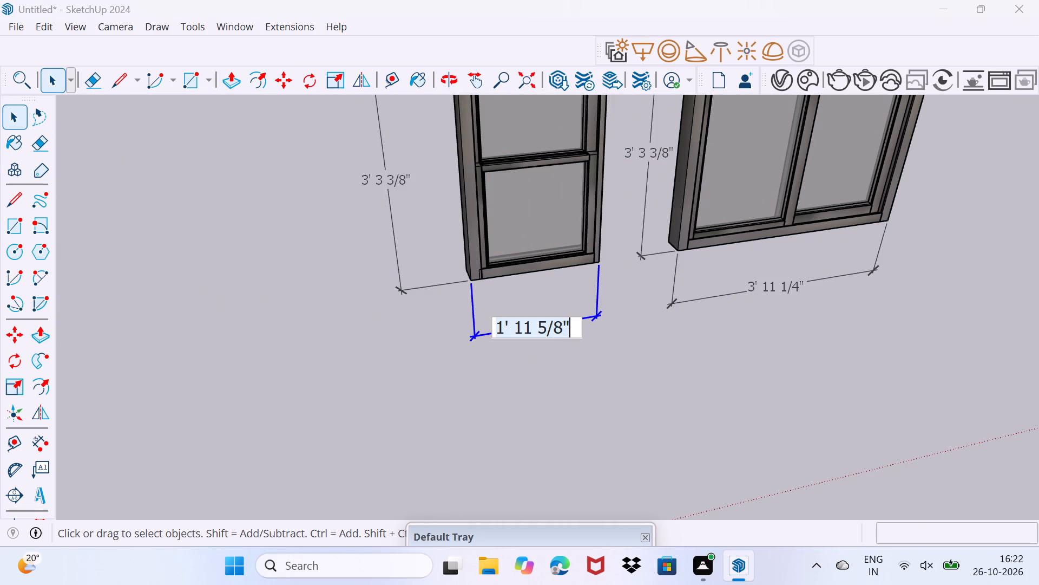
{"action": "left_click", "coordinate": [604, 302]}
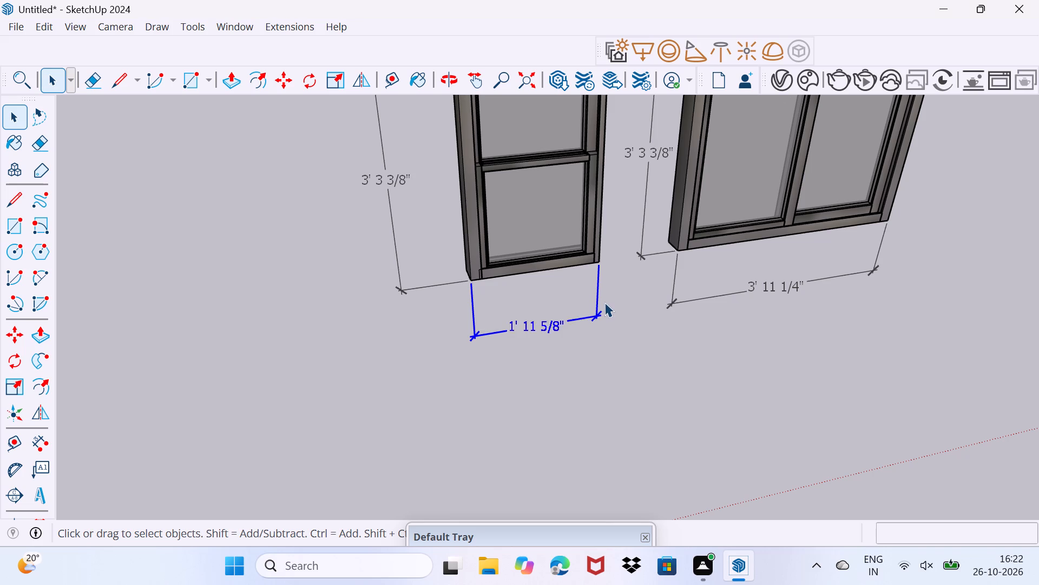
{"action": "left_click", "coordinate": [600, 304]}
{"action": "left_click", "coordinate": [597, 306]}
{"action": "key", "text": "Delete"}
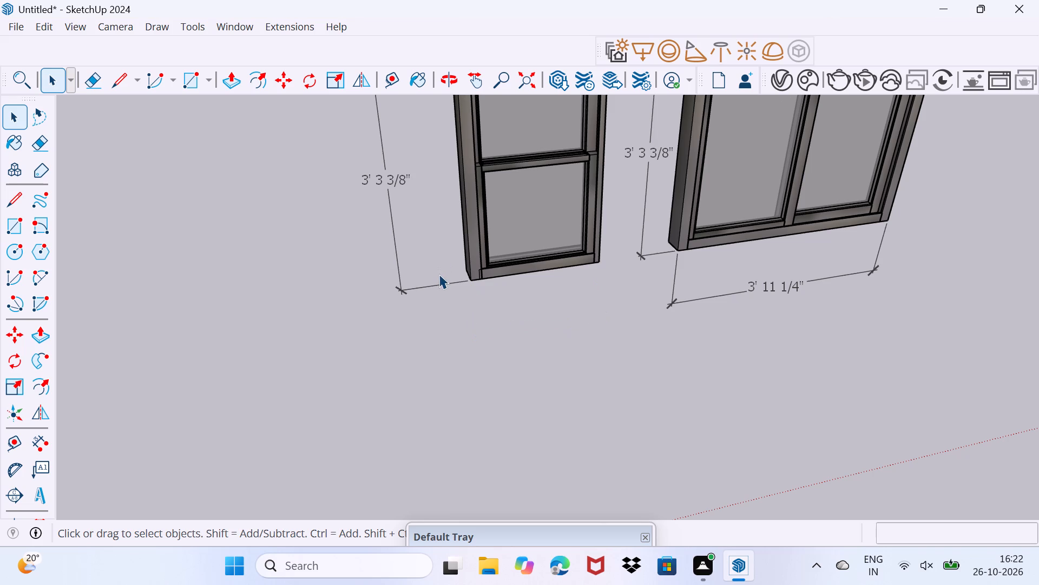
{"action": "left_click", "coordinate": [438, 287]}
{"action": "key", "text": "Delete"}
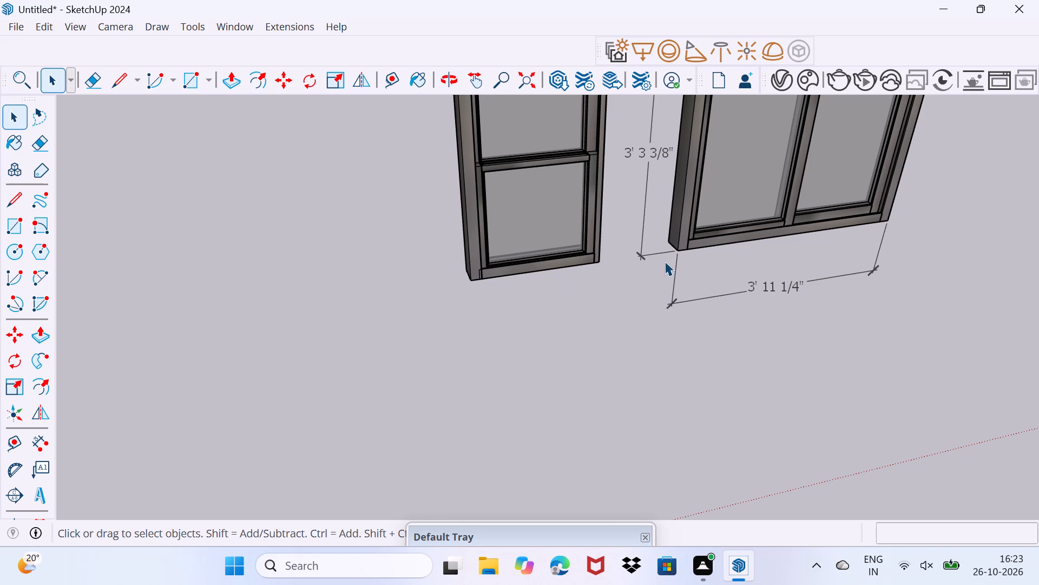
{"action": "left_click", "coordinate": [702, 301]}
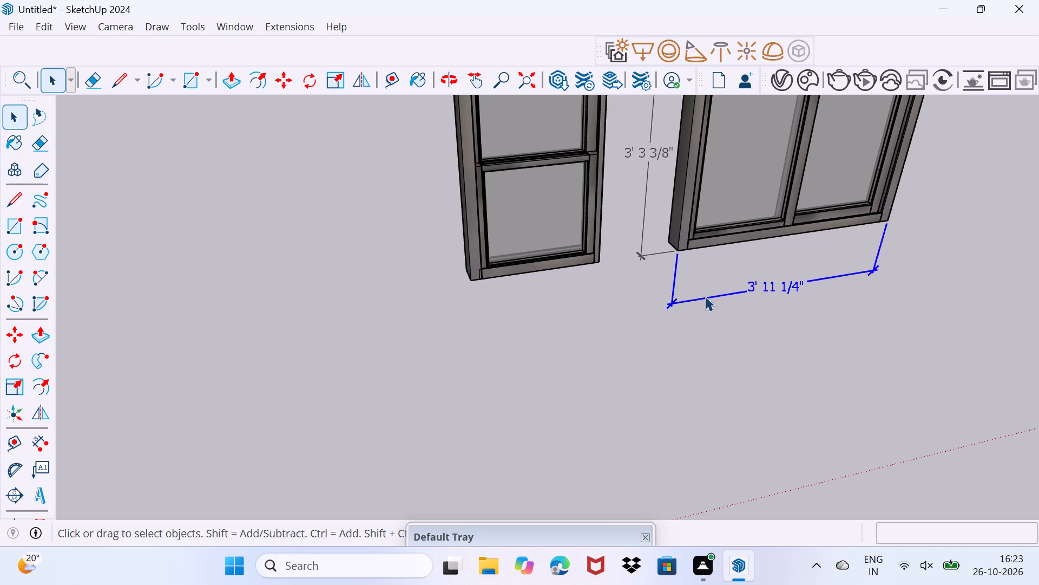
{"action": "key", "text": "Delete"}
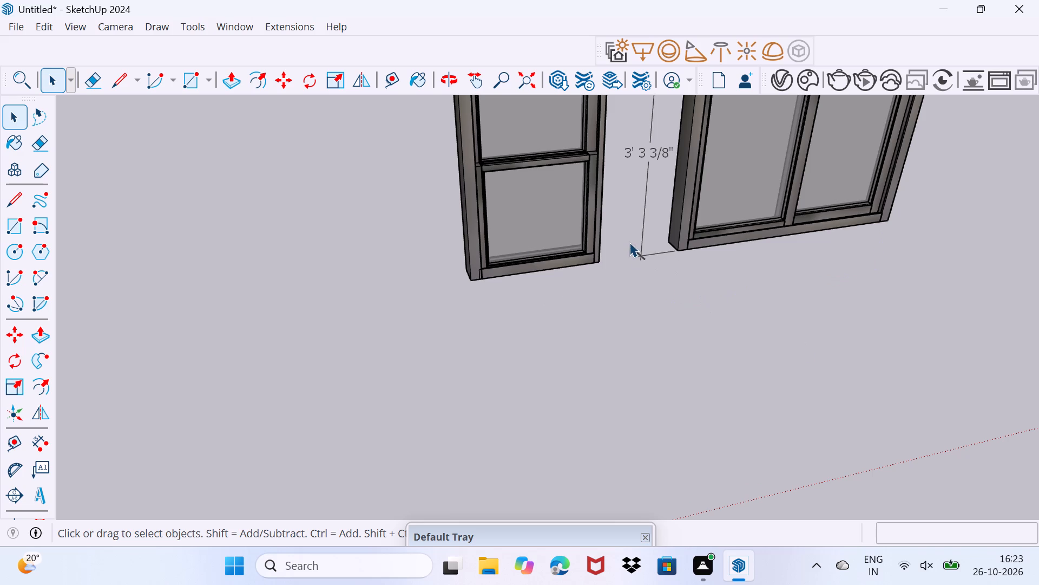
{"action": "left_click", "coordinate": [640, 247]}
{"action": "key", "text": "Delete"}
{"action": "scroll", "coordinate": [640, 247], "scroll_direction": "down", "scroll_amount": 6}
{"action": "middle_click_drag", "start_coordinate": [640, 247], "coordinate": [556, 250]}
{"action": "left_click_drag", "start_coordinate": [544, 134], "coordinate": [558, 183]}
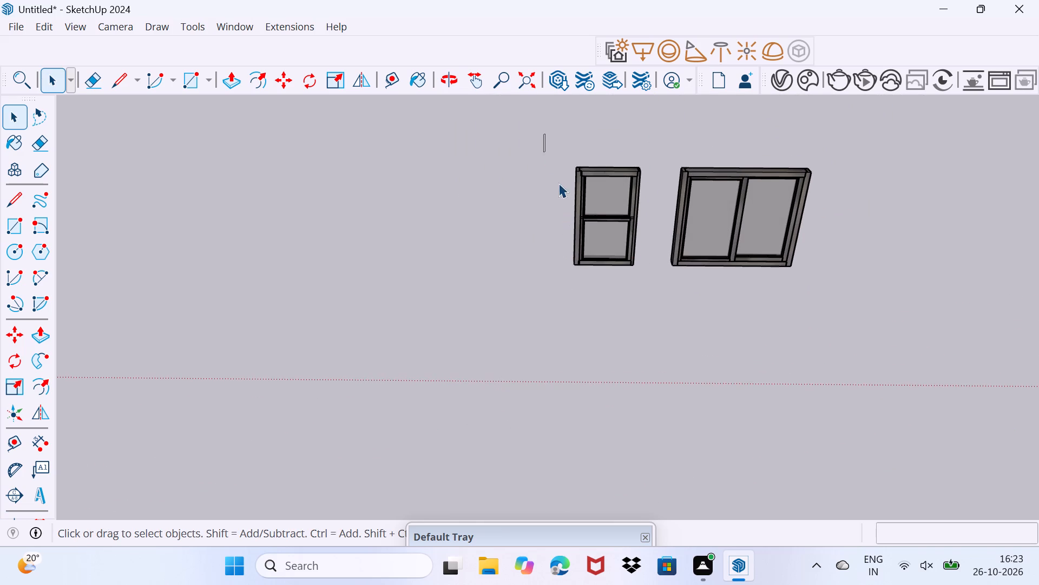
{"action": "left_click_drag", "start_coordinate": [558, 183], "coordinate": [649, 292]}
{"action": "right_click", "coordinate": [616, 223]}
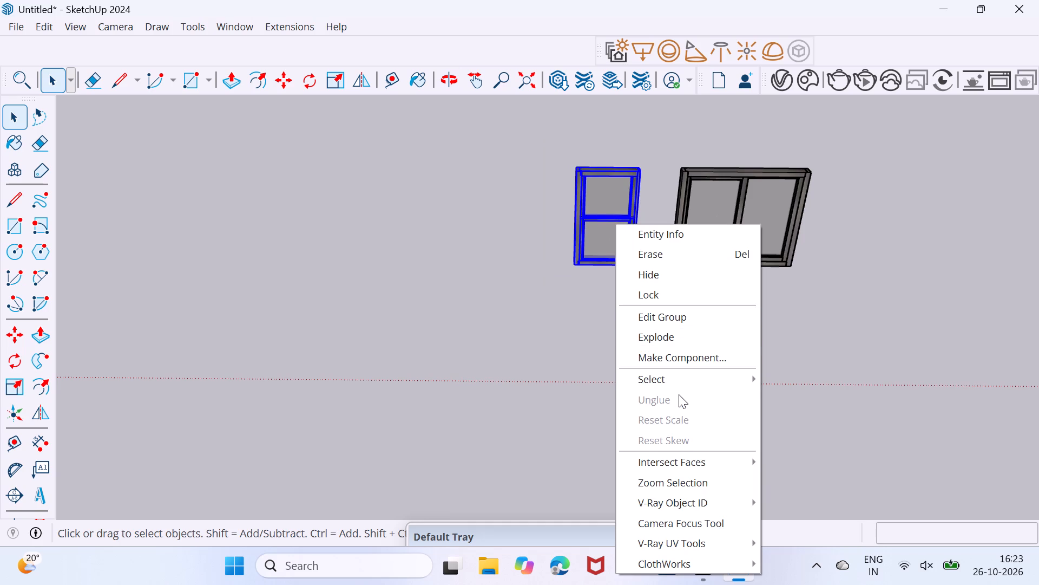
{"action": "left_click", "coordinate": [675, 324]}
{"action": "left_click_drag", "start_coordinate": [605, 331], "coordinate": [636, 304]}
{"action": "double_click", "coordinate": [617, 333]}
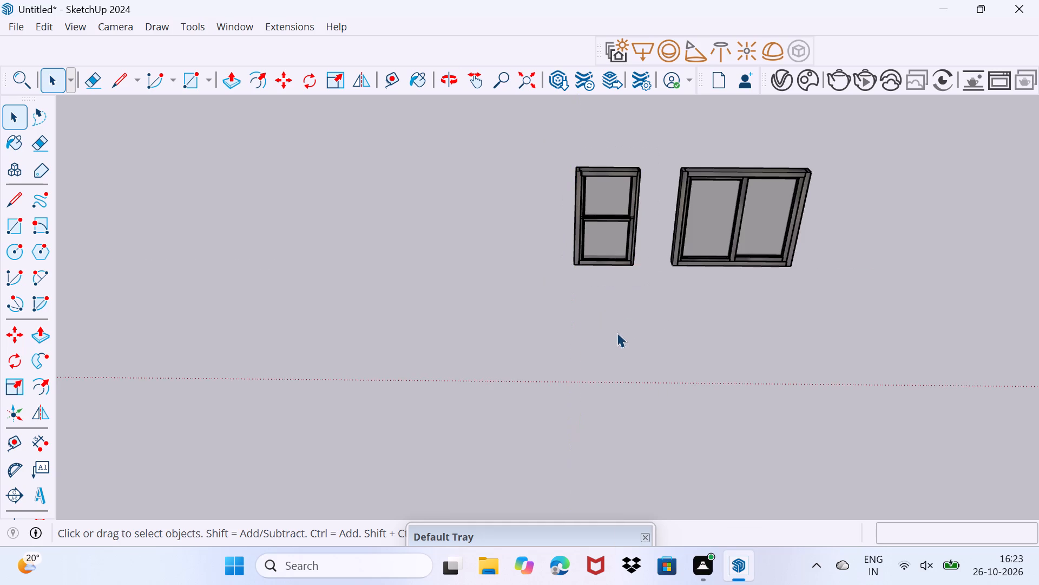
Move the narrow window from the open ground to the lower edge of the top recessed panel in the central block's left-hand column.
{"action": "left_click", "coordinate": [633, 239]}
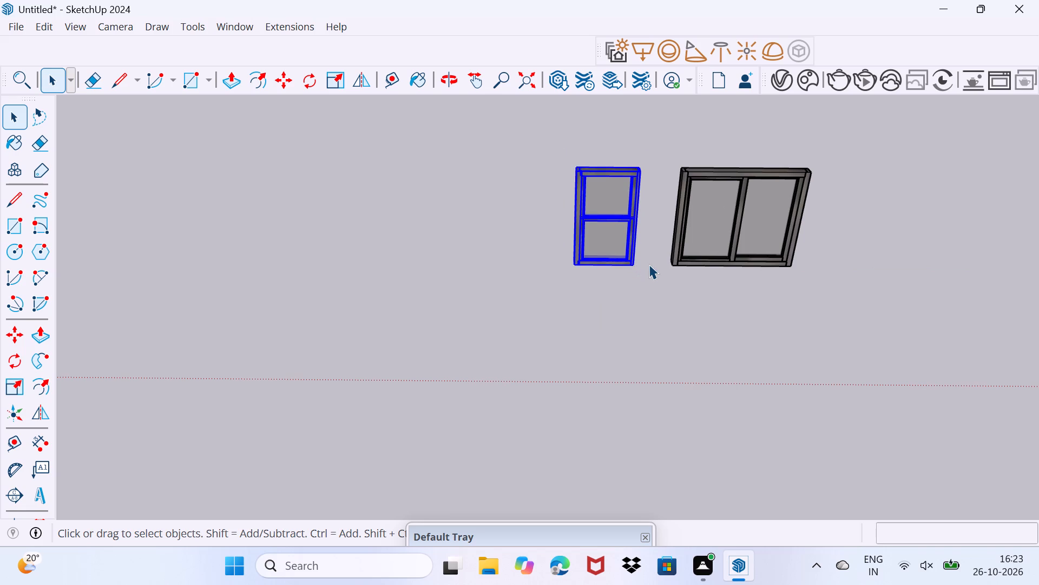
{"action": "key", "text": "m"}
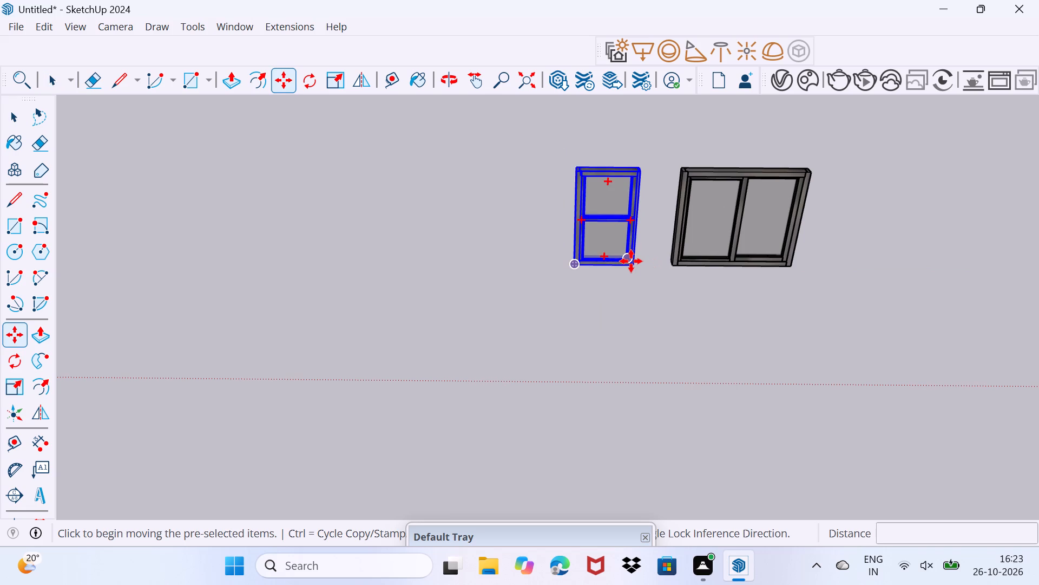
{"action": "left_click", "coordinate": [631, 261]}
{"action": "scroll", "coordinate": [706, 287], "scroll_direction": "down", "scroll_amount": 7}
{"action": "middle_click_drag", "start_coordinate": [801, 301], "coordinate": [597, 294], "text": "shift"}
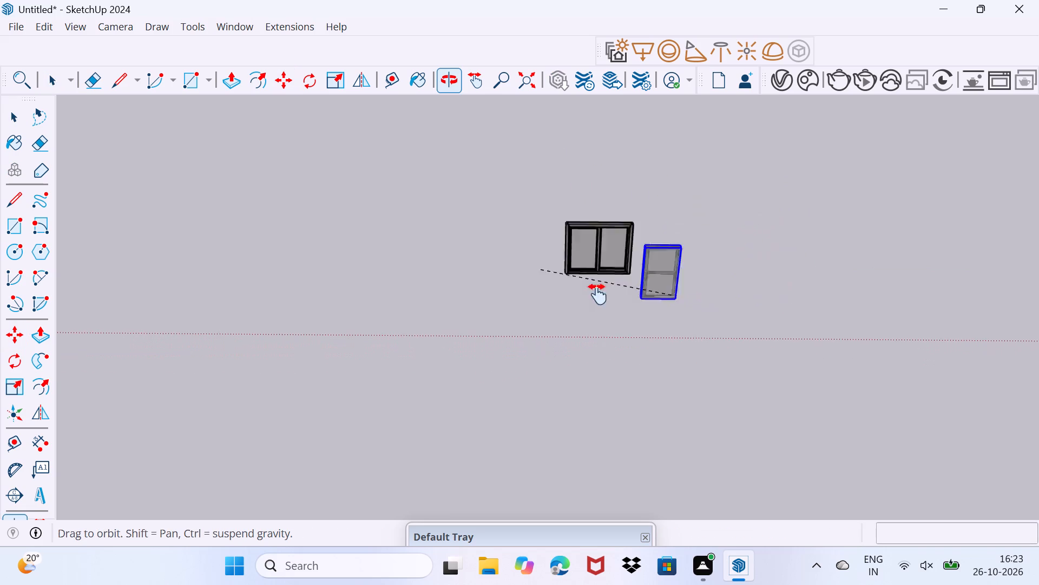
{"action": "middle_click_drag", "start_coordinate": [597, 294], "coordinate": [330, 308], "text": "shift"}
{"action": "scroll", "coordinate": [496, 267], "scroll_direction": "down", "scroll_amount": 9}
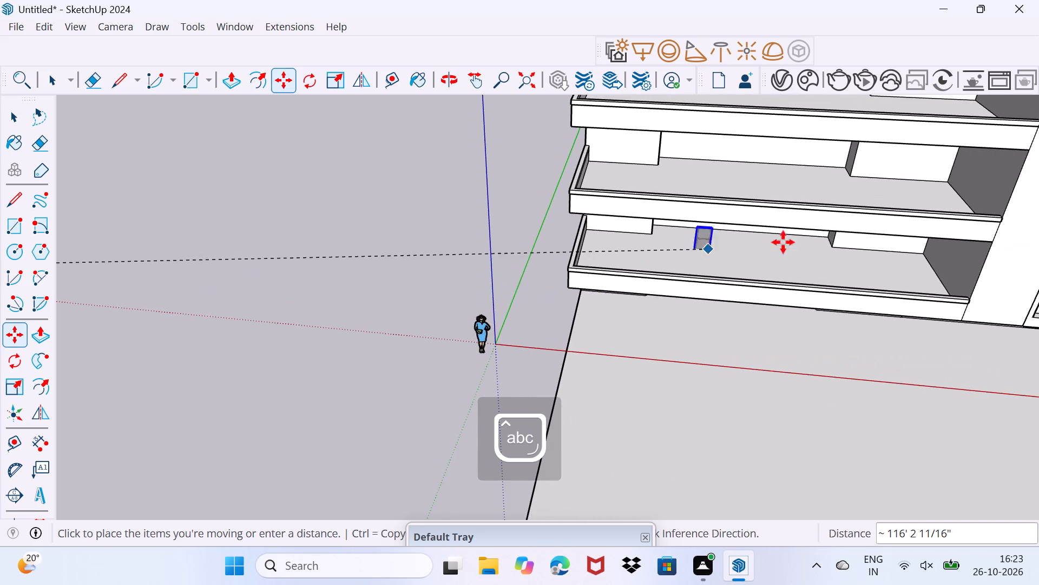
{"action": "middle_click_drag", "start_coordinate": [787, 242], "coordinate": [333, 342], "text": "shift"}
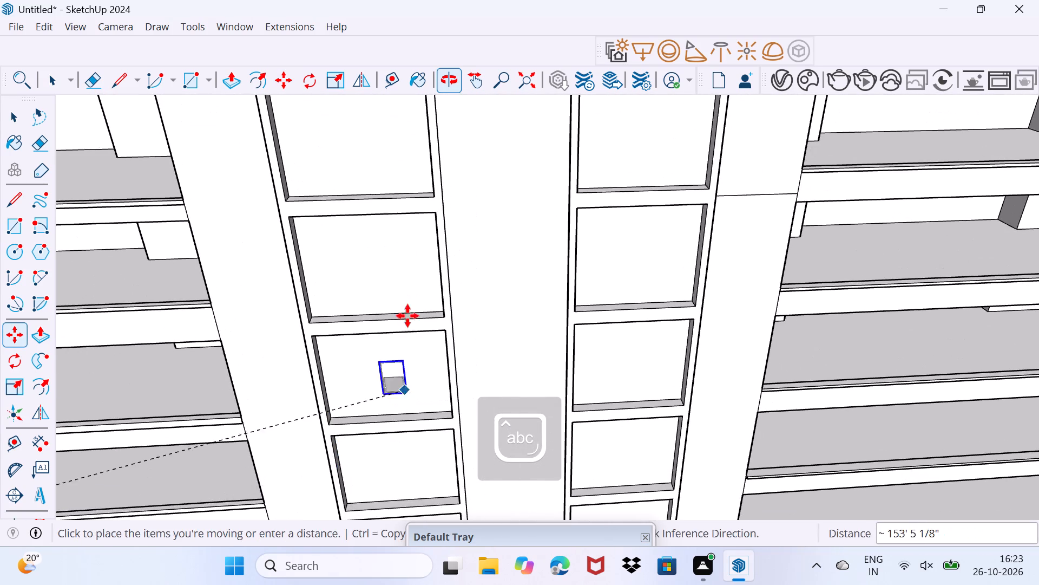
{"action": "middle_click_drag", "start_coordinate": [392, 196], "coordinate": [389, 317], "text": "shift"}
{"action": "middle_click_drag", "start_coordinate": [397, 237], "coordinate": [417, 348]}
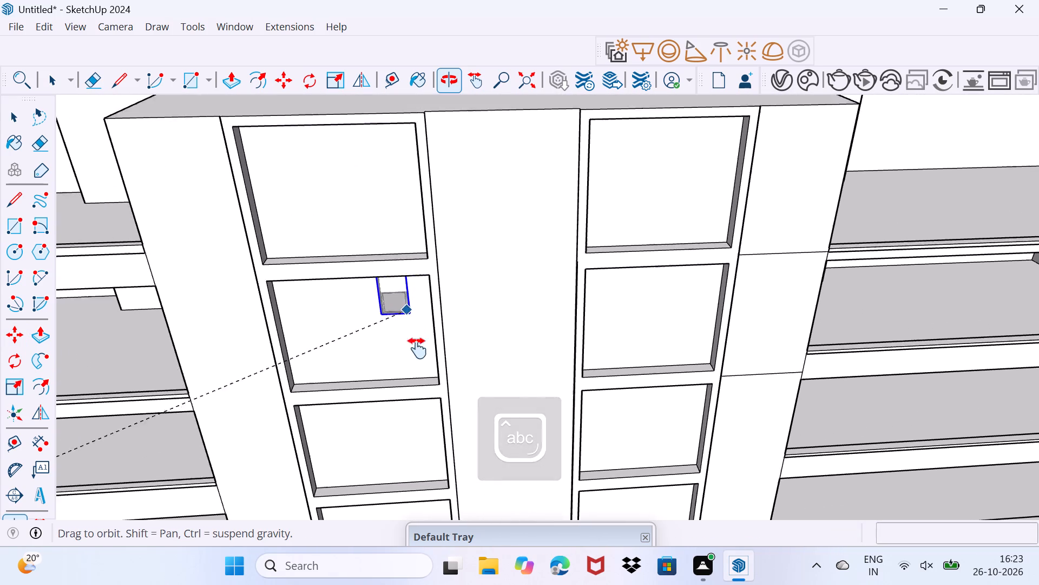
{"action": "middle_click_drag", "start_coordinate": [417, 348], "coordinate": [443, 361]}
{"action": "scroll", "coordinate": [462, 315], "scroll_direction": "up", "scroll_amount": 7}
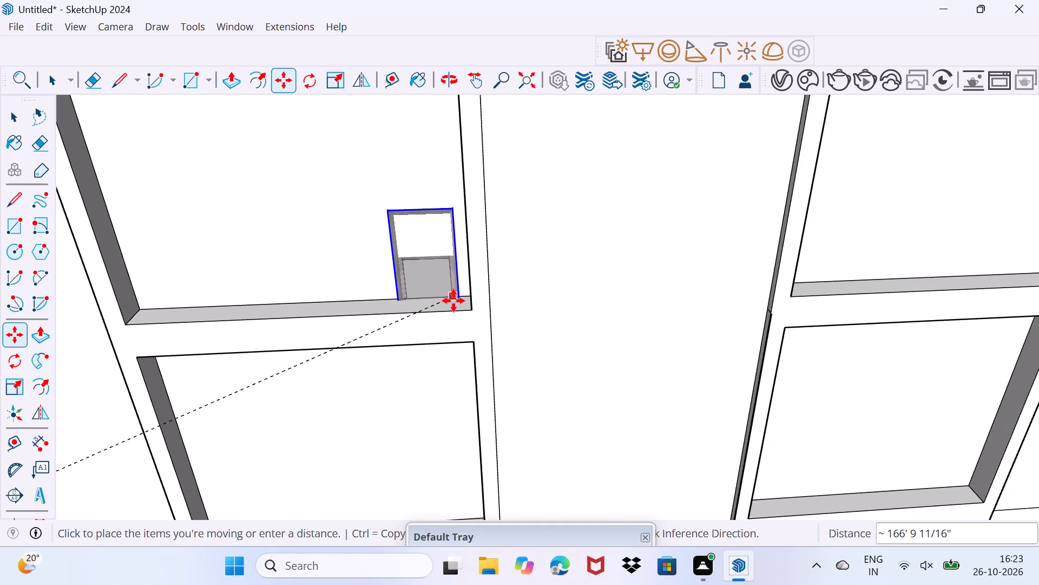
{"action": "left_click", "coordinate": [453, 305]}
Move the narrow window by its lower corner about 6 9/16" to snap onto the top recessed panel's lower right corner.
{"action": "scroll", "coordinate": [455, 311], "scroll_direction": "up", "scroll_amount": 7}
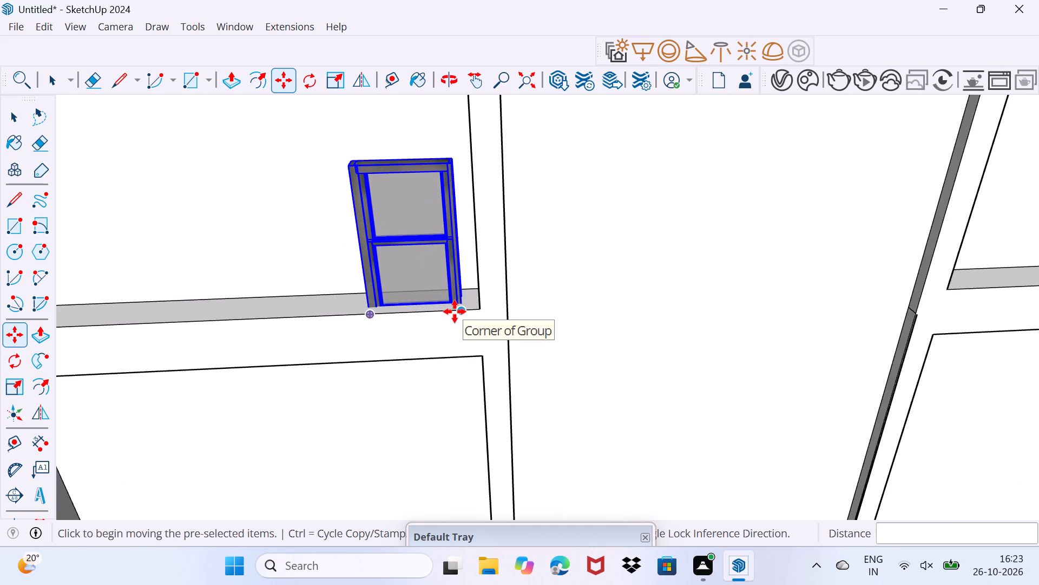
{"action": "scroll", "coordinate": [455, 311], "scroll_direction": "up", "scroll_amount": 2}
{"action": "left_click", "coordinate": [462, 311]}
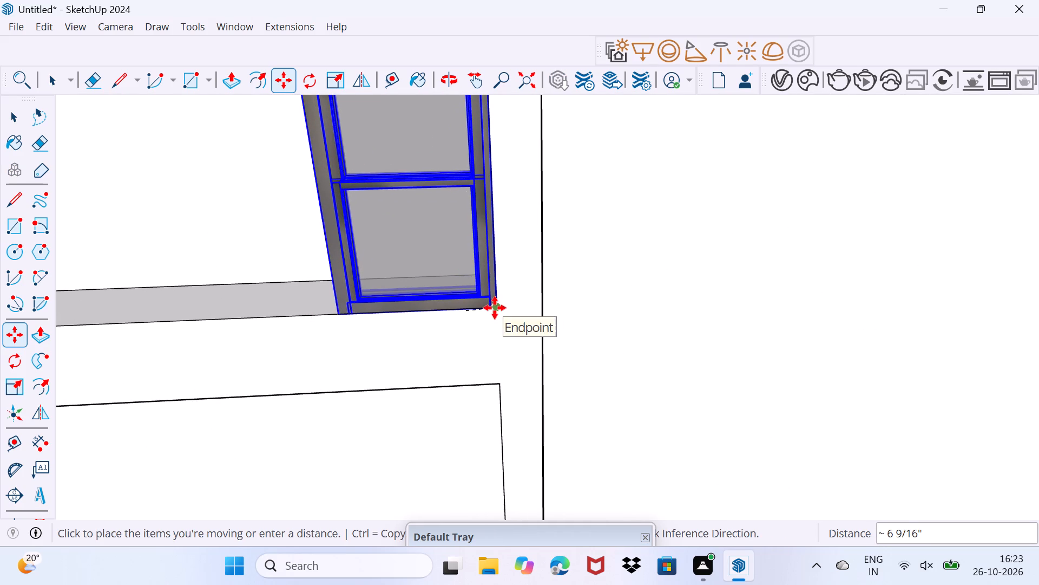
{"action": "left_click", "coordinate": [495, 308]}
Scale the narrow window along the red axis by about 5.35 to span the recessed panel's width.
{"action": "middle_click_drag", "start_coordinate": [425, 284], "coordinate": [650, 304]}
{"action": "key", "text": "s"}
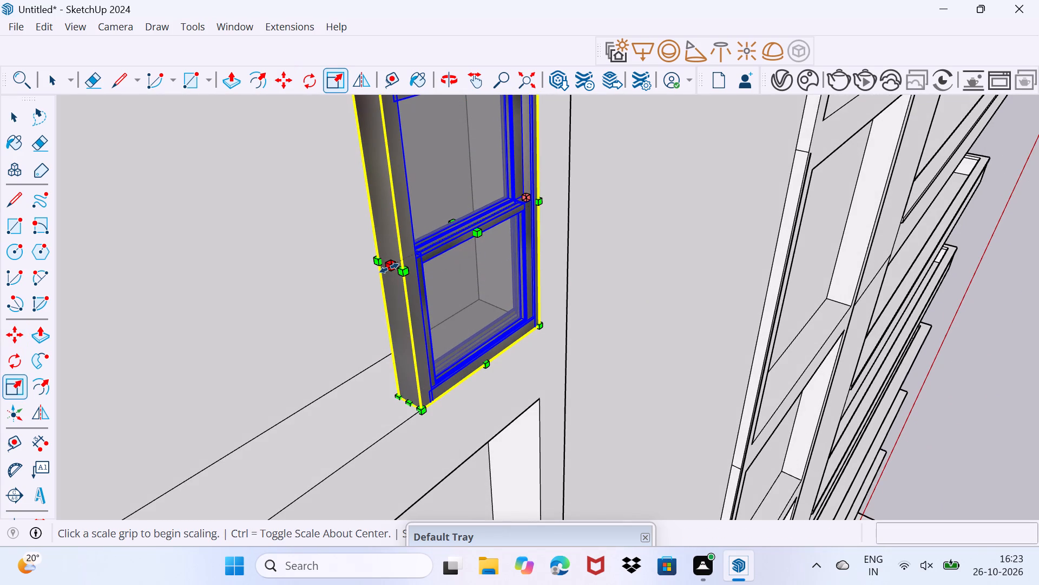
{"action": "left_click", "coordinate": [389, 268]}
{"action": "scroll", "coordinate": [340, 281], "scroll_direction": "down", "scroll_amount": 18}
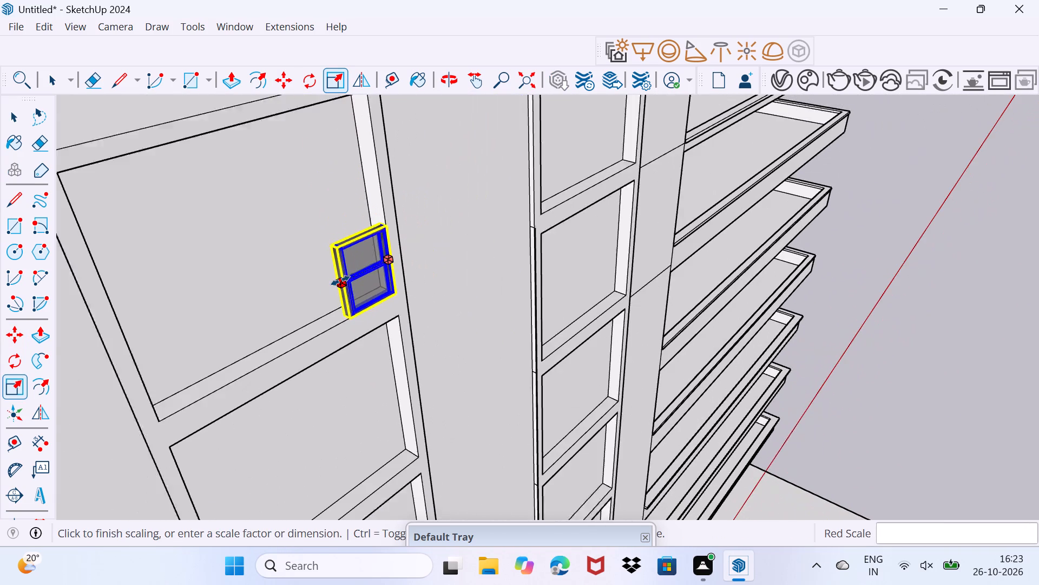
{"action": "left_click", "coordinate": [156, 347]}
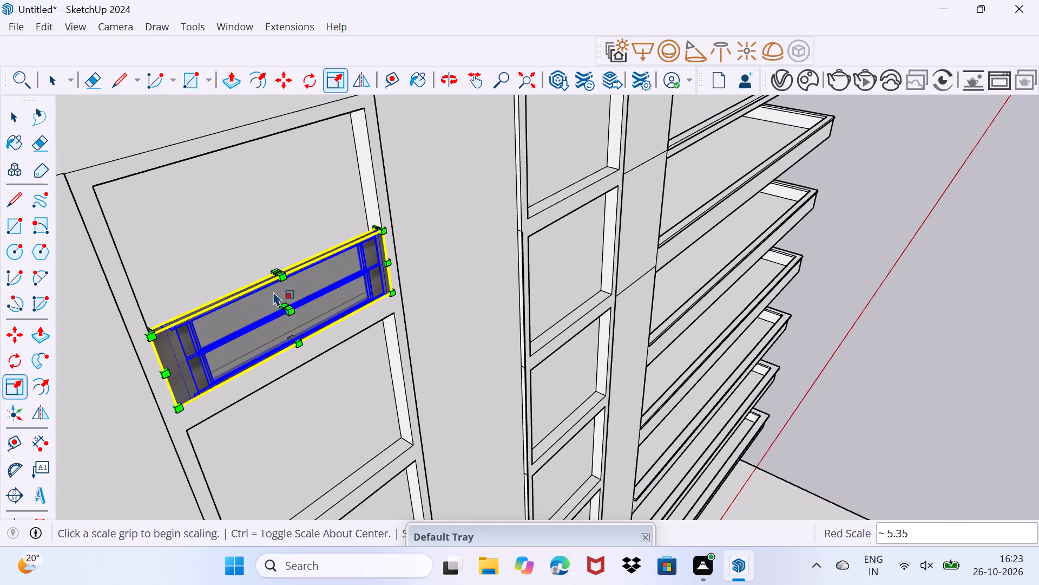
Scale the widened window along the blue axis by about 2.69 to fill the recessed panel's height.
{"action": "scroll", "coordinate": [282, 277], "scroll_direction": "up", "scroll_amount": 7}
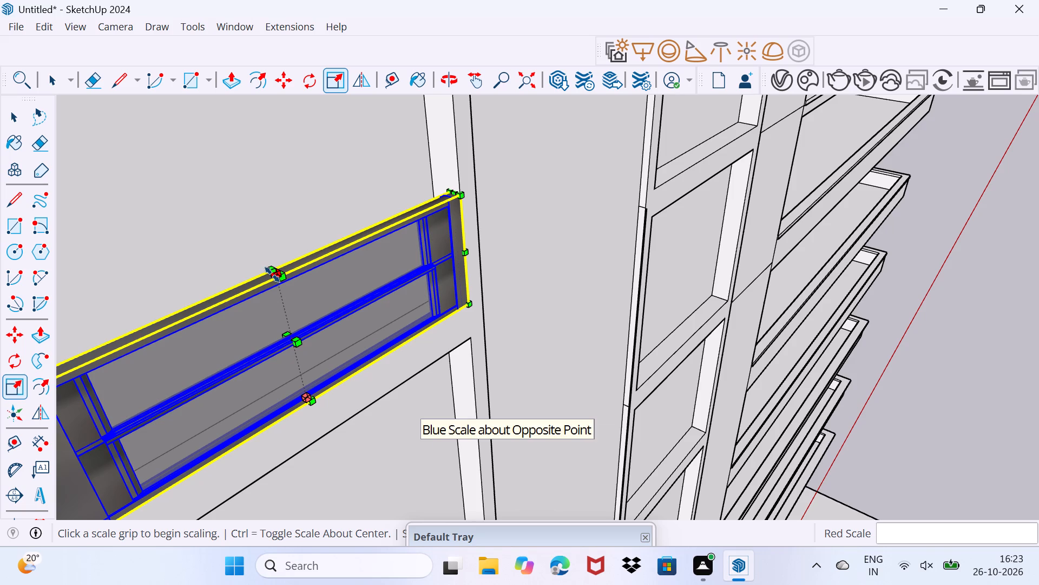
{"action": "left_click", "coordinate": [272, 275]}
{"action": "scroll", "coordinate": [262, 213], "scroll_direction": "down", "scroll_amount": 9}
{"action": "middle_click_drag", "start_coordinate": [262, 213], "coordinate": [293, 286]}
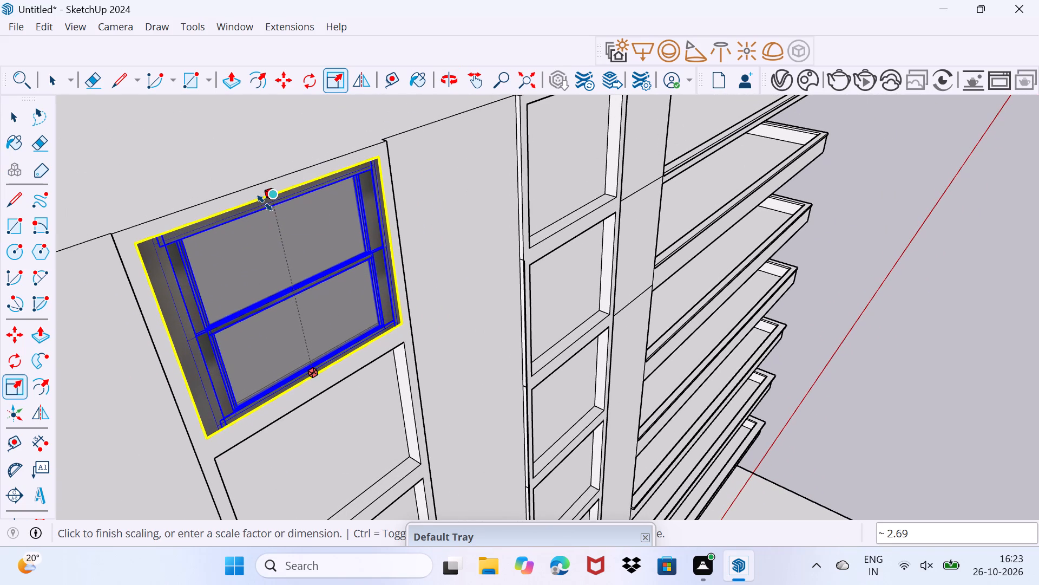
{"action": "left_click", "coordinate": [265, 203]}
{"action": "middle_click_drag", "start_coordinate": [338, 306], "coordinate": [223, 302]}
{"action": "left_click_drag", "start_coordinate": [244, 296], "coordinate": [251, 276]}
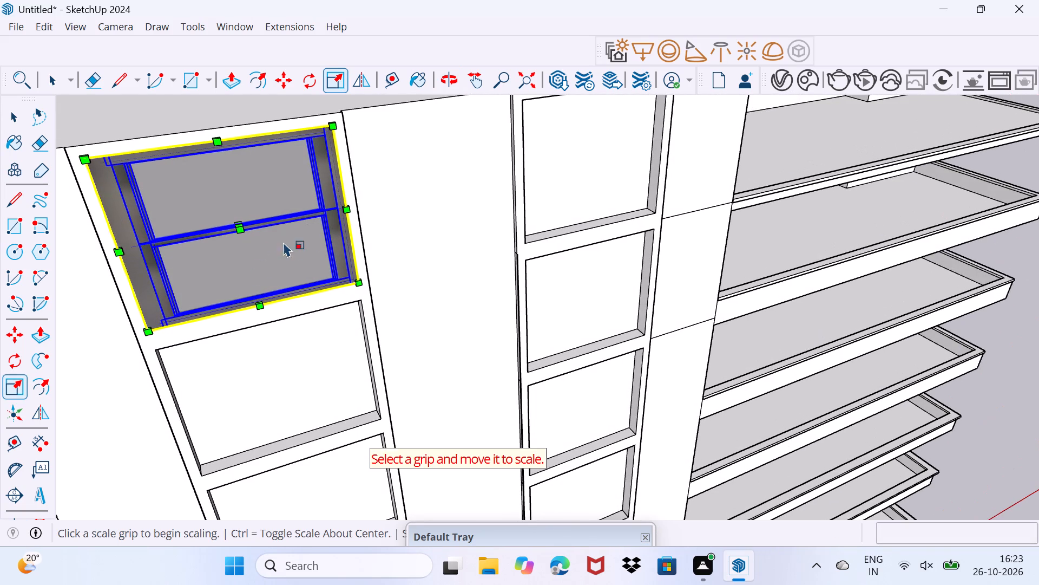
{"action": "key", "text": "space"}
{"action": "left_click_drag", "start_coordinate": [295, 295], "coordinate": [326, 246]}
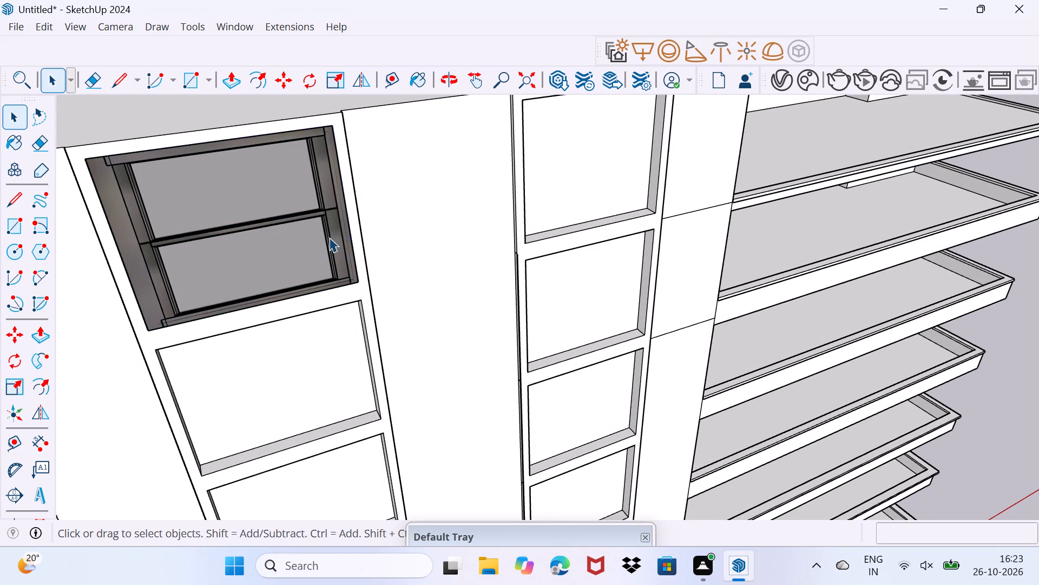
Copy the fitted window 10' straight down into the second recessed panel of the same column.
{"action": "scroll", "coordinate": [331, 289], "scroll_direction": "up", "scroll_amount": 3}
{"action": "left_click", "coordinate": [339, 282]}
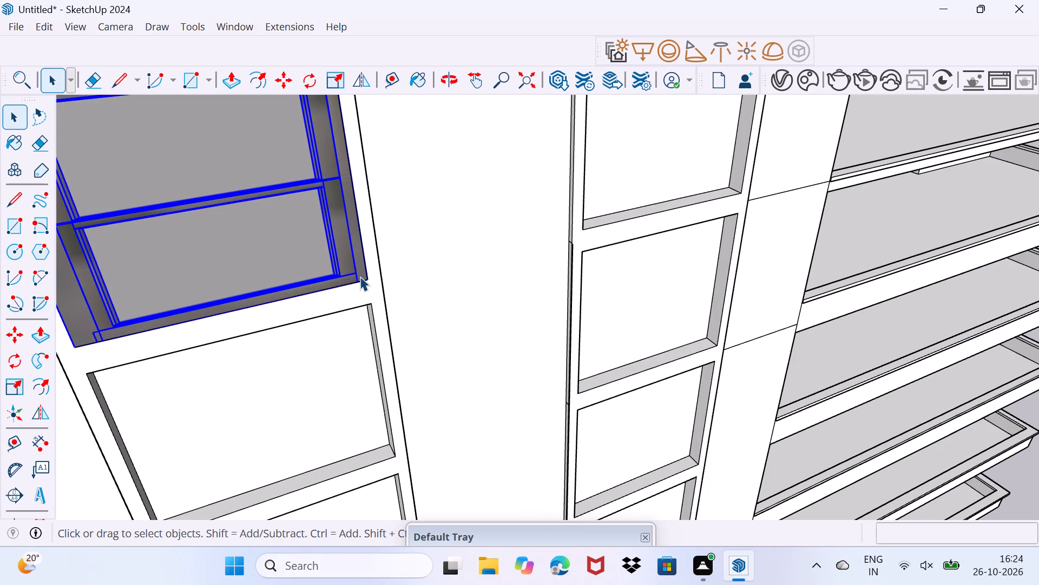
{"action": "key", "text": "m"}
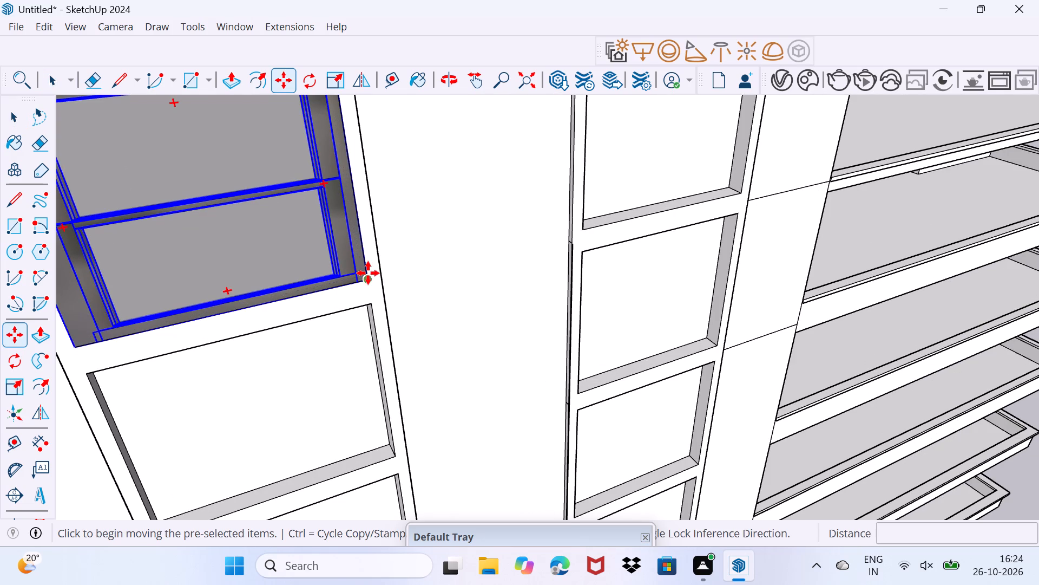
{"action": "left_click", "coordinate": [368, 273]}
{"action": "scroll", "coordinate": [399, 425], "scroll_direction": "down", "scroll_amount": 1}
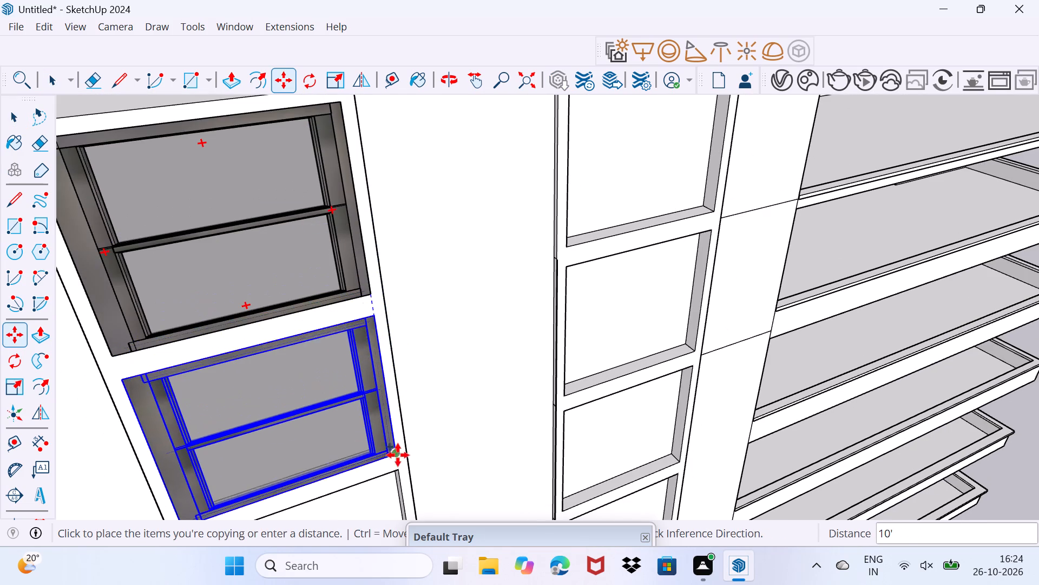
{"action": "left_click", "coordinate": [400, 454]}
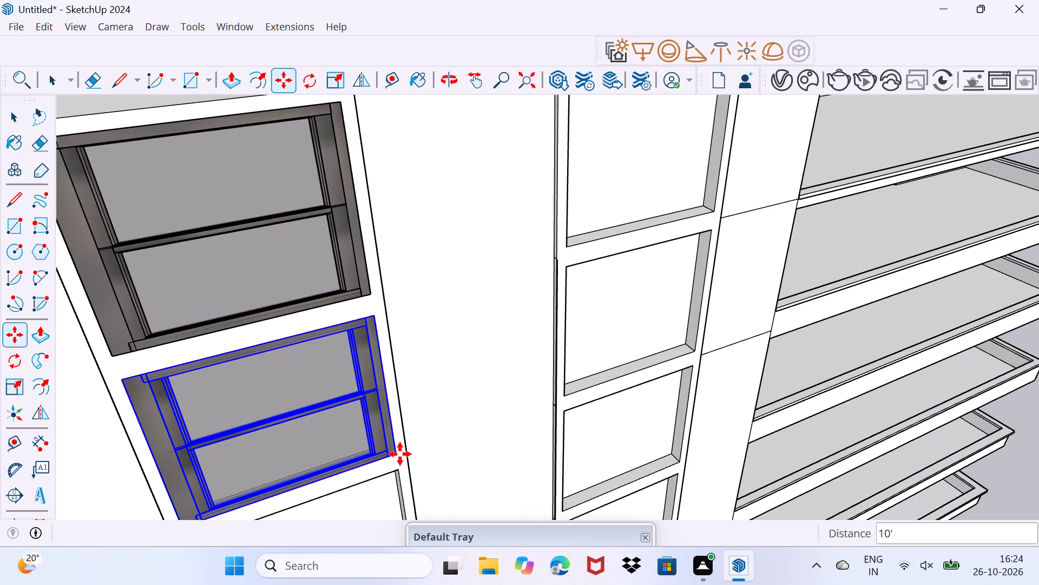
Copy the window successively down into the five remaining recessed panels of the left-hand column, snapping each about 10' below the previous one.
{"action": "left_click", "coordinate": [400, 454]}
{"action": "middle_click_drag", "start_coordinate": [407, 486], "coordinate": [350, 261], "text": "shift"}
{"action": "scroll", "coordinate": [354, 277], "scroll_direction": "down", "scroll_amount": 1, "text": "shift"}
{"action": "left_click", "coordinate": [364, 357]}
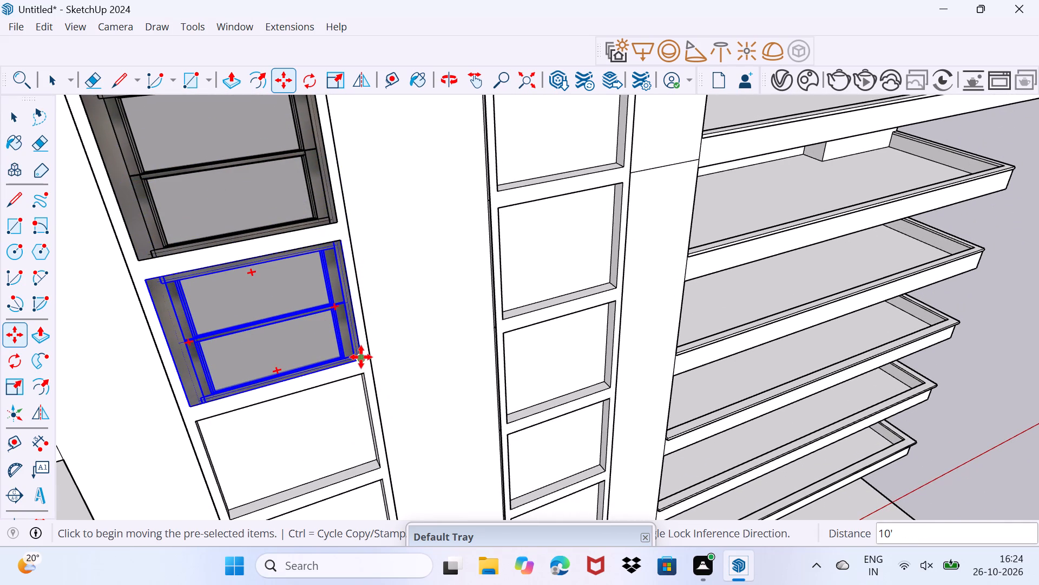
{"action": "left_click", "coordinate": [361, 357]}
{"action": "left_click", "coordinate": [381, 468]}
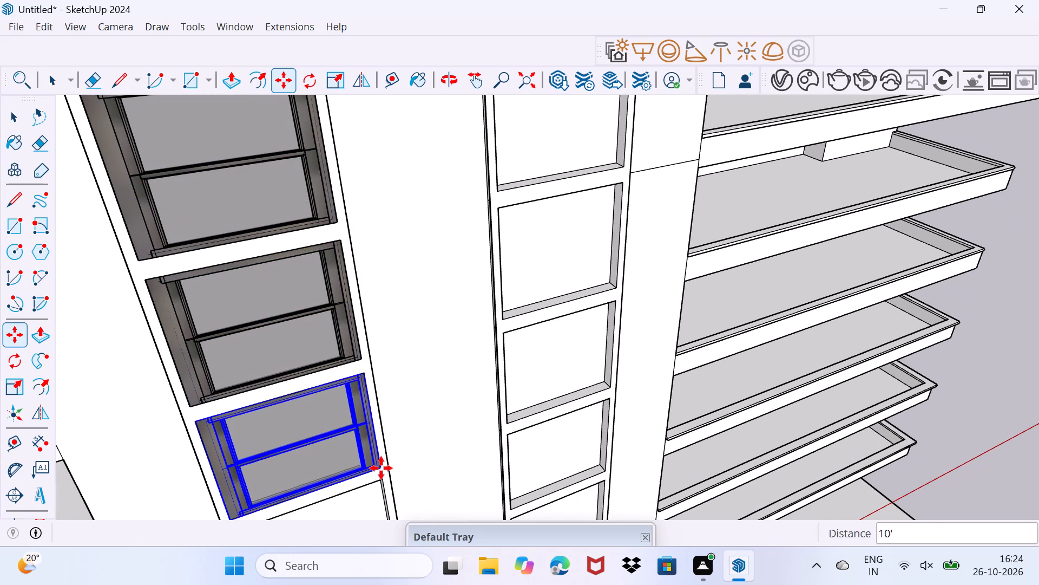
{"action": "left_click", "coordinate": [381, 468]}
{"action": "middle_click_drag", "start_coordinate": [399, 490], "coordinate": [339, 254], "text": "shift"}
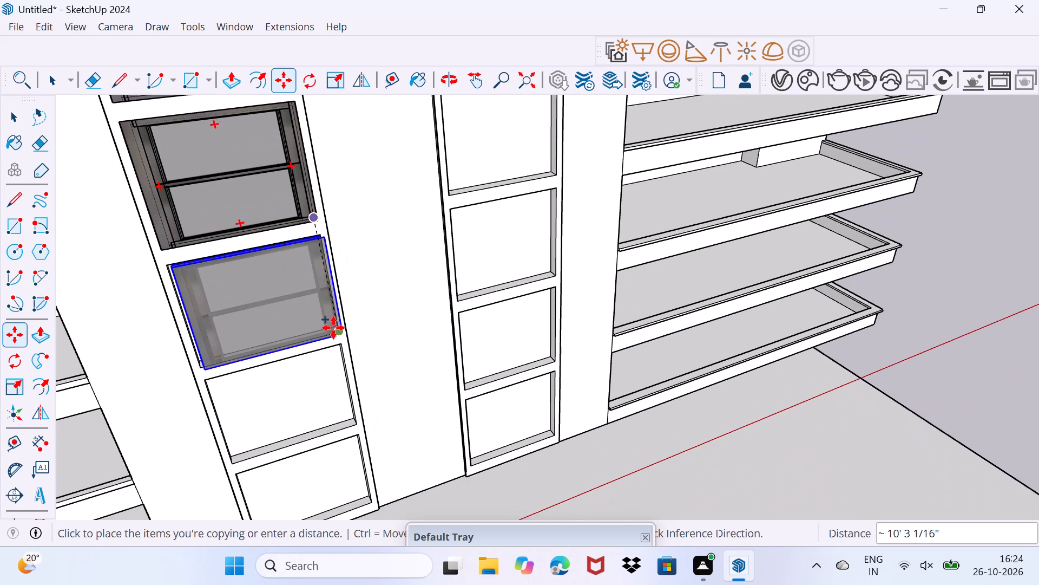
{"action": "left_click", "coordinate": [334, 328]}
{"action": "left_click", "coordinate": [342, 335]}
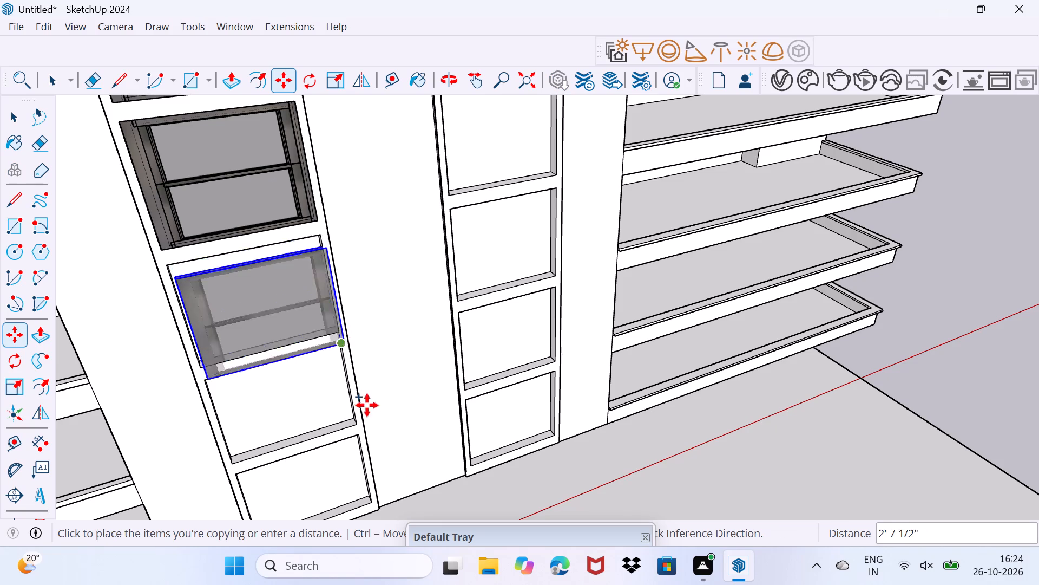
{"action": "left_click", "coordinate": [358, 426]}
{"action": "left_click", "coordinate": [358, 429]}
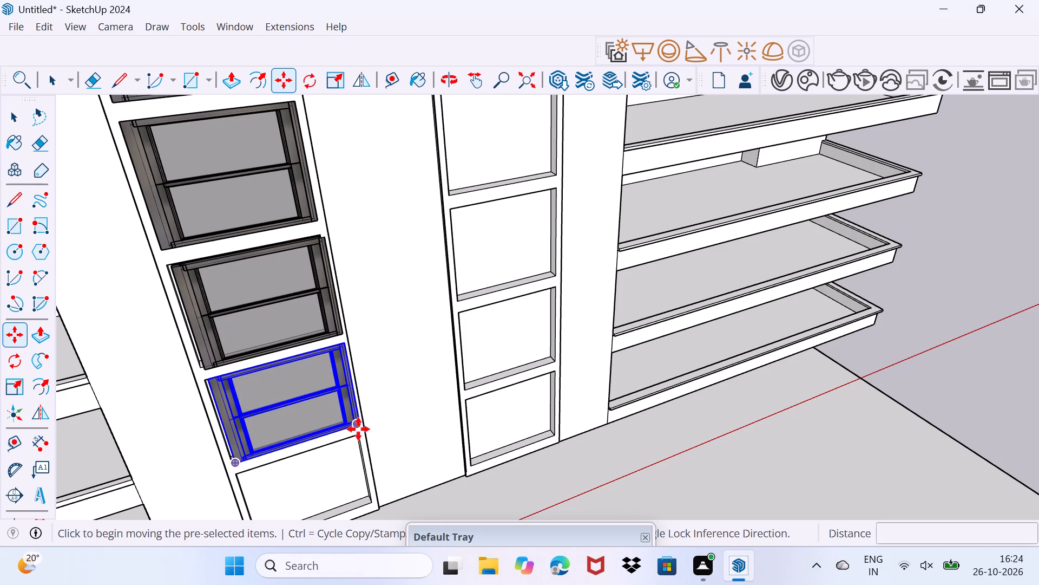
{"action": "left_click", "coordinate": [371, 504]}
{"action": "key", "text": "space"}
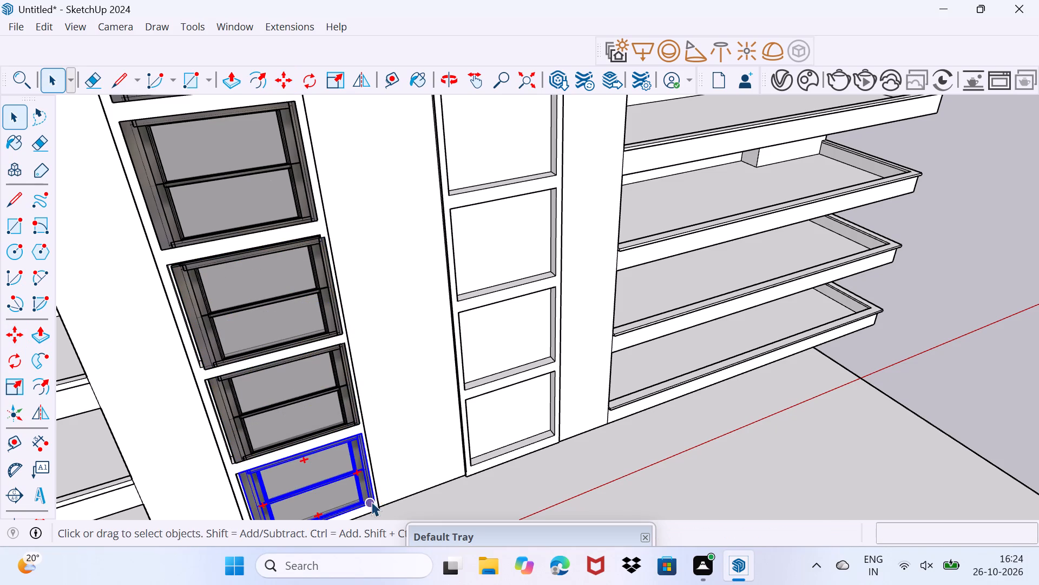
Examine the filled window column and the whole building facade from the front.
{"action": "left_click_drag", "start_coordinate": [389, 486], "coordinate": [406, 422]}
{"action": "scroll", "coordinate": [391, 401], "scroll_direction": "down", "scroll_amount": 6}
{"action": "middle_click_drag", "start_coordinate": [389, 433], "coordinate": [328, 371]}
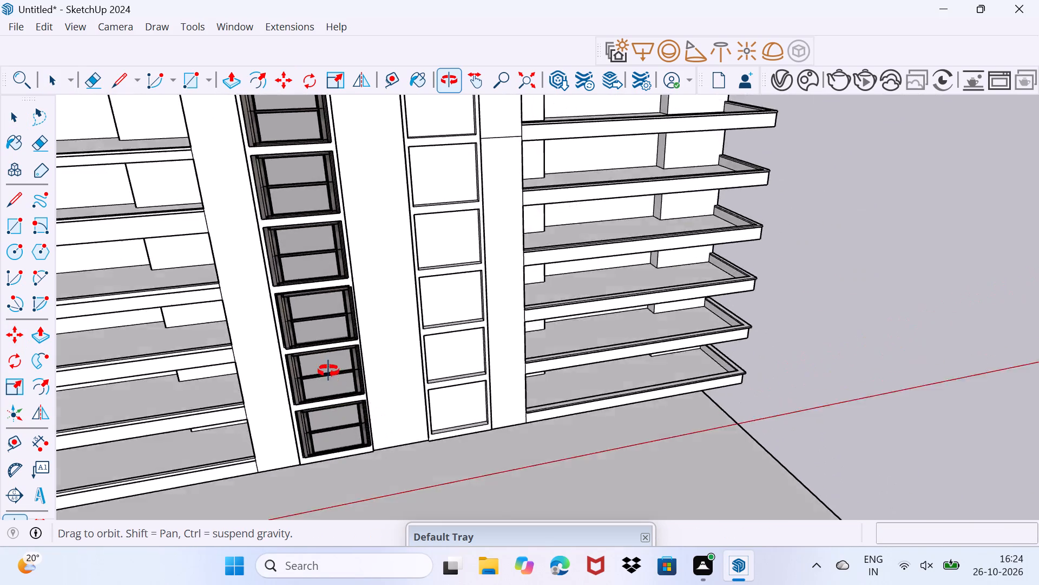
{"action": "middle_click_drag", "start_coordinate": [328, 371], "coordinate": [312, 298]}
{"action": "scroll", "coordinate": [312, 298], "scroll_direction": "down", "scroll_amount": 4}
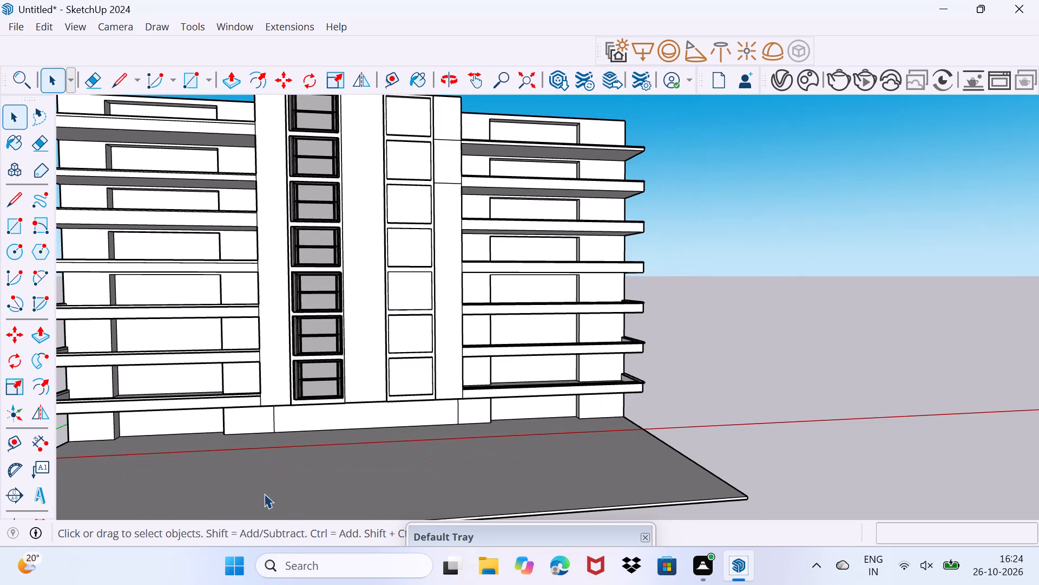
{"action": "scroll", "coordinate": [280, 90], "scroll_direction": "down", "scroll_amount": 3}
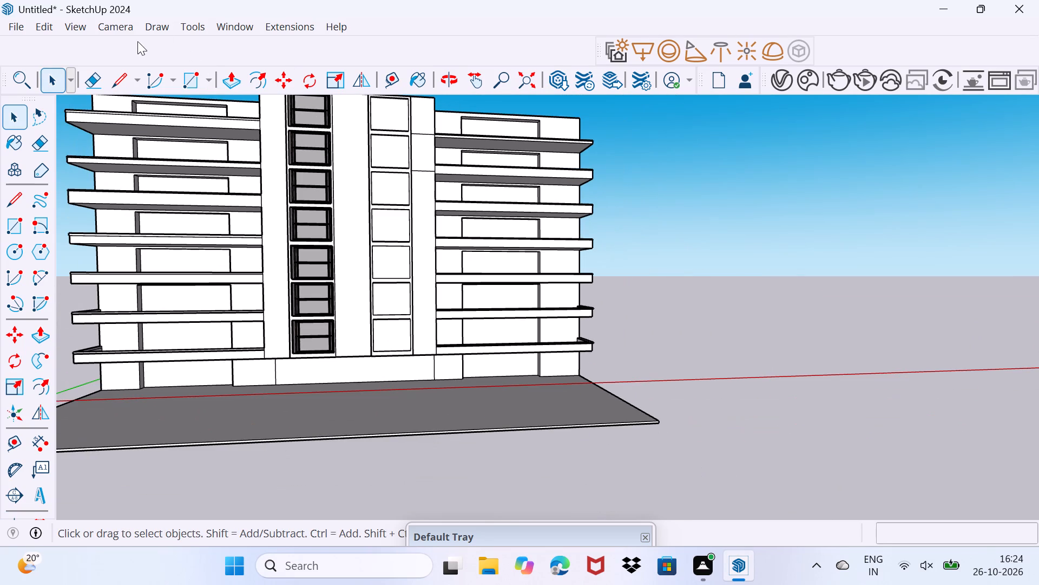
Open 3D Warehouse and look through the WINDOW model results for another window suited to the facade.
{"action": "left_click", "coordinate": [225, 26]}
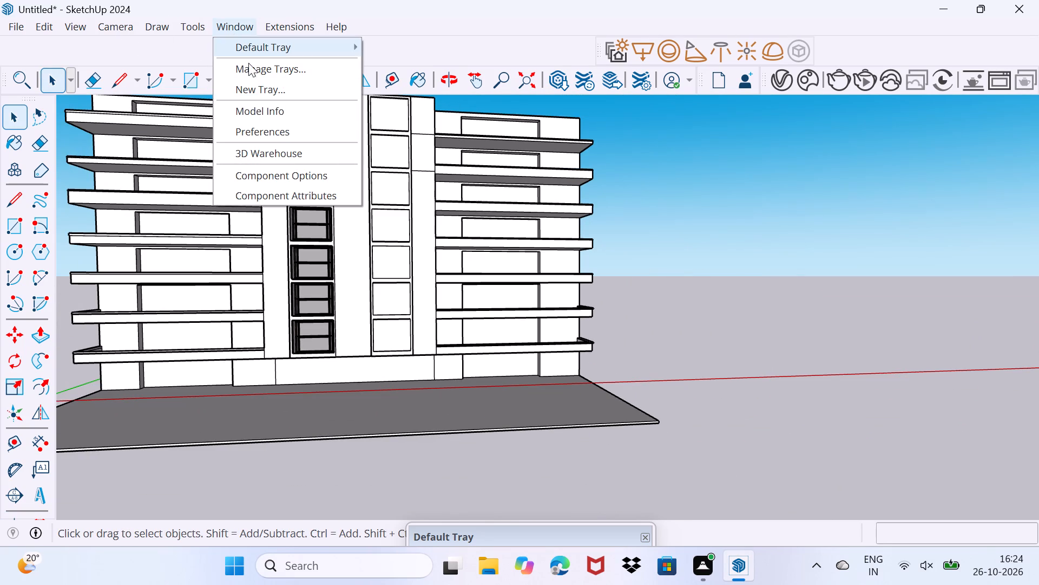
{"action": "left_click", "coordinate": [279, 152]}
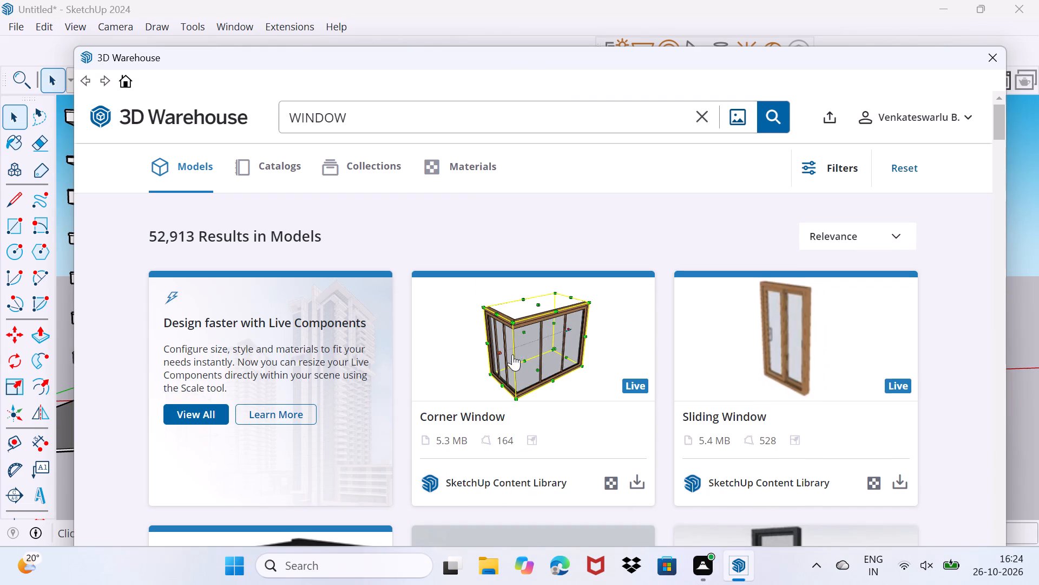
{"action": "scroll", "coordinate": [514, 355], "scroll_direction": "down", "scroll_amount": 6}
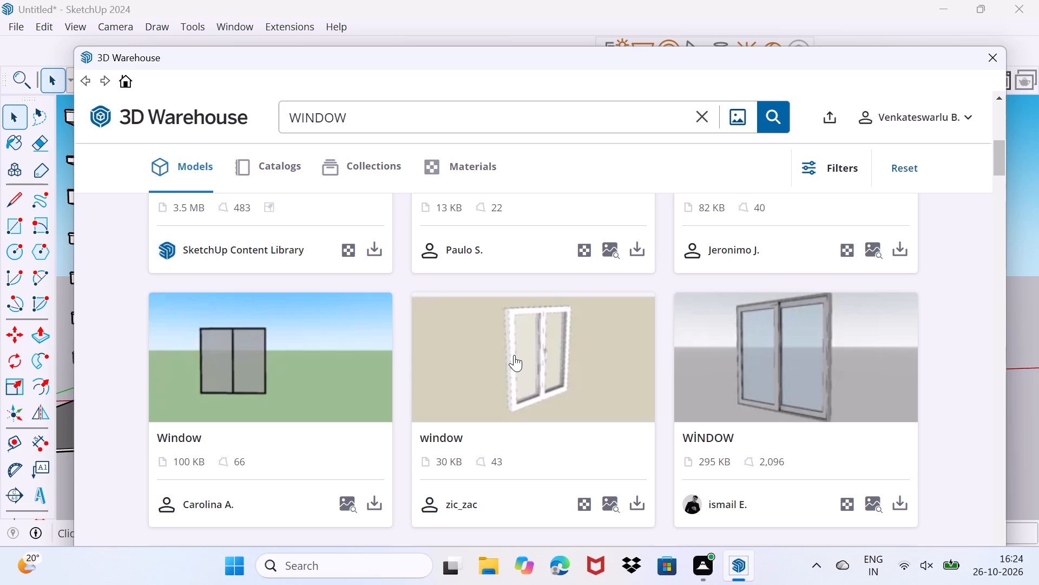
{"action": "scroll", "coordinate": [514, 355], "scroll_direction": "down", "scroll_amount": 9}
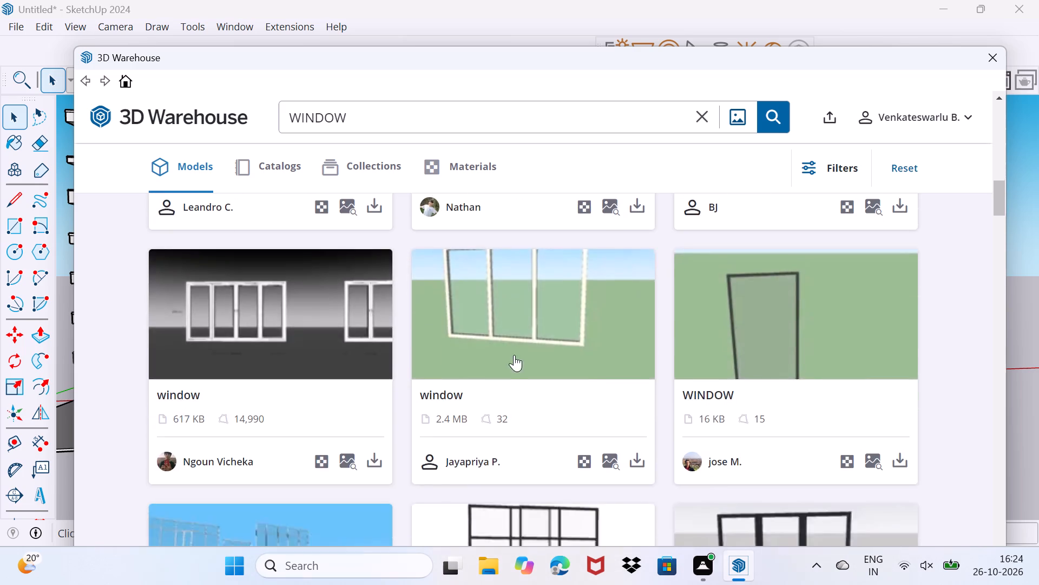
{"action": "scroll", "coordinate": [514, 355], "scroll_direction": "down", "scroll_amount": 5}
{"action": "scroll", "coordinate": [514, 355], "scroll_direction": "up", "scroll_amount": 2}
{"action": "scroll", "coordinate": [514, 355], "scroll_direction": "down", "scroll_amount": 3}
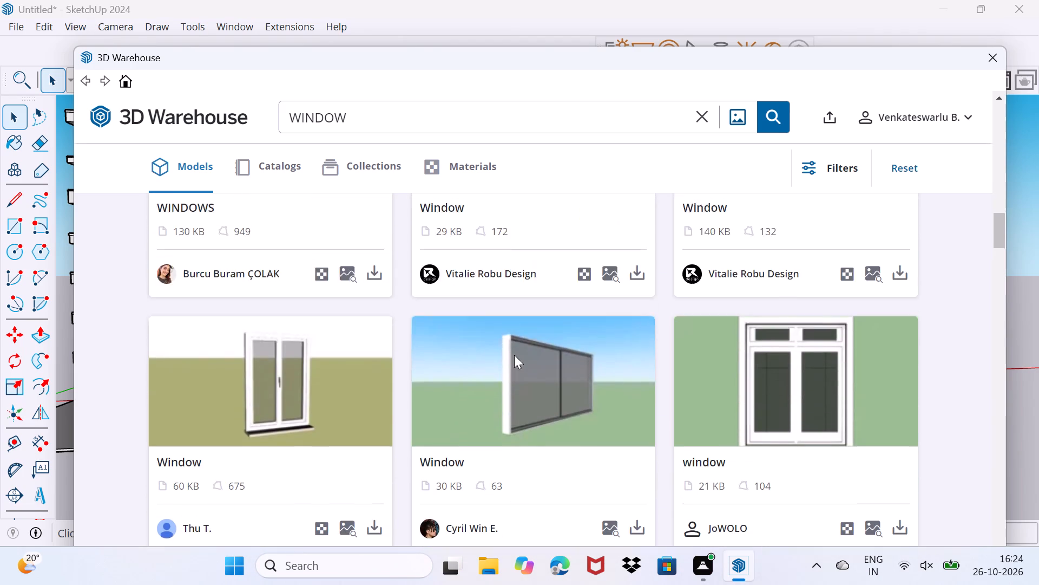
{"action": "scroll", "coordinate": [514, 355], "scroll_direction": "down", "scroll_amount": 15}
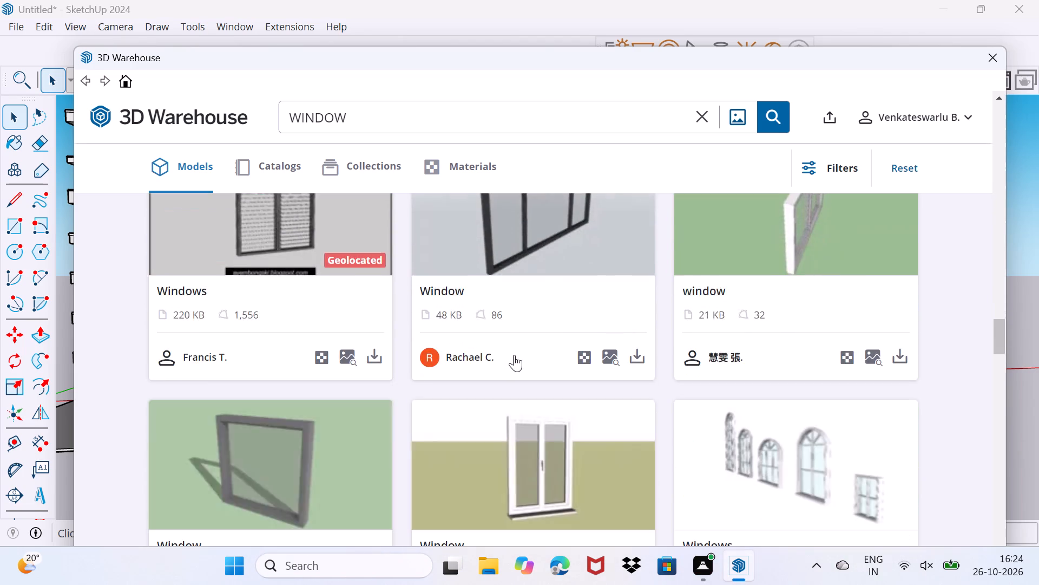
{"action": "scroll", "coordinate": [514, 355], "scroll_direction": "down", "scroll_amount": 11}
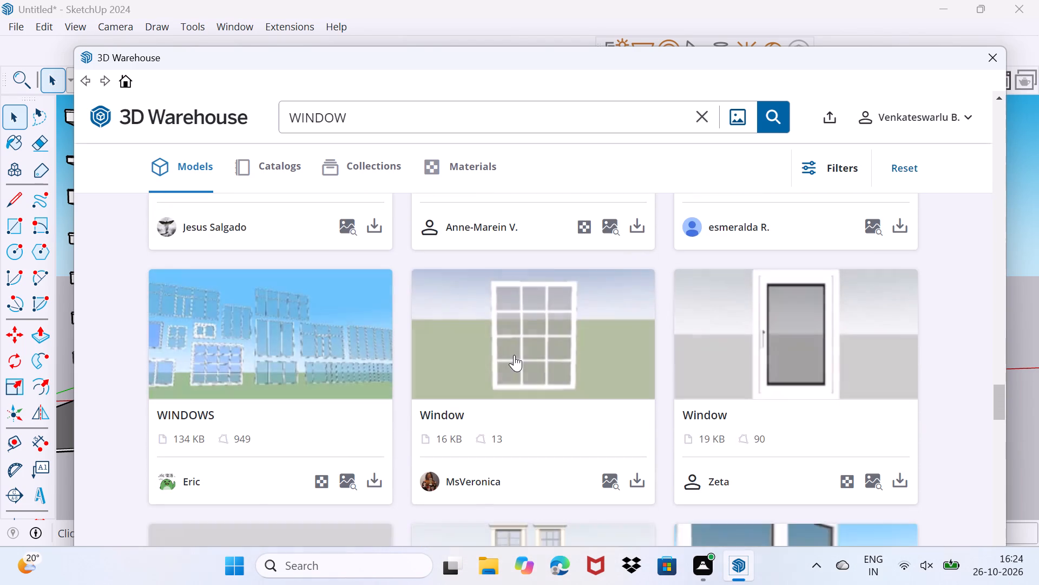
{"action": "scroll", "coordinate": [514, 355], "scroll_direction": "down", "scroll_amount": 8}
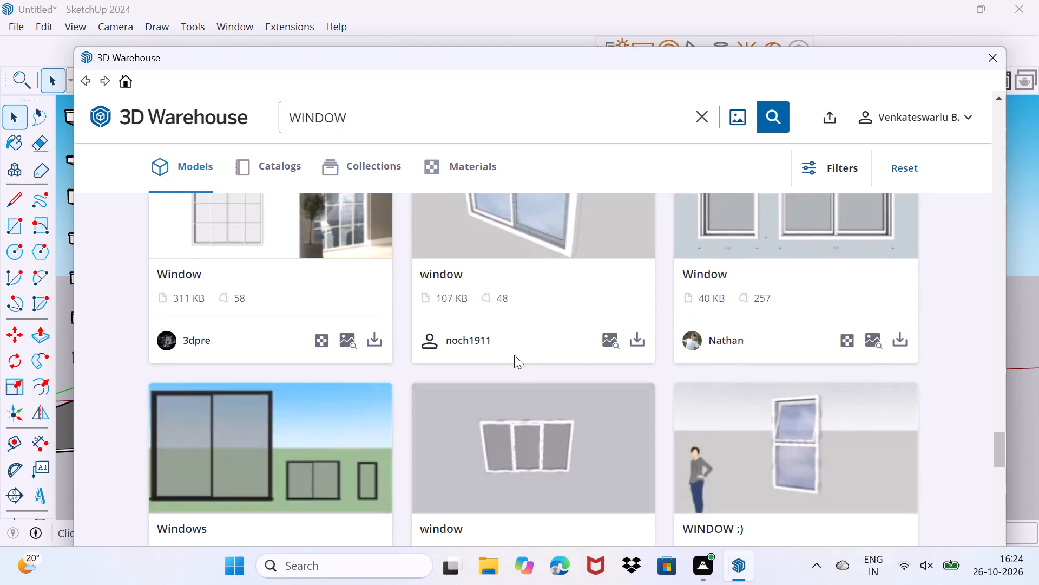
{"action": "scroll", "coordinate": [514, 355], "scroll_direction": "down", "scroll_amount": 11}
{"action": "scroll", "coordinate": [514, 355], "scroll_direction": "up", "scroll_amount": 4}
{"action": "scroll", "coordinate": [514, 355], "scroll_direction": "down", "scroll_amount": 7}
{"action": "scroll", "coordinate": [514, 355], "scroll_direction": "up", "scroll_amount": 2}
{"action": "scroll", "coordinate": [514, 355], "scroll_direction": "down", "scroll_amount": 7}
{"action": "scroll", "coordinate": [514, 355], "scroll_direction": "up", "scroll_amount": 6}
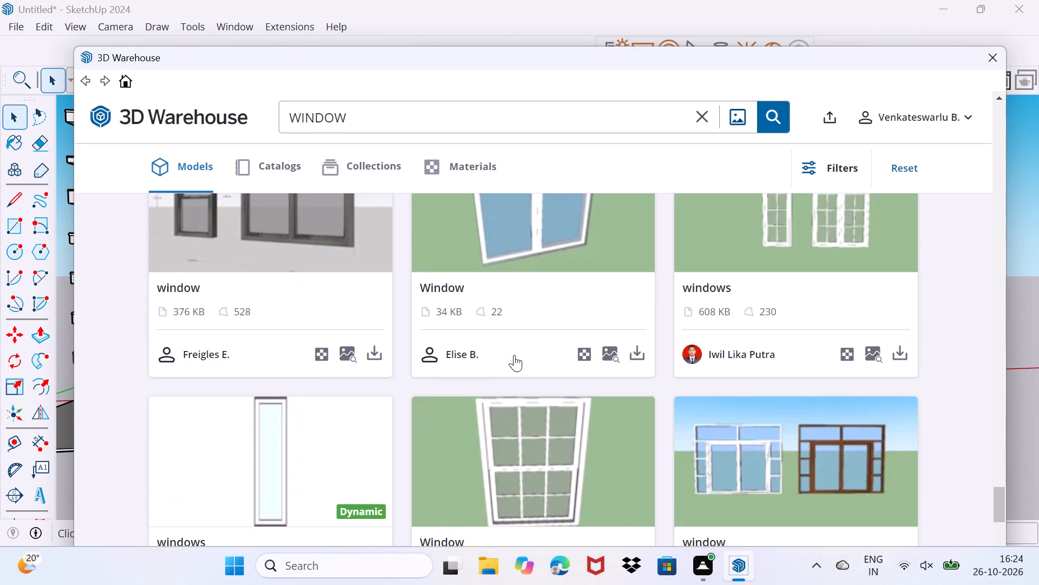
Look through the 3D Warehouse collections matching WINDOW for a suitable window set.
{"action": "left_click", "coordinate": [380, 167]}
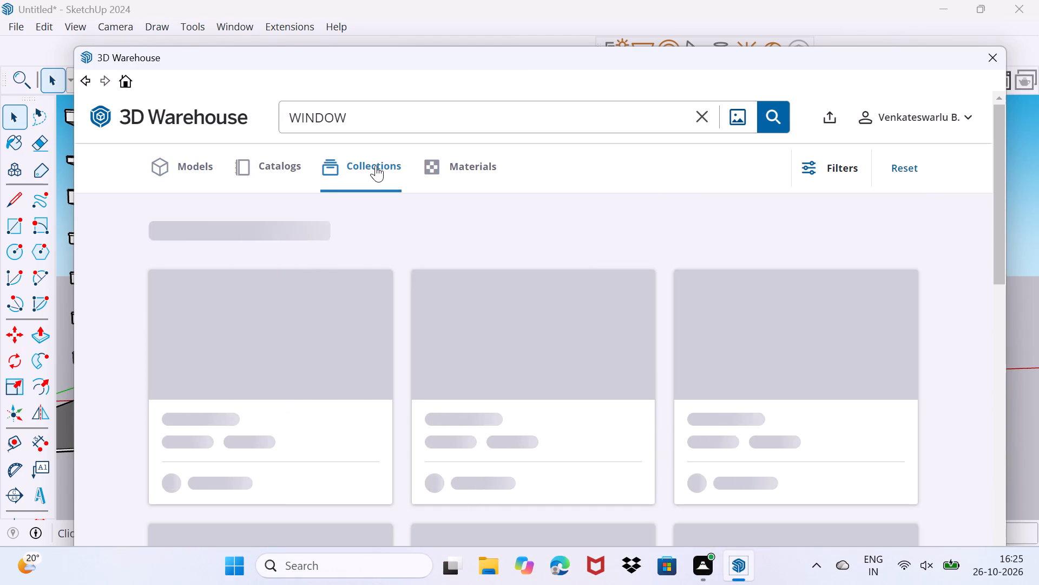
{"action": "scroll", "coordinate": [419, 288], "scroll_direction": "down", "scroll_amount": 2}
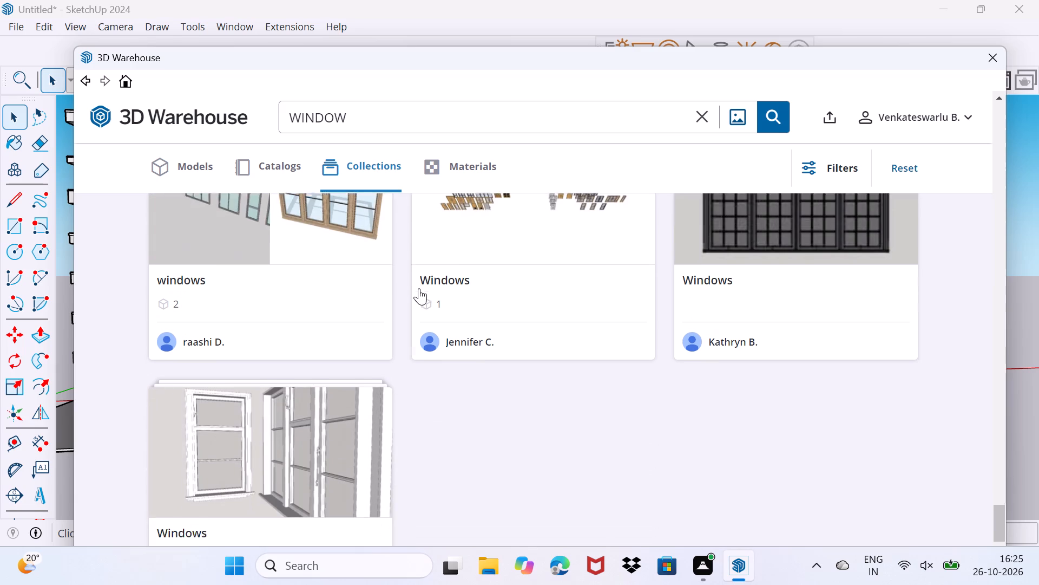
{"action": "scroll", "coordinate": [419, 288], "scroll_direction": "down", "scroll_amount": 2}
{"action": "scroll", "coordinate": [419, 288], "scroll_direction": "up", "scroll_amount": 7}
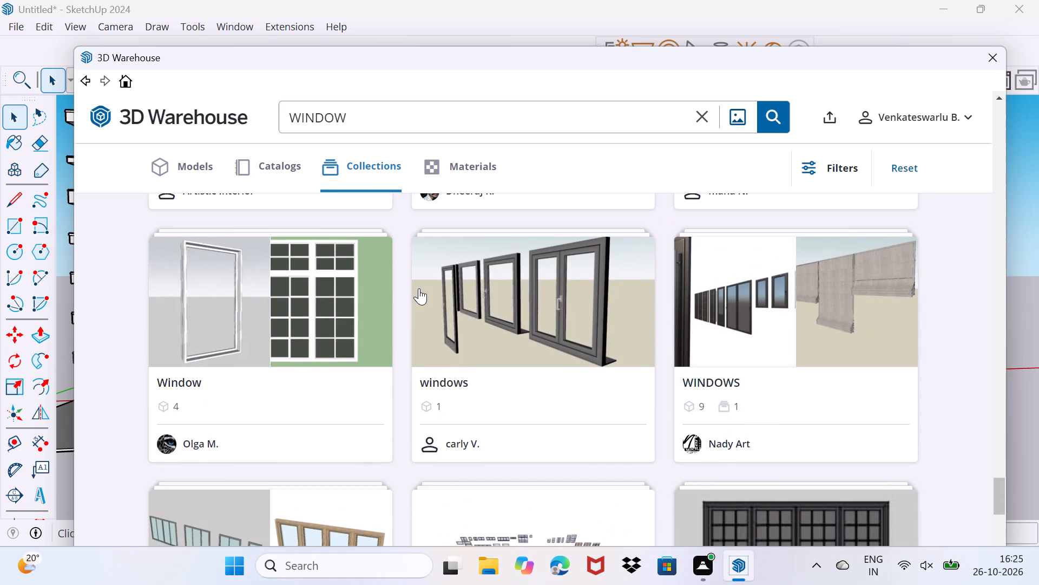
{"action": "scroll", "coordinate": [419, 288], "scroll_direction": "down", "scroll_amount": 7}
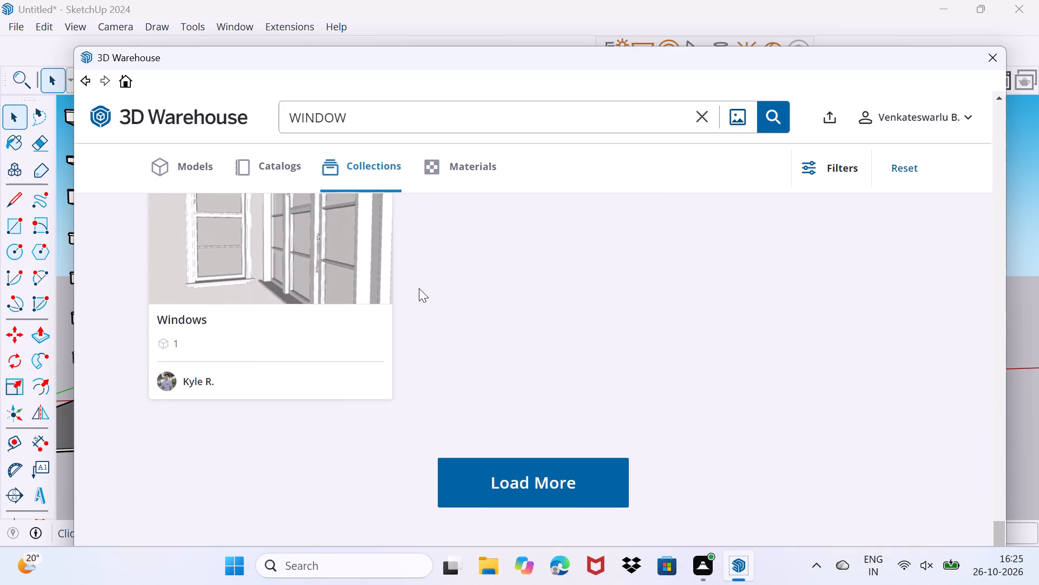
{"action": "scroll", "coordinate": [419, 288], "scroll_direction": "up", "scroll_amount": 7}
Return to the individual WINDOW models and review the loaded results again for a suitable window design.
{"action": "left_click", "coordinate": [190, 172]}
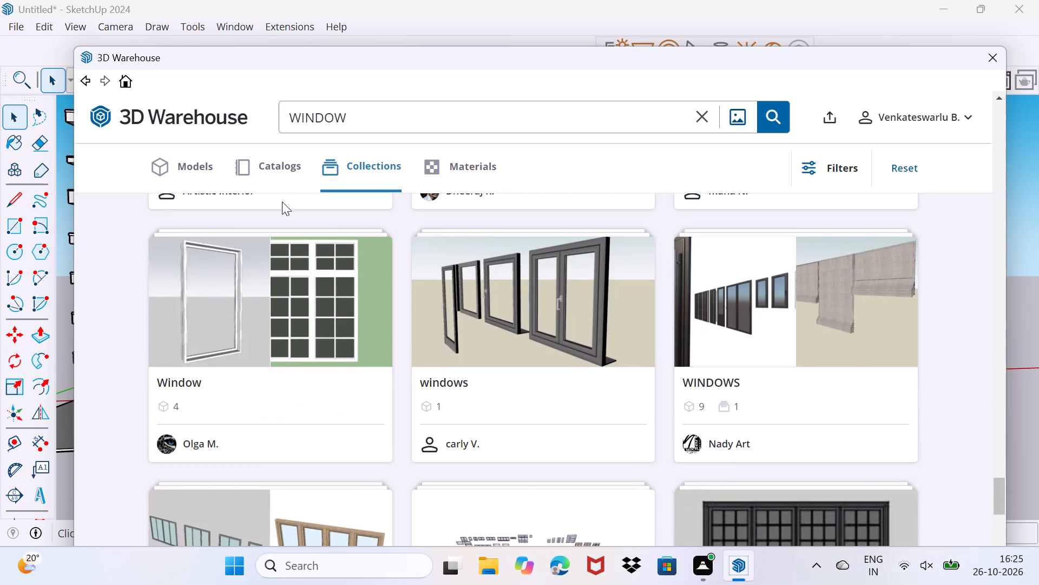
{"action": "scroll", "coordinate": [811, 567], "scroll_direction": "down", "scroll_amount": 5}
{"action": "scroll", "coordinate": [665, 417], "scroll_direction": "down", "scroll_amount": 3}
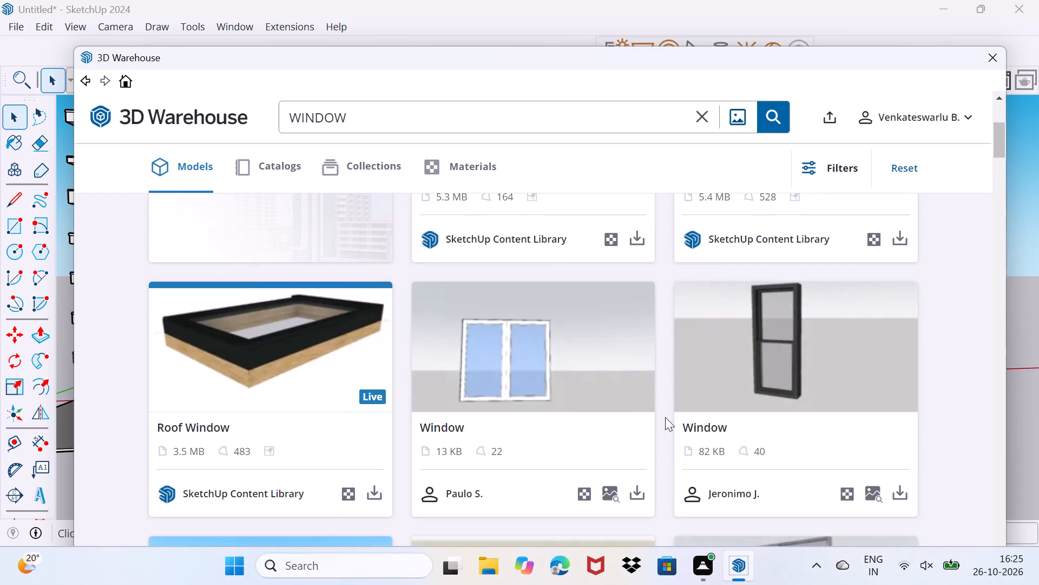
{"action": "scroll", "coordinate": [665, 417], "scroll_direction": "down", "scroll_amount": 13}
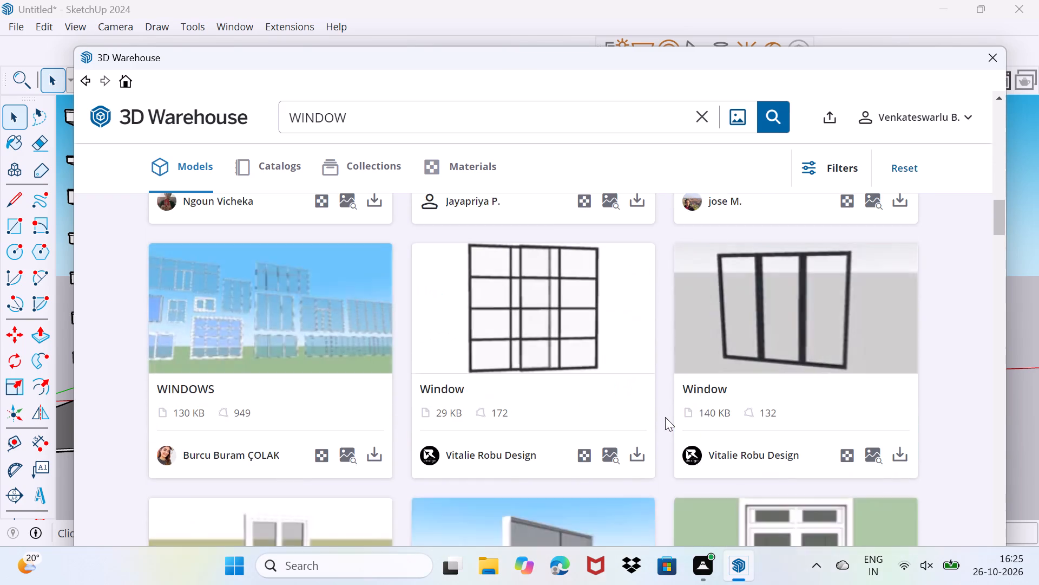
{"action": "scroll", "coordinate": [665, 417], "scroll_direction": "down", "scroll_amount": 20}
{"action": "scroll", "coordinate": [665, 417], "scroll_direction": "down", "scroll_amount": 19}
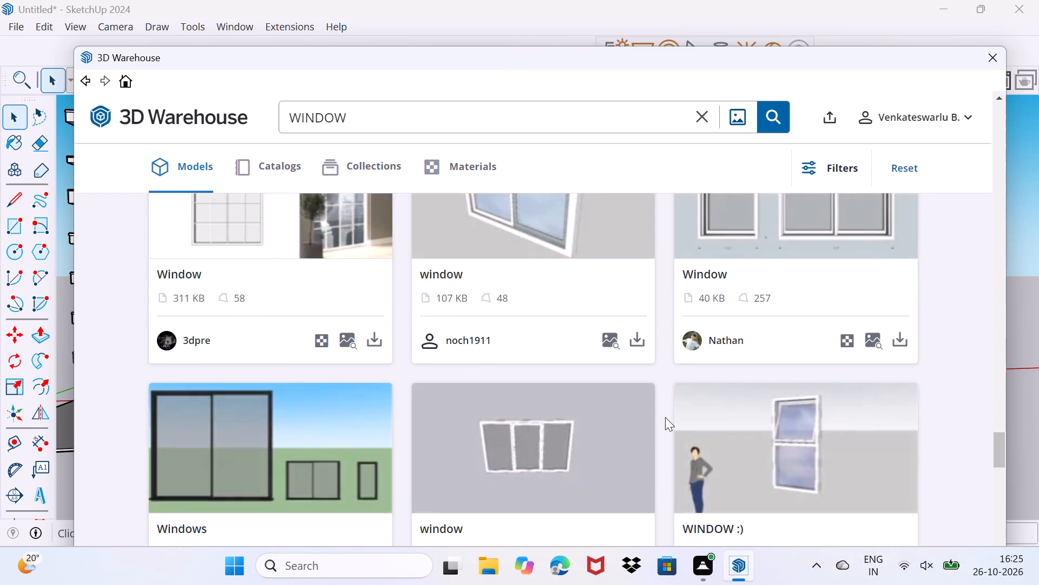
{"action": "scroll", "coordinate": [665, 417], "scroll_direction": "down", "scroll_amount": 19}
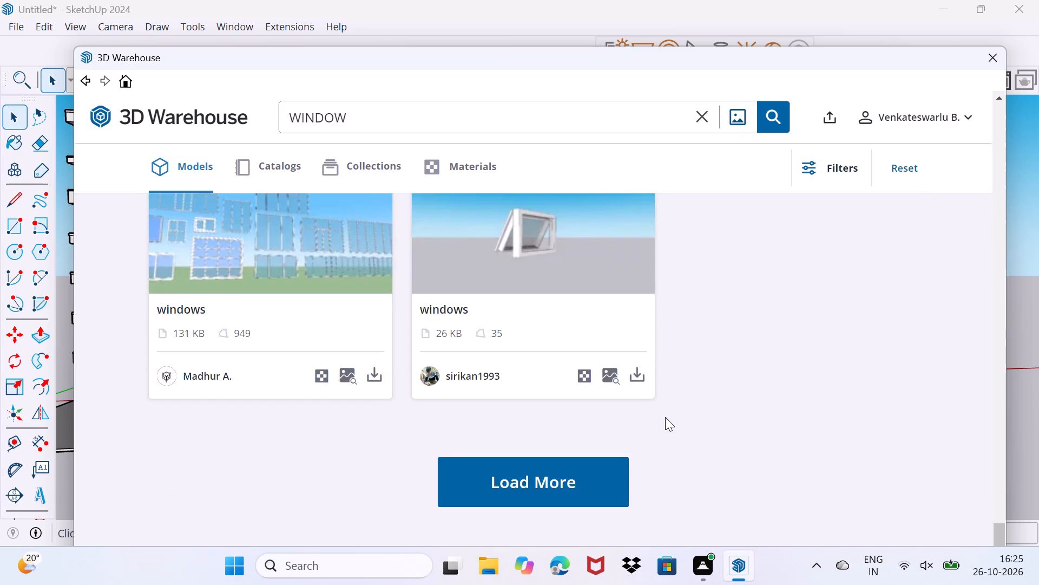
{"action": "scroll", "coordinate": [665, 417], "scroll_direction": "up", "scroll_amount": 16}
{"action": "scroll", "coordinate": [665, 417], "scroll_direction": "up", "scroll_amount": 5}
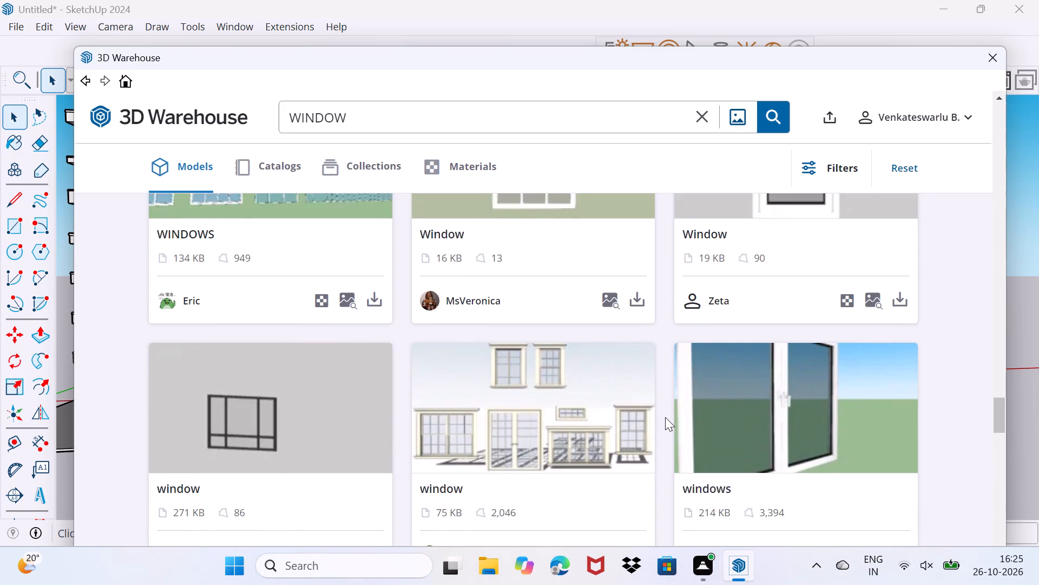
{"action": "scroll", "coordinate": [665, 417], "scroll_direction": "up", "scroll_amount": 18}
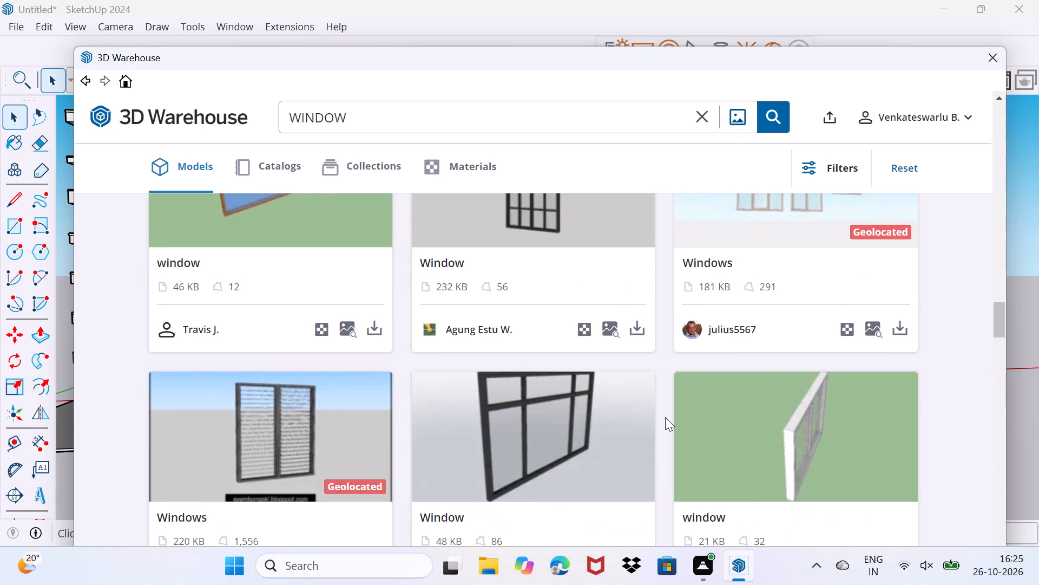
{"action": "scroll", "coordinate": [665, 417], "scroll_direction": "up", "scroll_amount": 15}
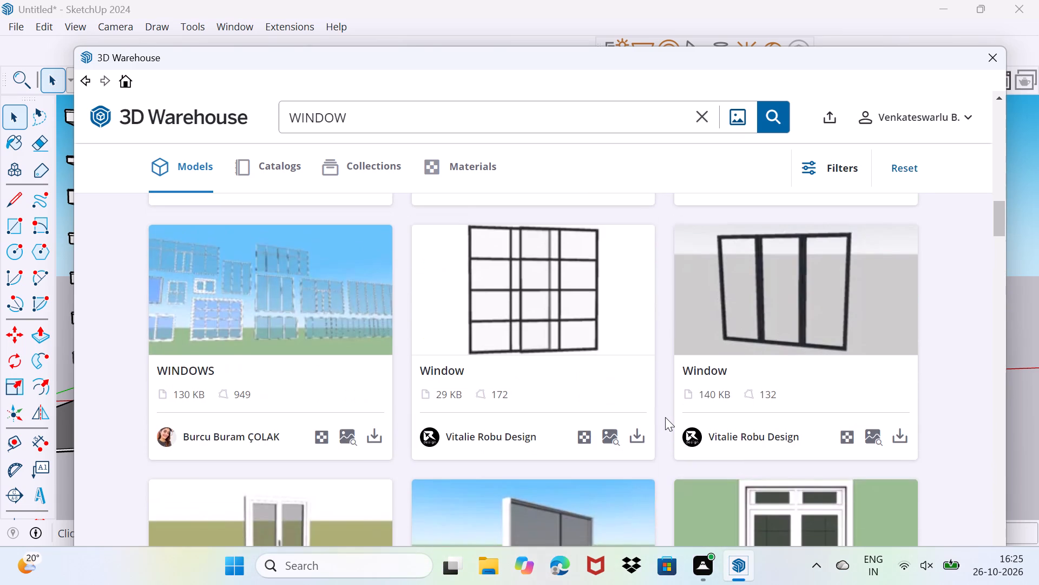
{"action": "scroll", "coordinate": [665, 417], "scroll_direction": "up", "scroll_amount": 5}
{"action": "scroll", "coordinate": [665, 417], "scroll_direction": "down", "scroll_amount": 19}
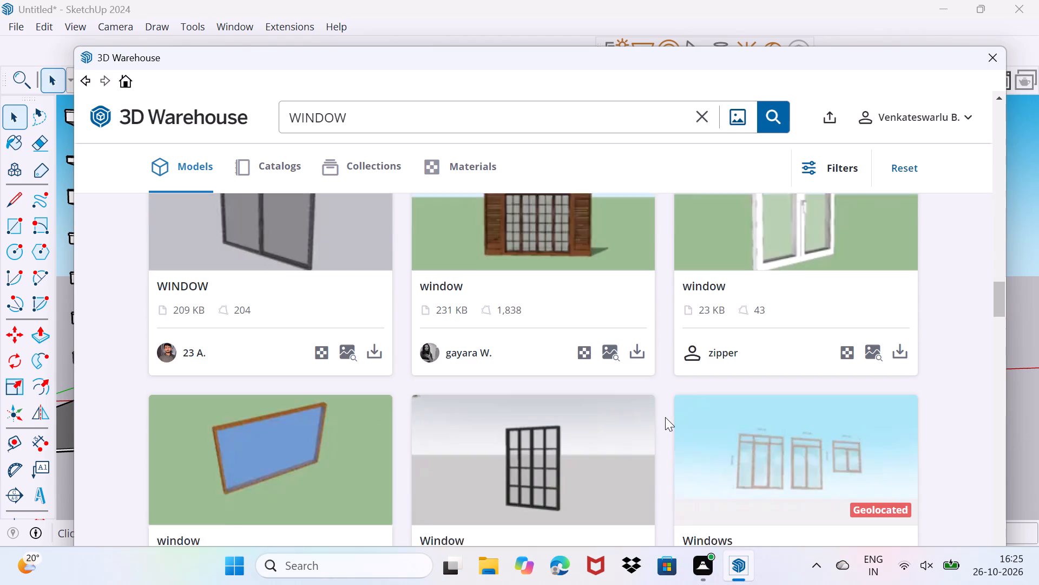
{"action": "scroll", "coordinate": [665, 417], "scroll_direction": "down", "scroll_amount": 15}
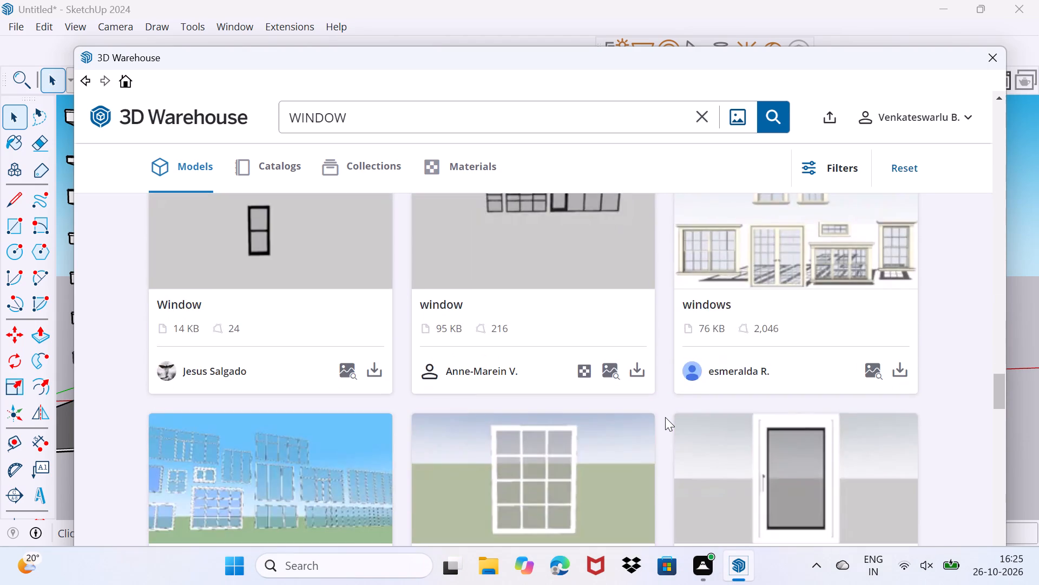
{"action": "scroll", "coordinate": [665, 417], "scroll_direction": "down", "scroll_amount": 16}
{"action": "scroll", "coordinate": [665, 417], "scroll_direction": "down", "scroll_amount": 8}
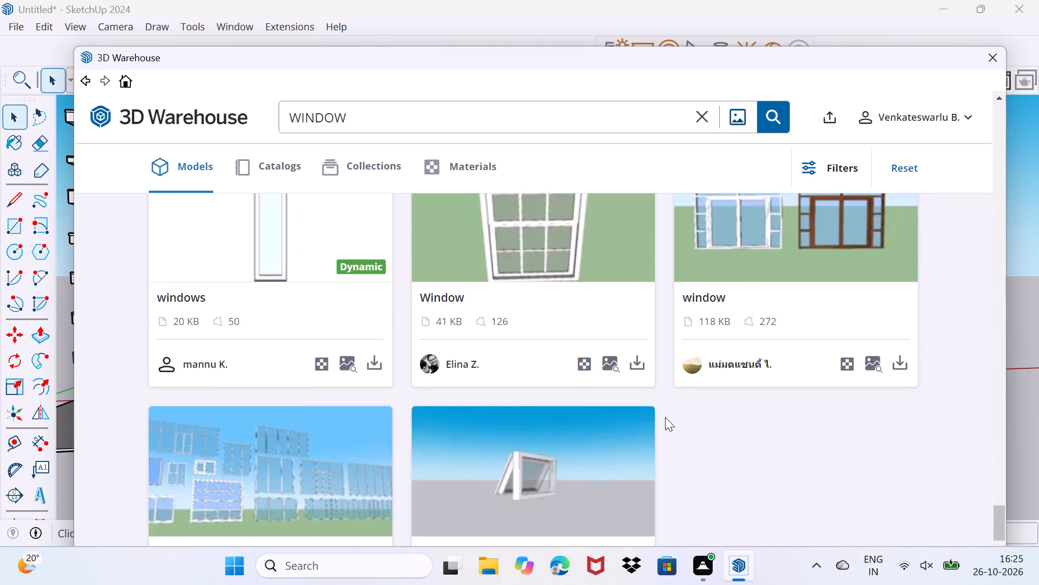
{"action": "scroll", "coordinate": [665, 417], "scroll_direction": "down", "scroll_amount": 5}
Load further WINDOW model results in 3D Warehouse and review them for a window design that suits the empty facade column.
{"action": "left_click", "coordinate": [562, 503]}
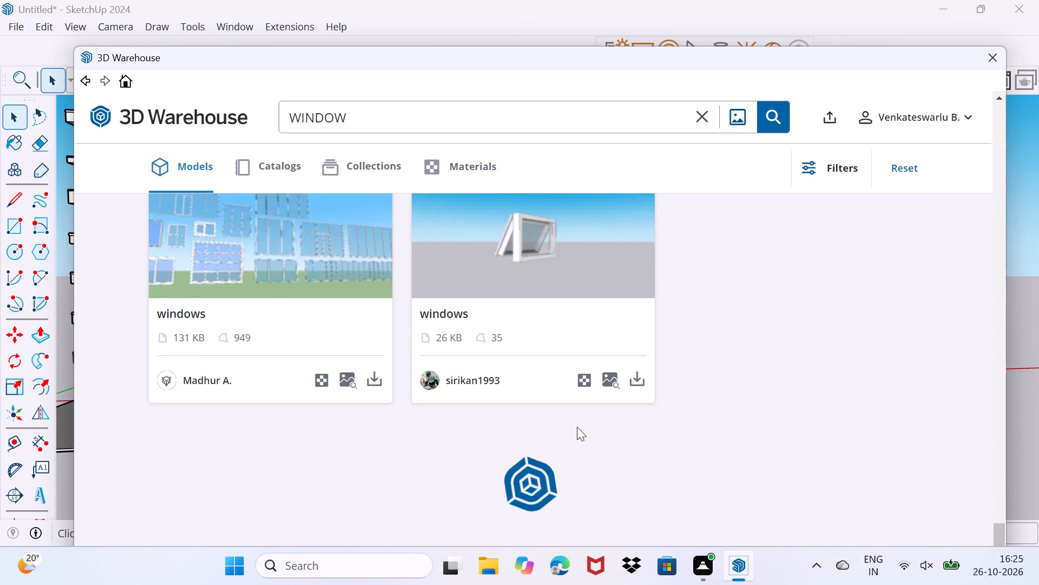
{"action": "scroll", "coordinate": [577, 427], "scroll_direction": "down", "scroll_amount": 3}
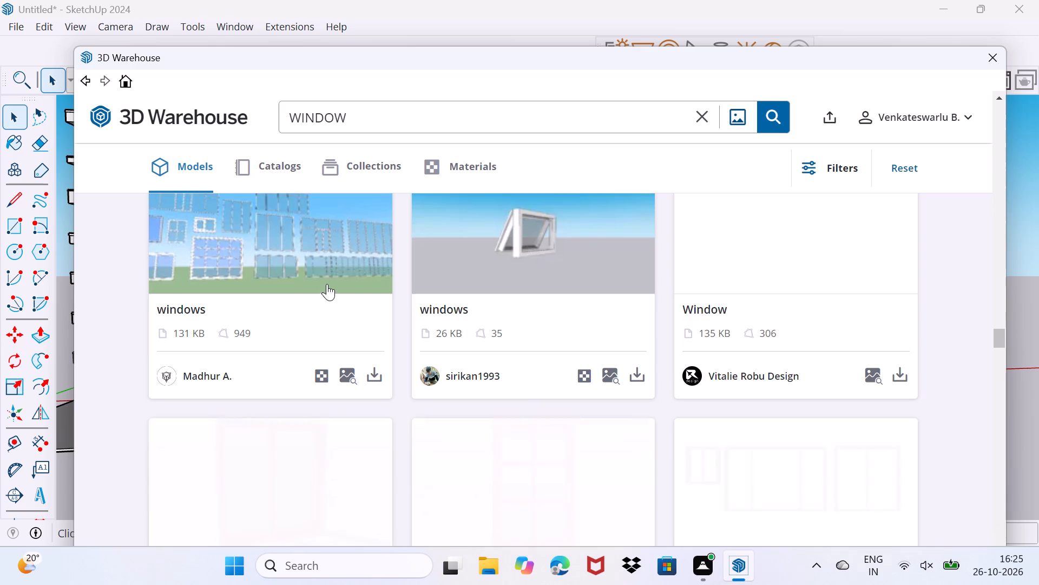
{"action": "scroll", "coordinate": [331, 284], "scroll_direction": "down", "scroll_amount": 3}
{"action": "scroll", "coordinate": [455, 305], "scroll_direction": "down", "scroll_amount": 4}
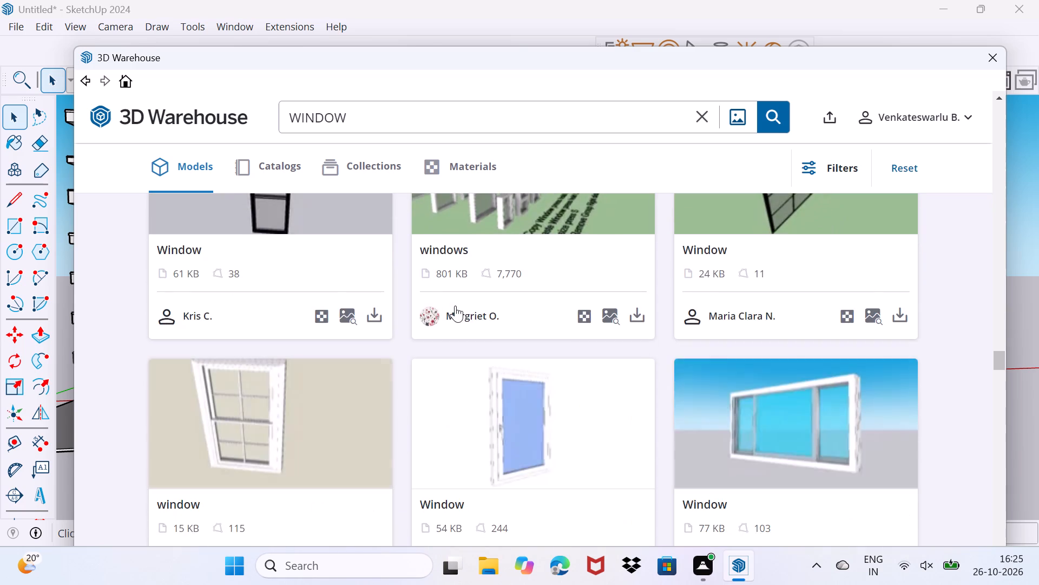
{"action": "scroll", "coordinate": [455, 305], "scroll_direction": "down", "scroll_amount": 3}
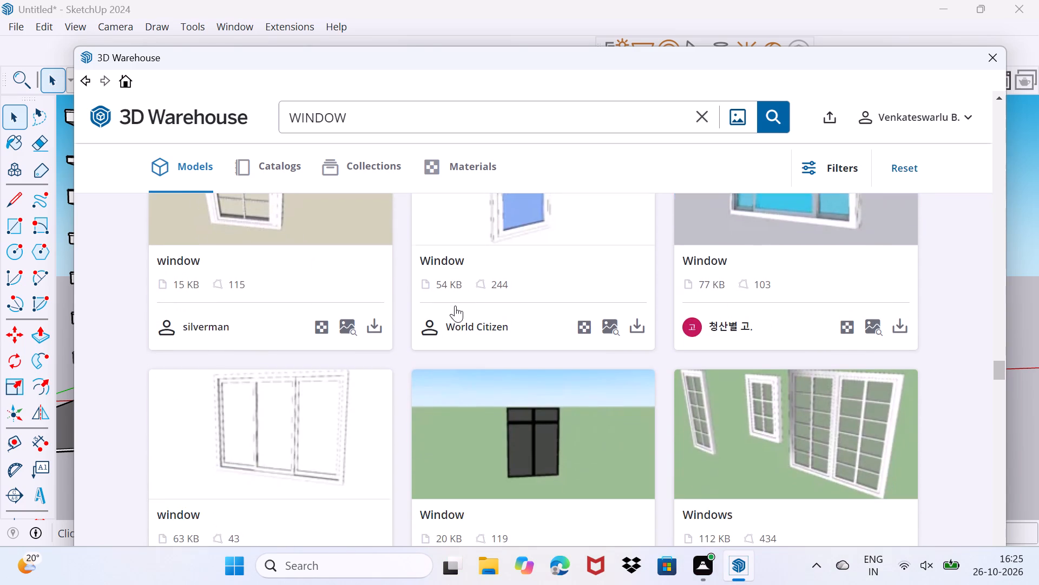
{"action": "scroll", "coordinate": [455, 305], "scroll_direction": "up", "scroll_amount": 1}
{"action": "scroll", "coordinate": [455, 305], "scroll_direction": "down", "scroll_amount": 7}
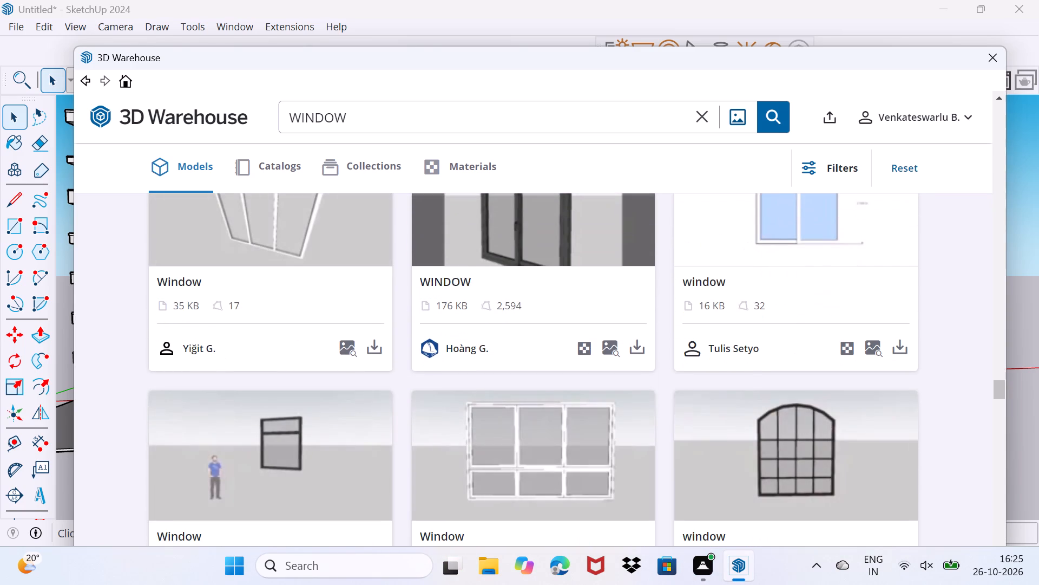
{"action": "scroll", "coordinate": [455, 305], "scroll_direction": "down", "scroll_amount": 8}
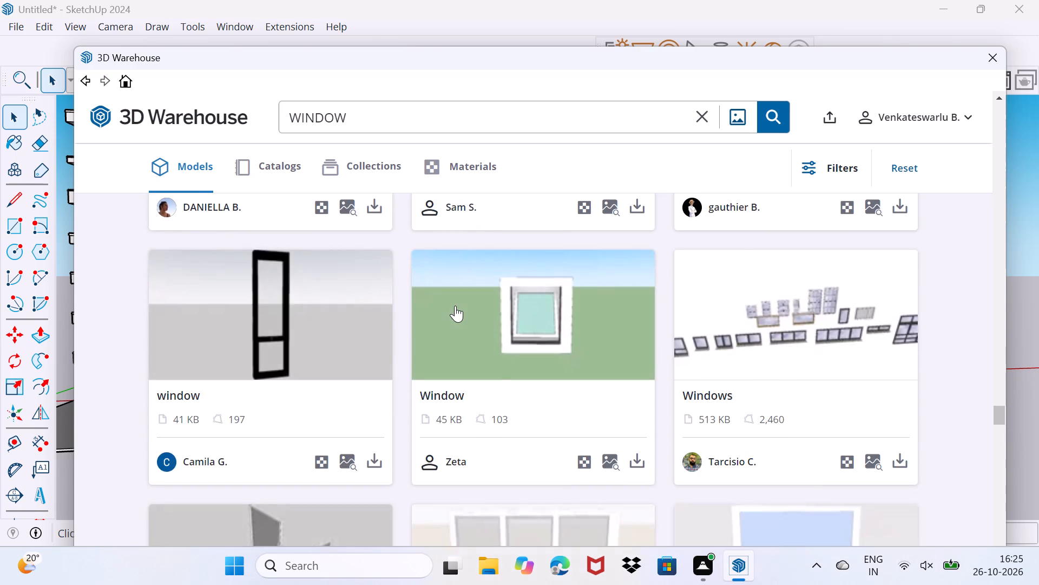
{"action": "scroll", "coordinate": [455, 305], "scroll_direction": "up", "scroll_amount": 5}
{"action": "scroll", "coordinate": [455, 305], "scroll_direction": "down", "scroll_amount": 1}
{"action": "scroll", "coordinate": [455, 305], "scroll_direction": "up", "scroll_amount": 2}
{"action": "scroll", "coordinate": [455, 305], "scroll_direction": "down", "scroll_amount": 5}
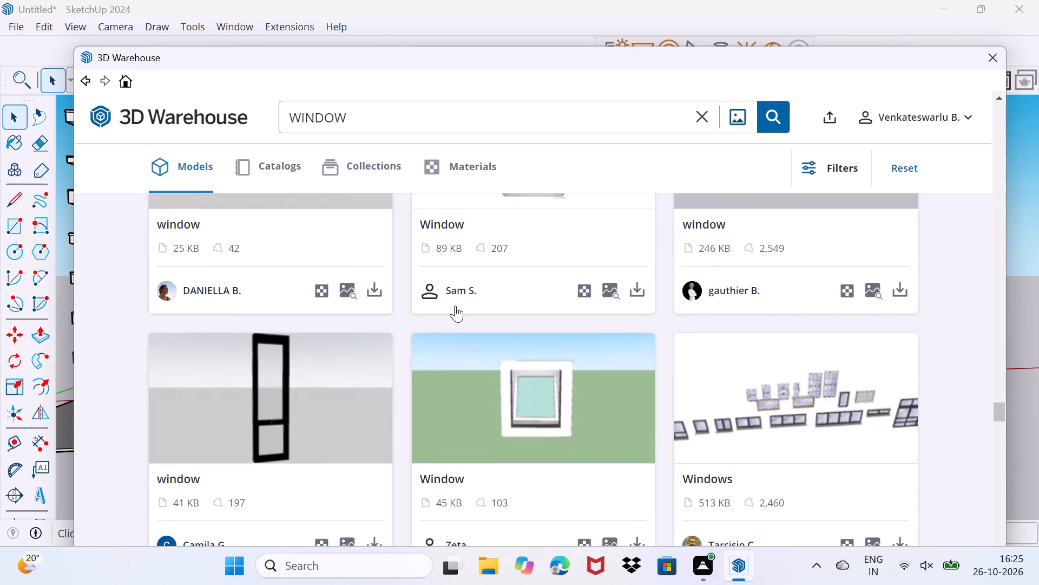
{"action": "scroll", "coordinate": [455, 305], "scroll_direction": "down", "scroll_amount": 8}
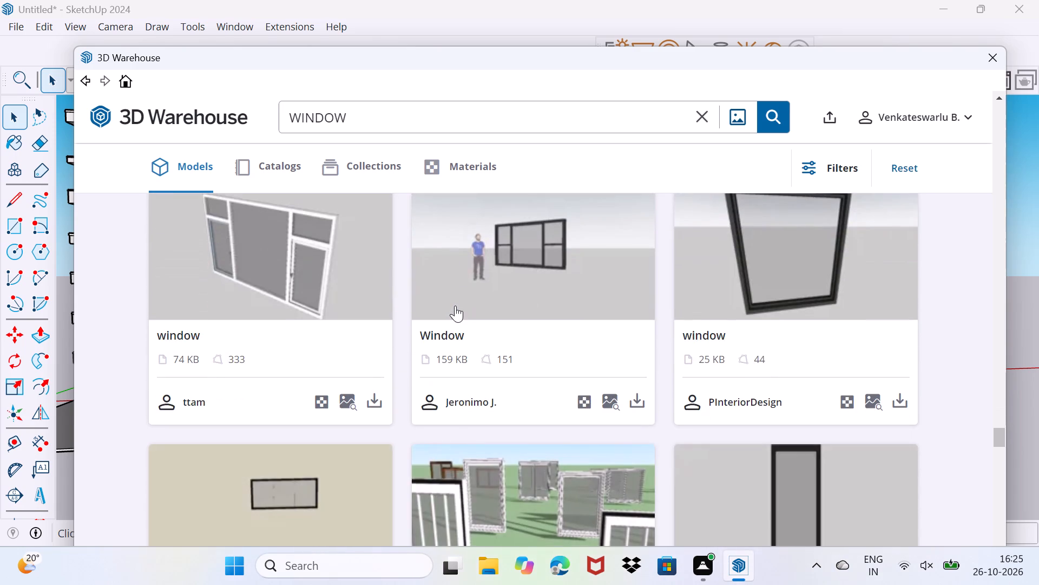
{"action": "scroll", "coordinate": [455, 305], "scroll_direction": "down", "scroll_amount": 2}
{"action": "scroll", "coordinate": [455, 305], "scroll_direction": "up", "scroll_amount": 2}
{"action": "scroll", "coordinate": [455, 305], "scroll_direction": "down", "scroll_amount": 5}
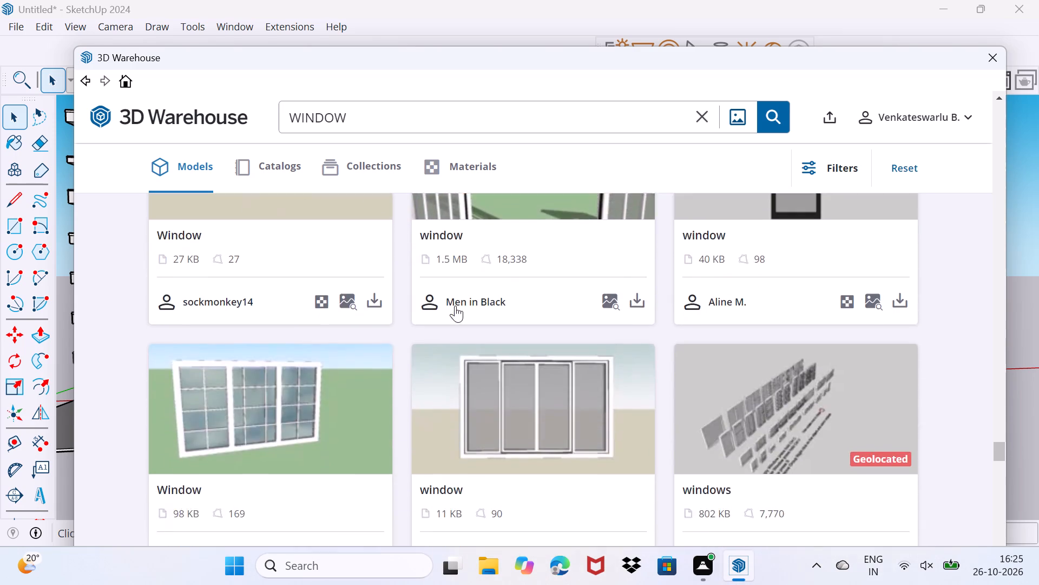
{"action": "scroll", "coordinate": [455, 305], "scroll_direction": "down", "scroll_amount": 7}
{"action": "scroll", "coordinate": [455, 305], "scroll_direction": "up", "scroll_amount": 2}
{"action": "scroll", "coordinate": [455, 305], "scroll_direction": "down", "scroll_amount": 3}
{"action": "scroll", "coordinate": [455, 305], "scroll_direction": "up", "scroll_amount": 5}
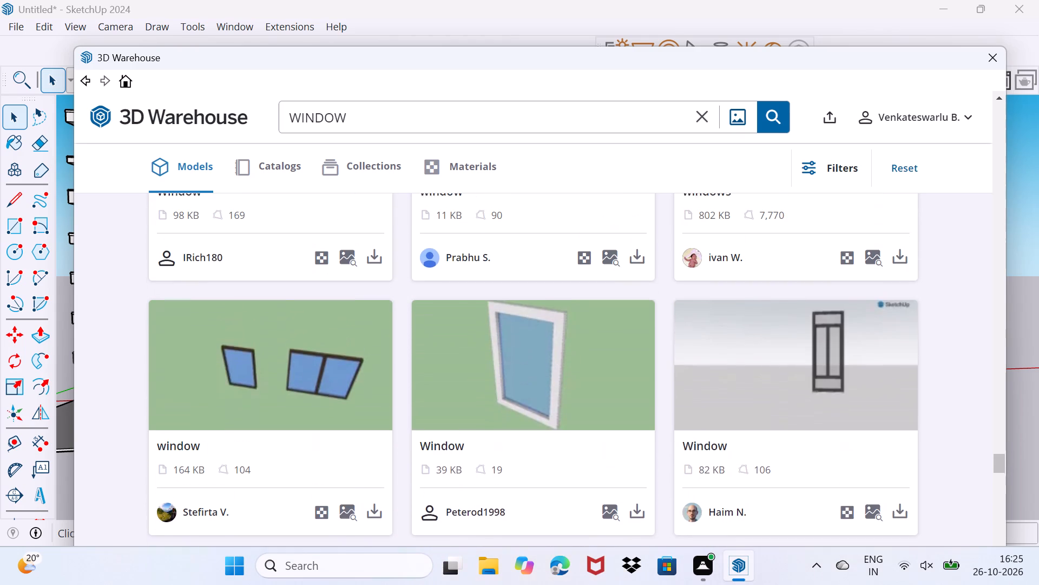
{"action": "scroll", "coordinate": [455, 305], "scroll_direction": "down", "scroll_amount": 11}
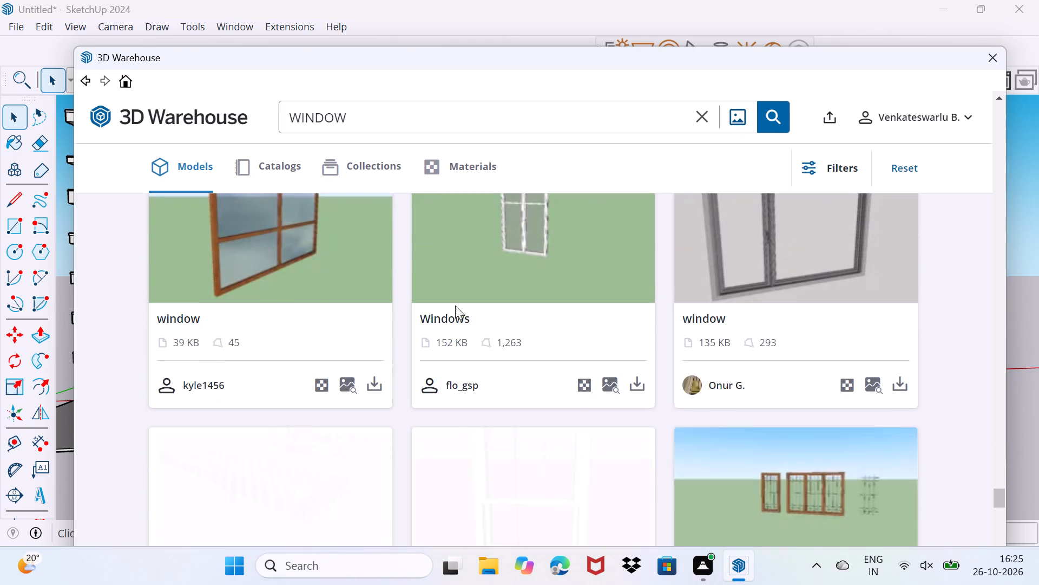
{"action": "scroll", "coordinate": [455, 305], "scroll_direction": "up", "scroll_amount": 5}
{"action": "scroll", "coordinate": [455, 305], "scroll_direction": "down", "scroll_amount": 11}
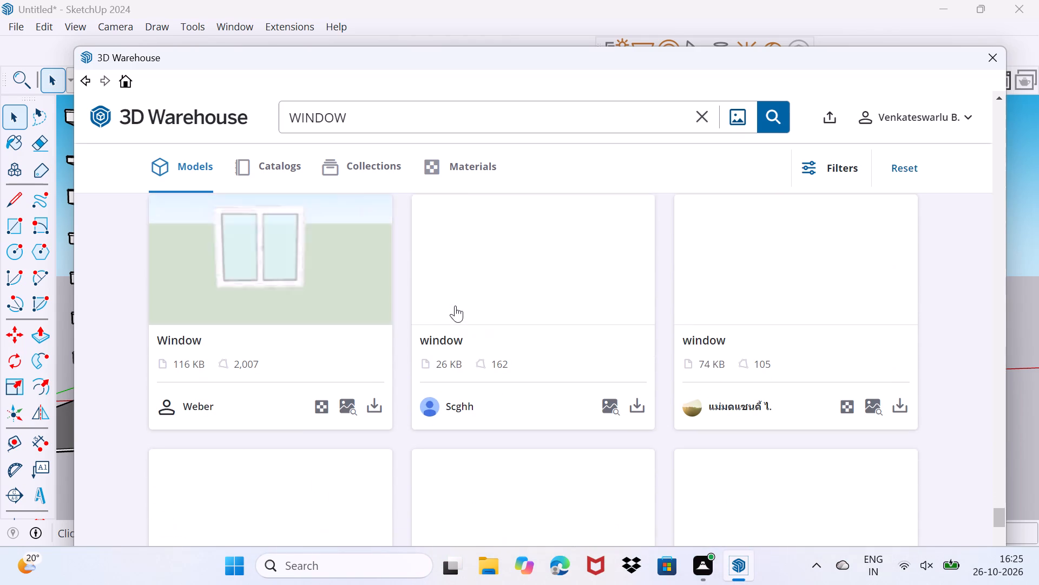
{"action": "scroll", "coordinate": [455, 305], "scroll_direction": "down", "scroll_amount": 9}
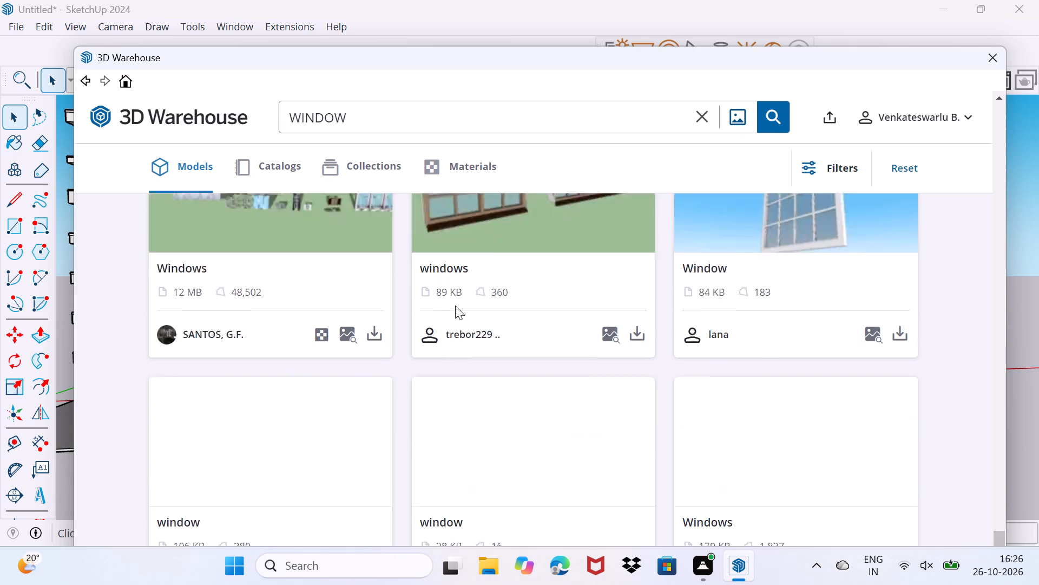
Load the narrow dark-framed 82 KB Window model and place it at the lower-left corner of the lowest empty recess.
{"action": "scroll", "coordinate": [455, 305], "scroll_direction": "up", "scroll_amount": 12}
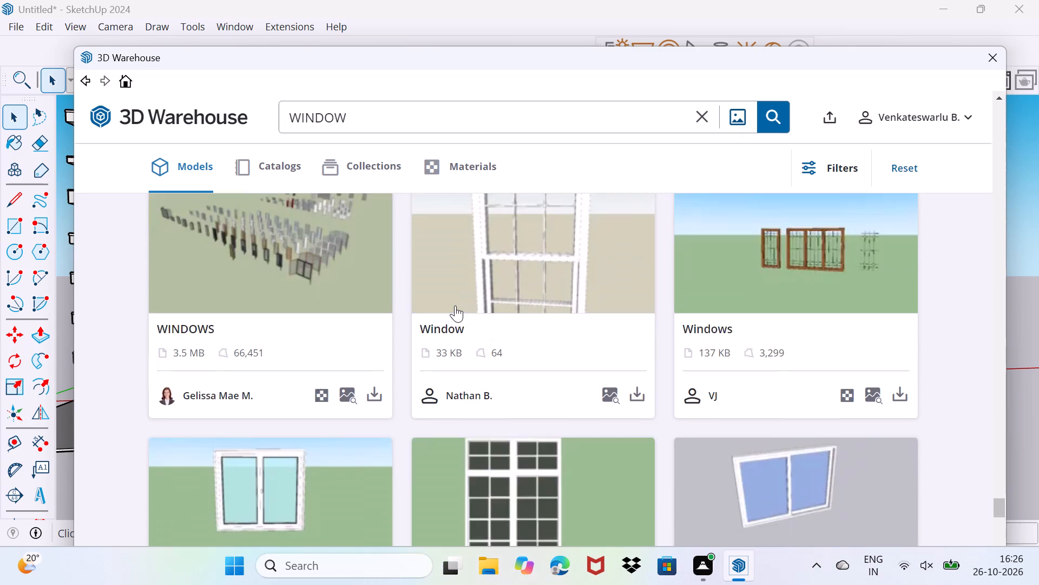
{"action": "scroll", "coordinate": [455, 305], "scroll_direction": "up", "scroll_amount": 14}
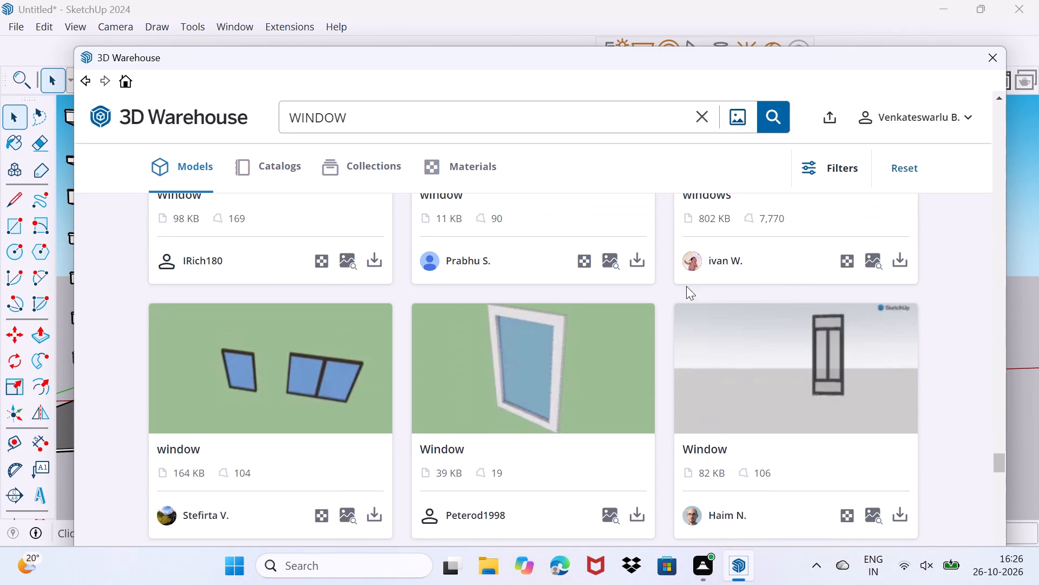
{"action": "scroll", "coordinate": [844, 324], "scroll_direction": "down", "scroll_amount": 2}
{"action": "scroll", "coordinate": [844, 324], "scroll_direction": "up", "scroll_amount": 1}
{"action": "left_click", "coordinate": [902, 431]}
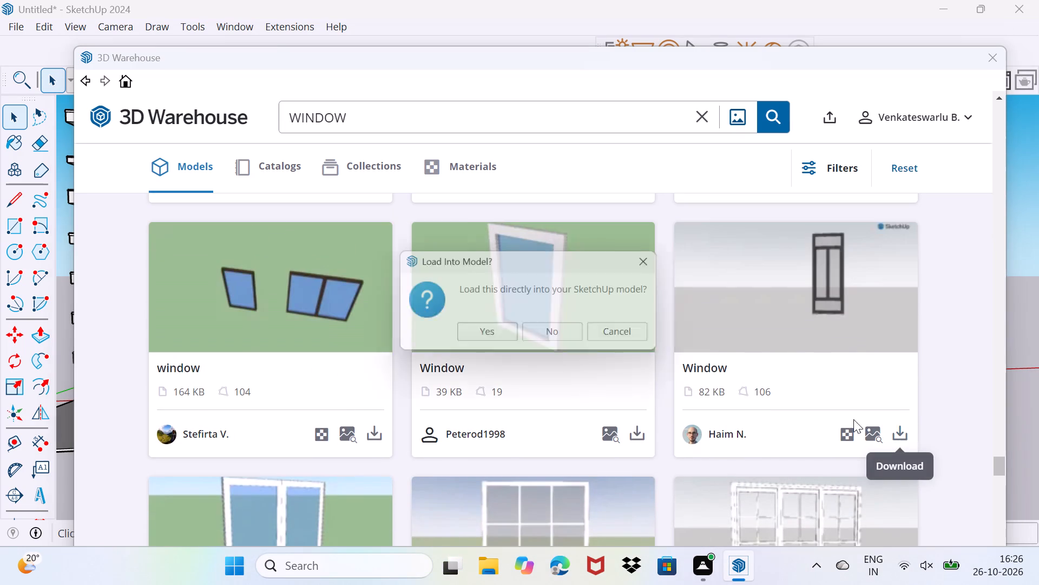
{"action": "left_click", "coordinate": [515, 340]}
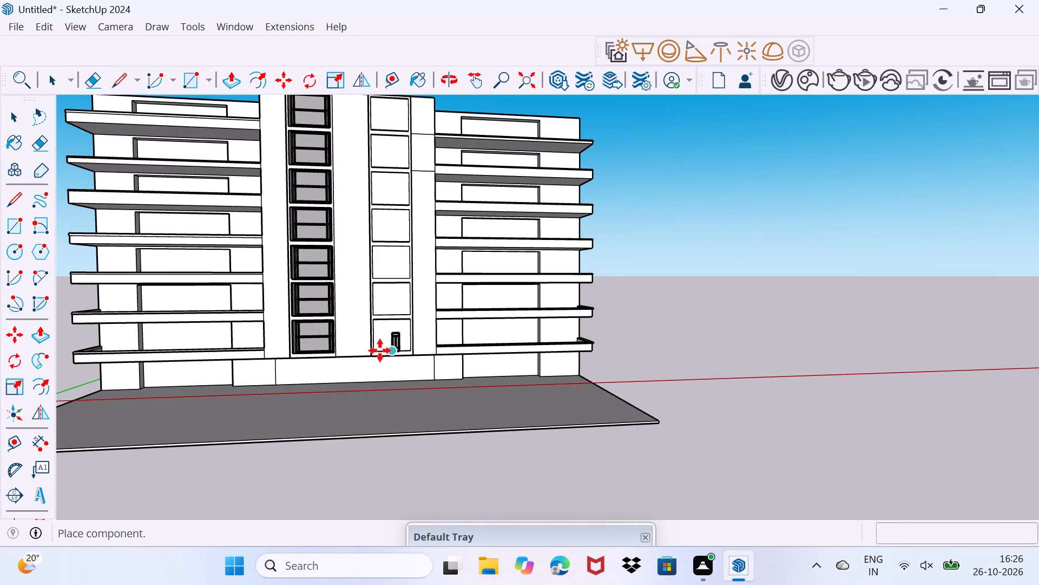
{"action": "scroll", "coordinate": [380, 350], "scroll_direction": "up", "scroll_amount": 16}
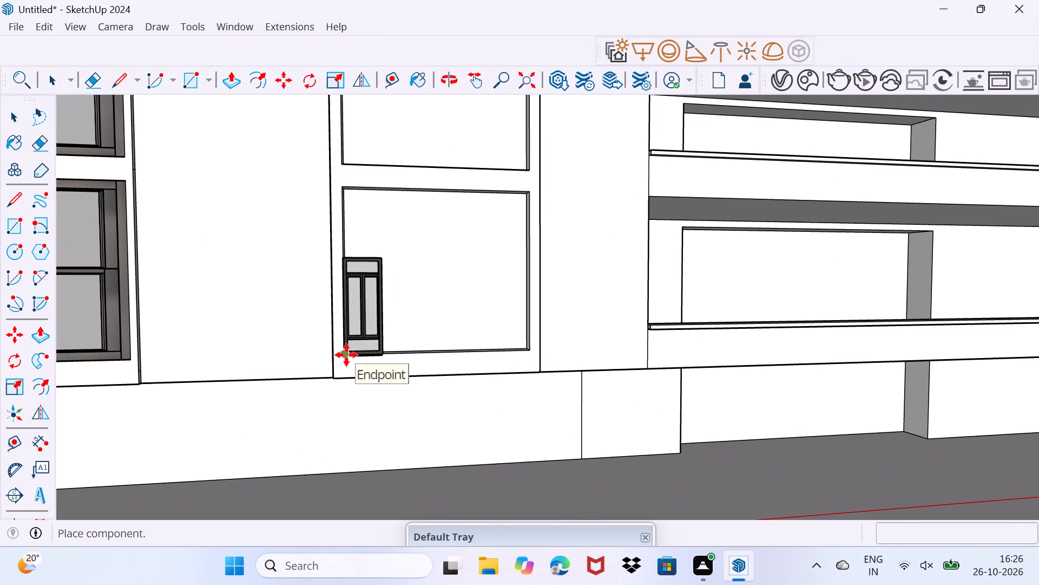
{"action": "left_click", "coordinate": [346, 355]}
Scale the placed window about 5.07 along red and 1.72 along blue to fill the recess's width and height.
{"action": "middle_click_drag", "start_coordinate": [399, 327], "coordinate": [203, 393]}
{"action": "scroll", "coordinate": [379, 337], "scroll_direction": "up", "scroll_amount": 3}
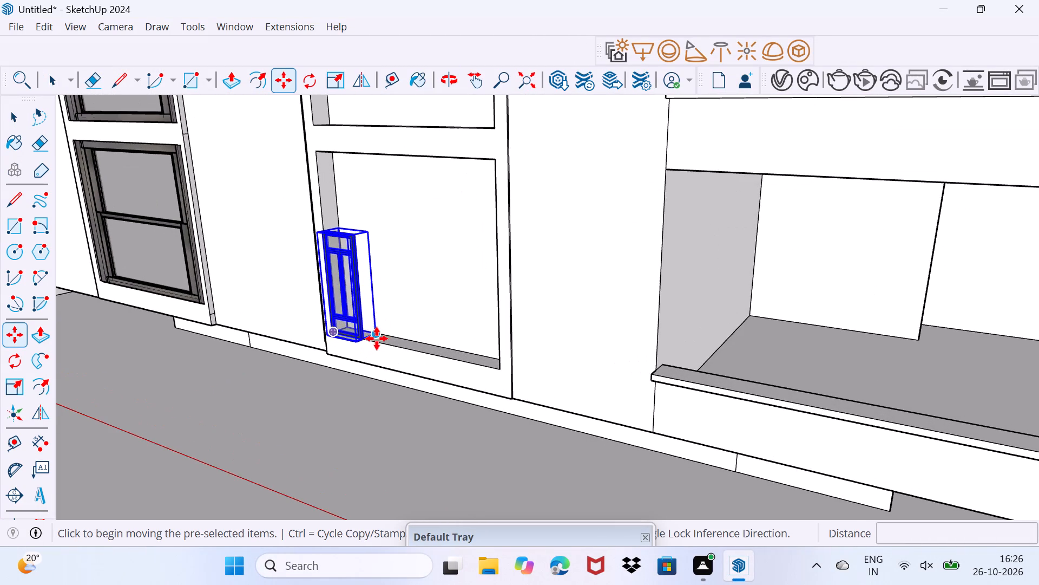
{"action": "key", "text": "s"}
{"action": "left_click", "coordinate": [367, 289]}
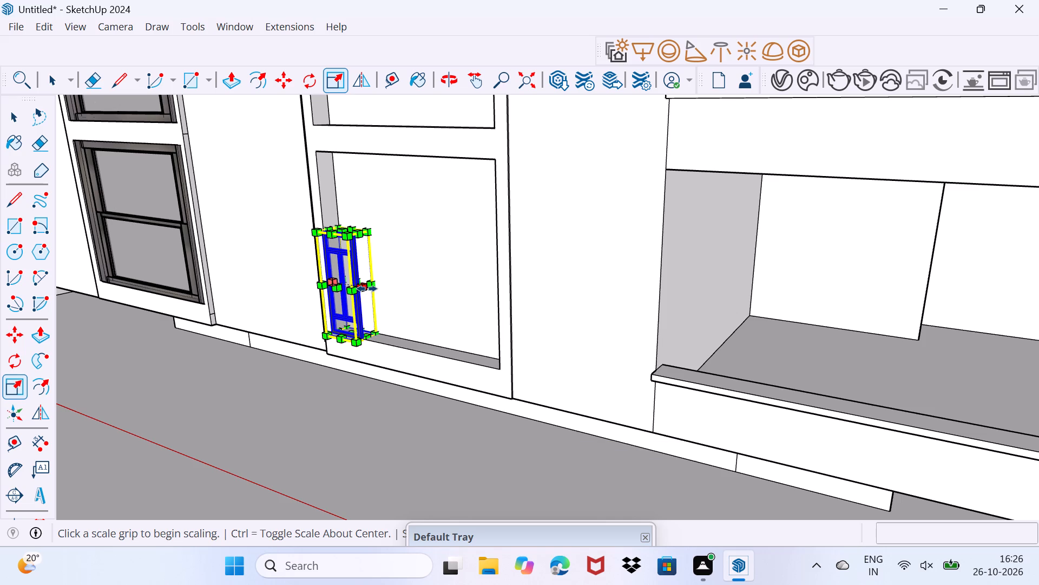
{"action": "left_click", "coordinate": [502, 305]}
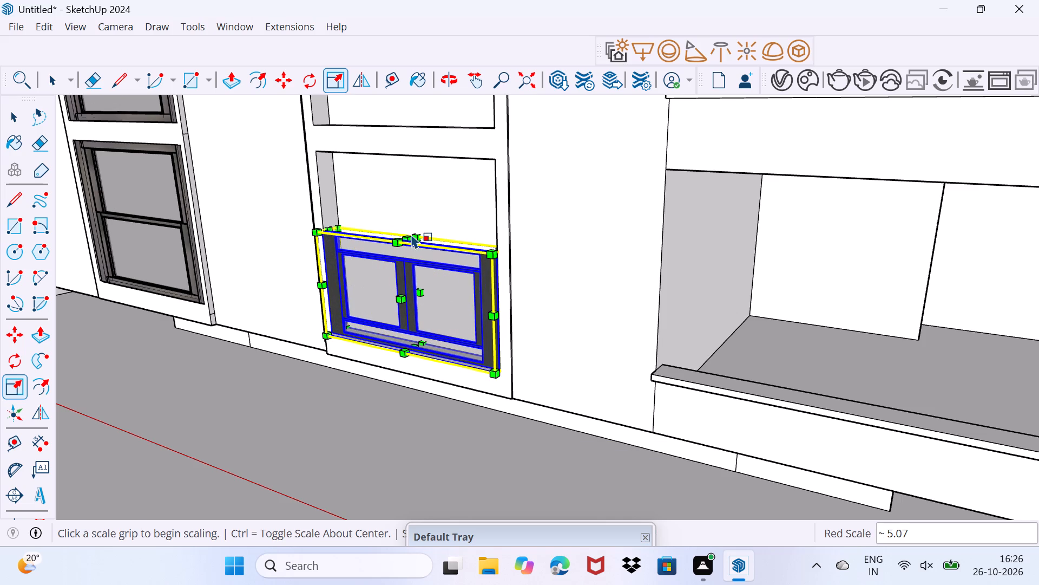
{"action": "left_click", "coordinate": [409, 235]}
{"action": "left_click", "coordinate": [422, 156]}
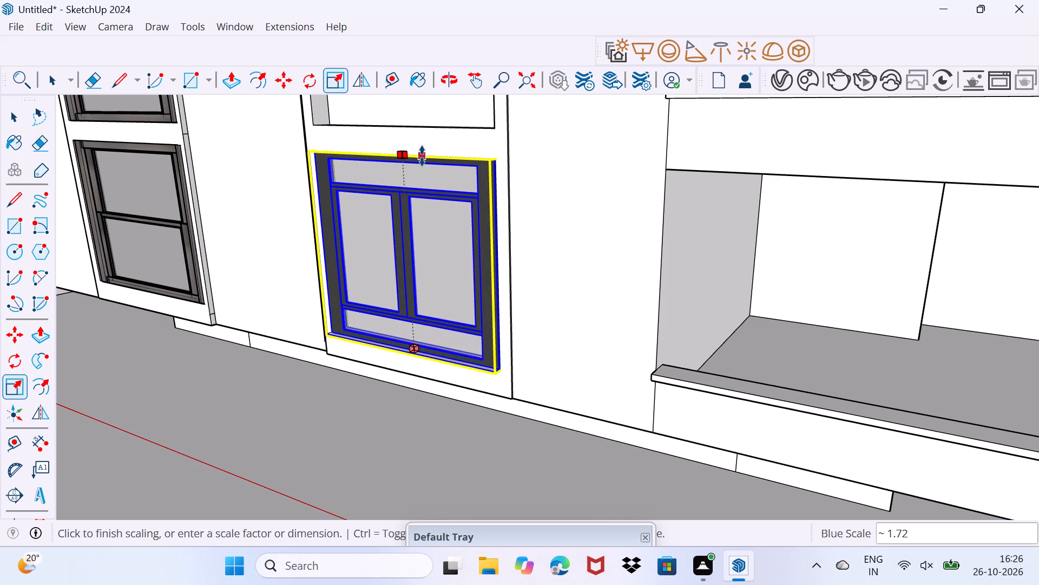
{"action": "key", "text": "space"}
{"action": "key", "text": "Escape"}
Open the window component for editing and delete the faces and front upper edge of its projecting bottom sill.
{"action": "left_click", "coordinate": [497, 374]}
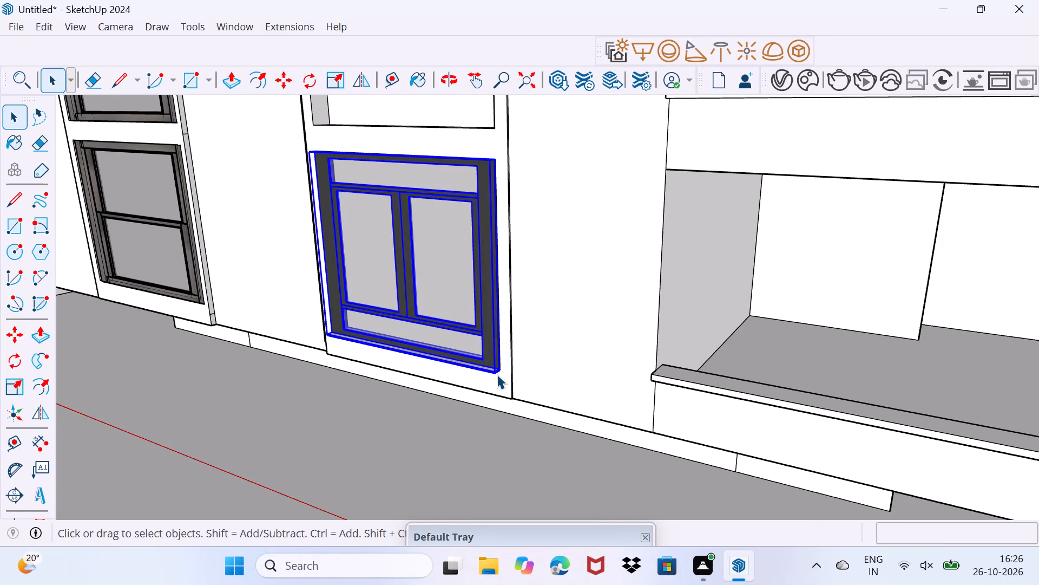
{"action": "scroll", "coordinate": [495, 373], "scroll_direction": "up", "scroll_amount": 7}
{"action": "double_click", "coordinate": [487, 369]}
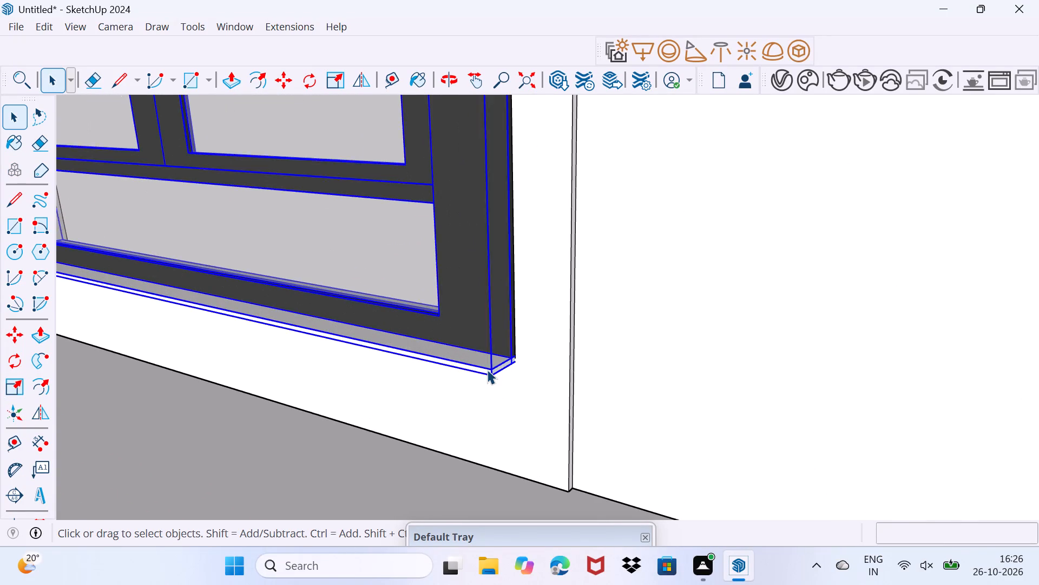
{"action": "left_click", "coordinate": [487, 369]}
{"action": "left_click", "coordinate": [490, 366]}
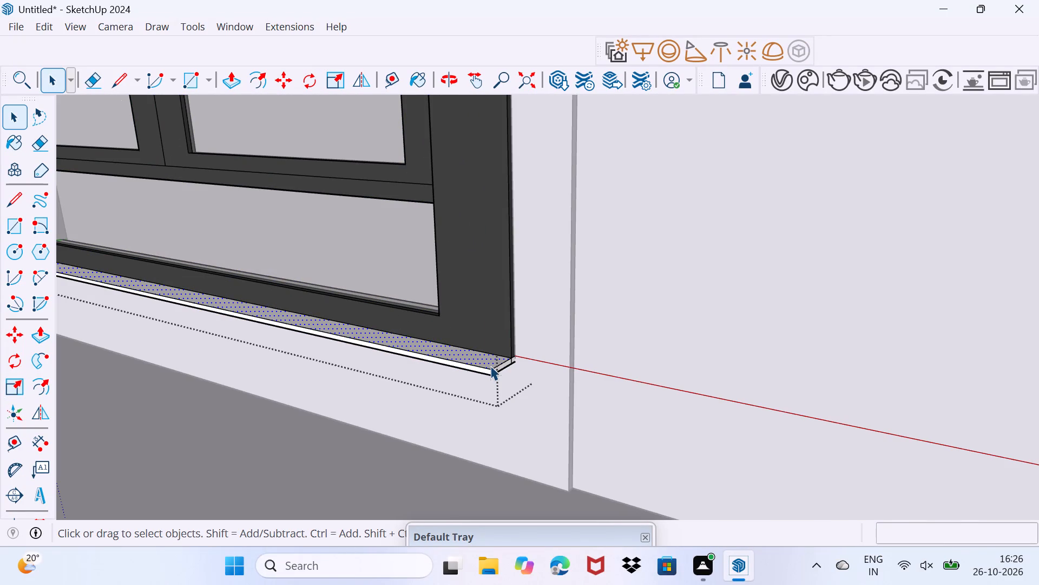
{"action": "key", "text": "Delete"}
{"action": "left_click", "coordinate": [490, 366]}
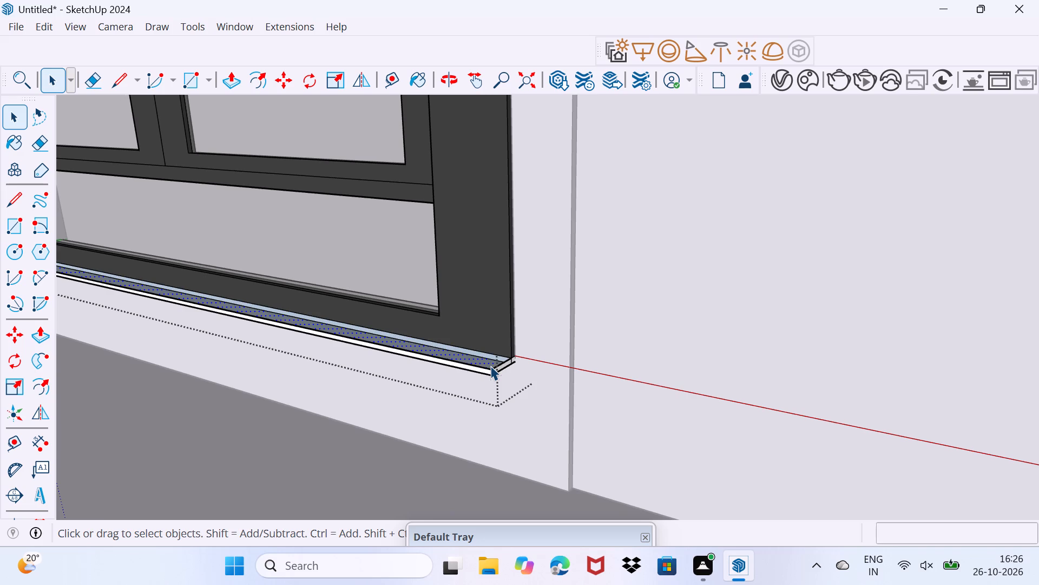
{"action": "key", "text": "Delete"}
{"action": "left_click", "coordinate": [490, 366]}
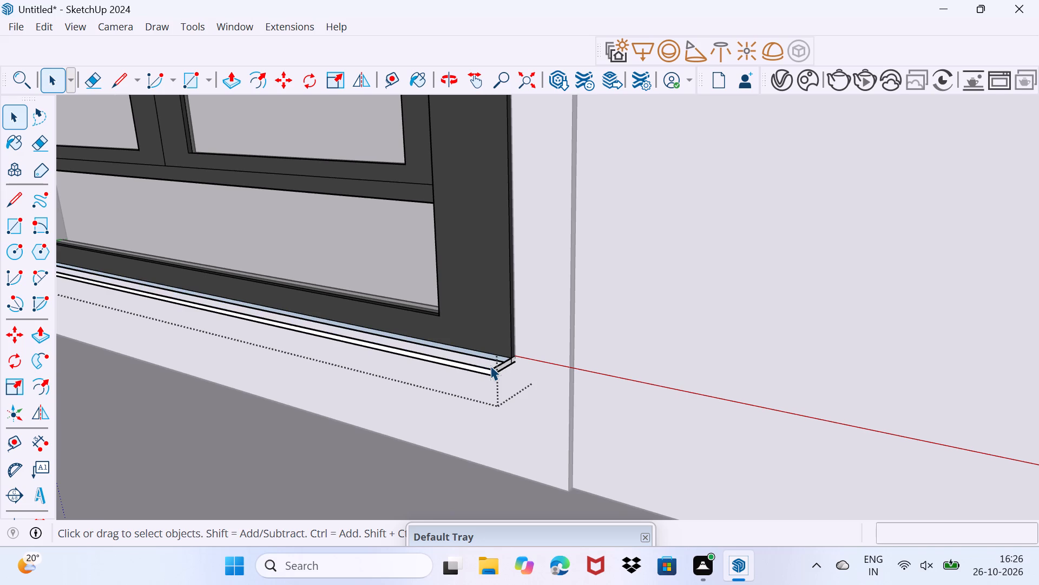
{"action": "left_click", "coordinate": [488, 363]}
{"action": "left_click", "coordinate": [494, 370]}
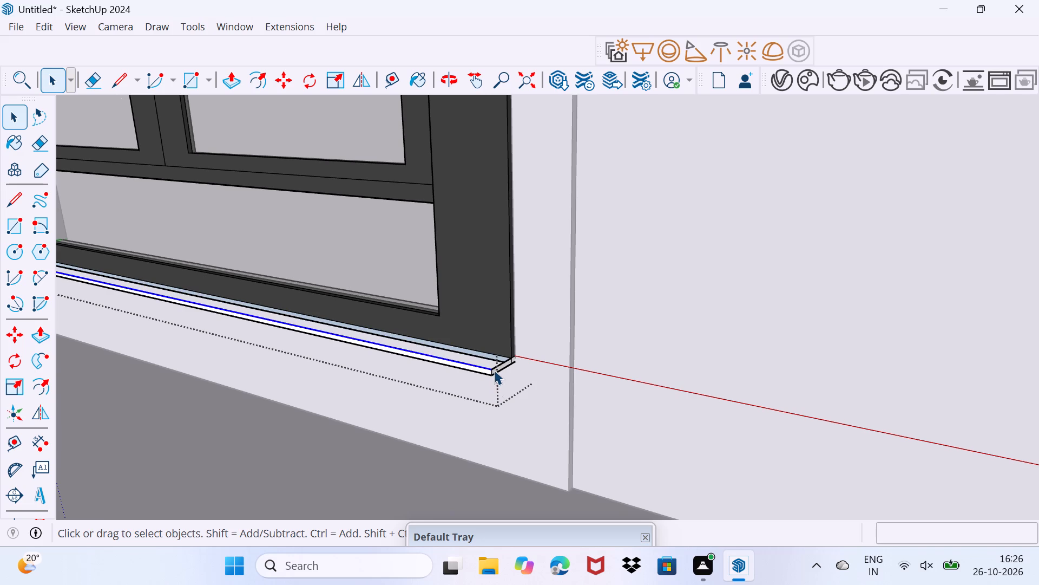
{"action": "key", "text": "Delete"}
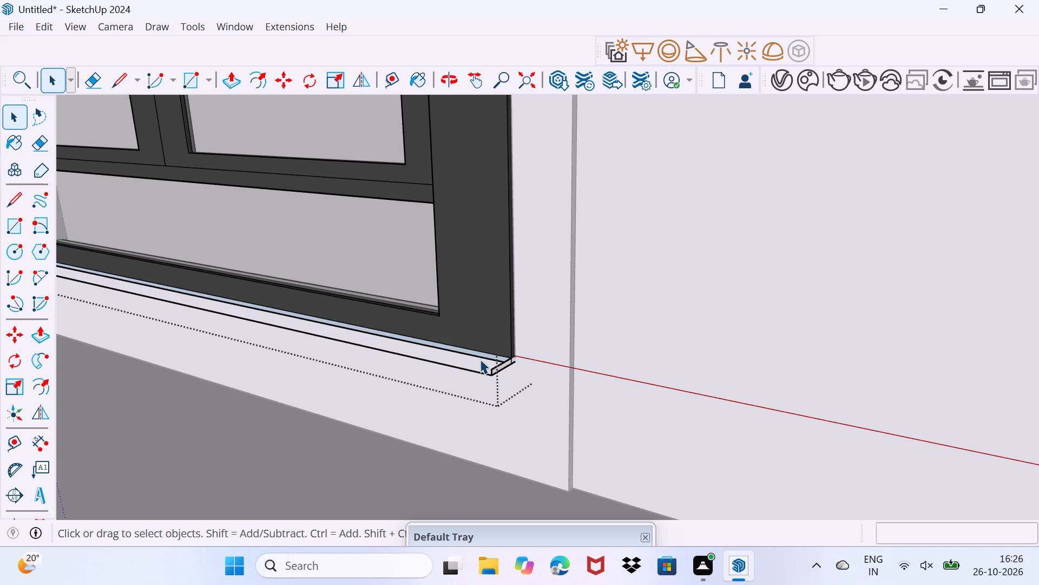
Erase the remaining sill edges and the bottom frame edge at the window's lower-right corner.
{"action": "key", "text": "e"}
{"action": "scroll", "coordinate": [480, 359], "scroll_direction": "up", "scroll_amount": 2}
{"action": "left_click", "coordinate": [480, 375]}
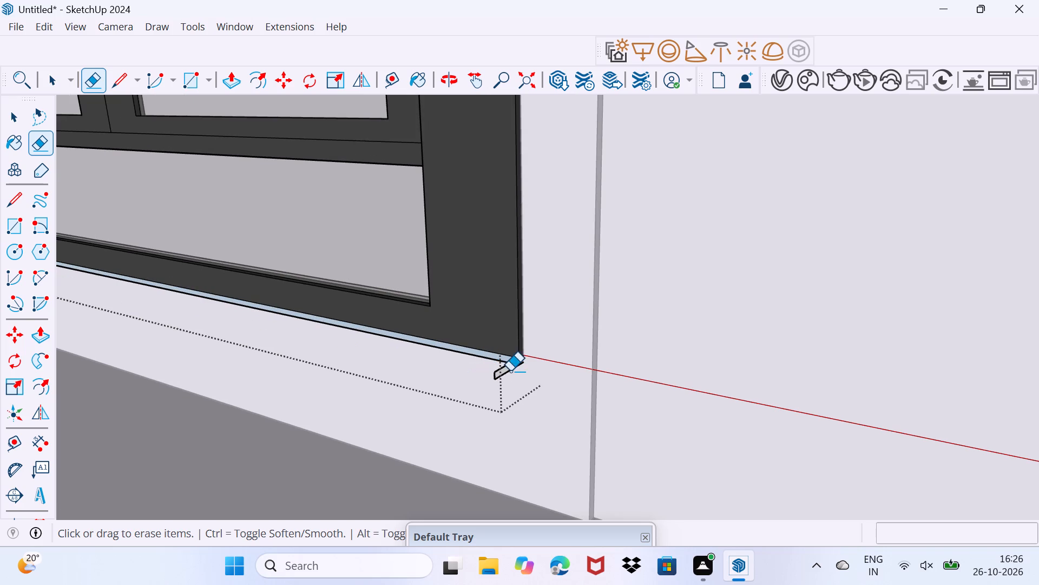
{"action": "left_click_drag", "start_coordinate": [506, 363], "coordinate": [516, 381]}
{"action": "left_click", "coordinate": [519, 361]}
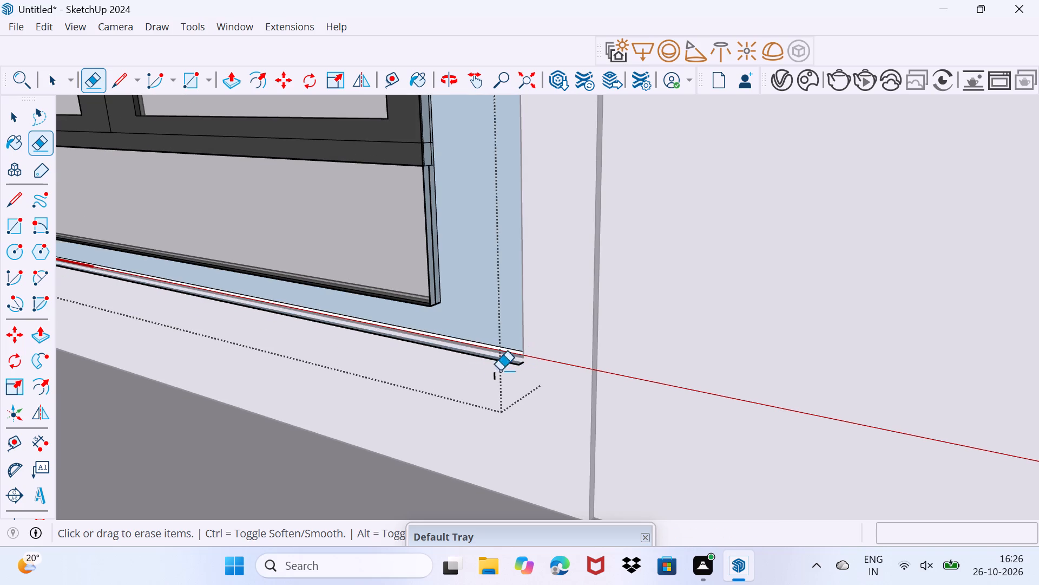
Leave the window component, look into the small stray component beside the building, and check the edited window in its recess.
{"action": "key", "text": "shift+z"}
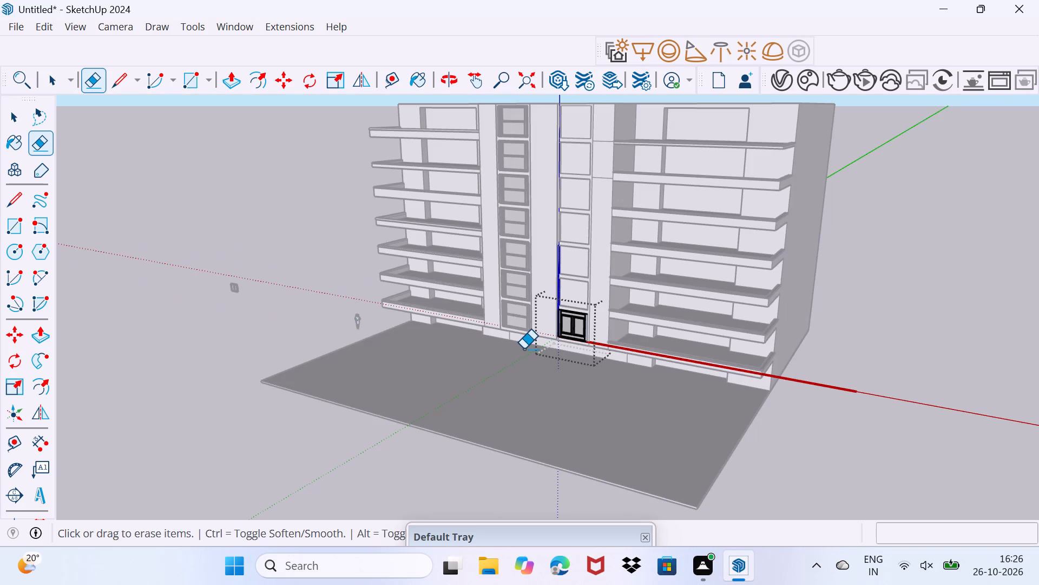
{"action": "key", "text": "Escape"}
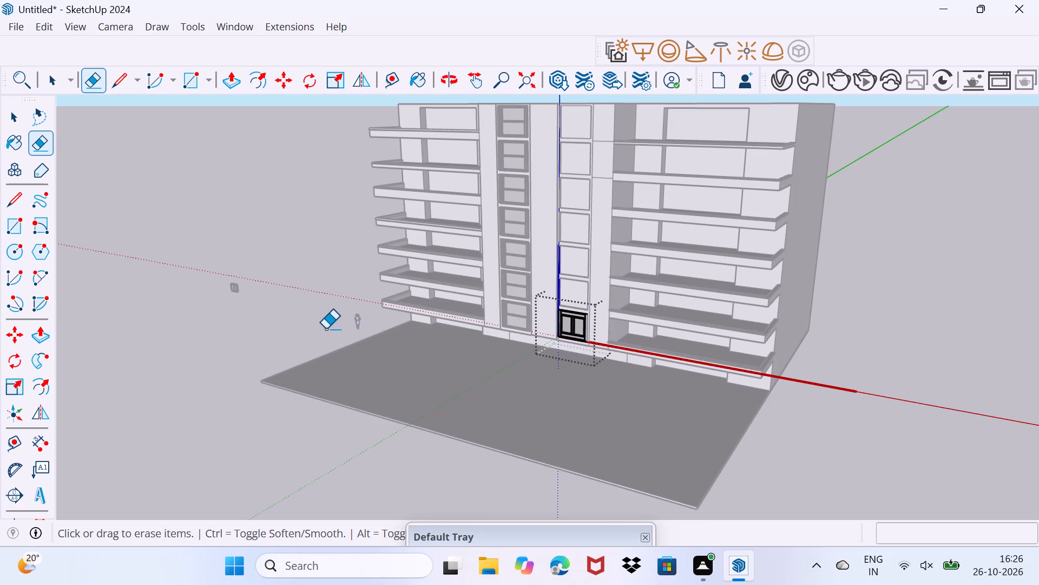
{"action": "key", "text": "space"}
{"action": "left_click_drag", "start_coordinate": [219, 354], "coordinate": [288, 274]}
{"action": "triple_click", "coordinate": [231, 292]}
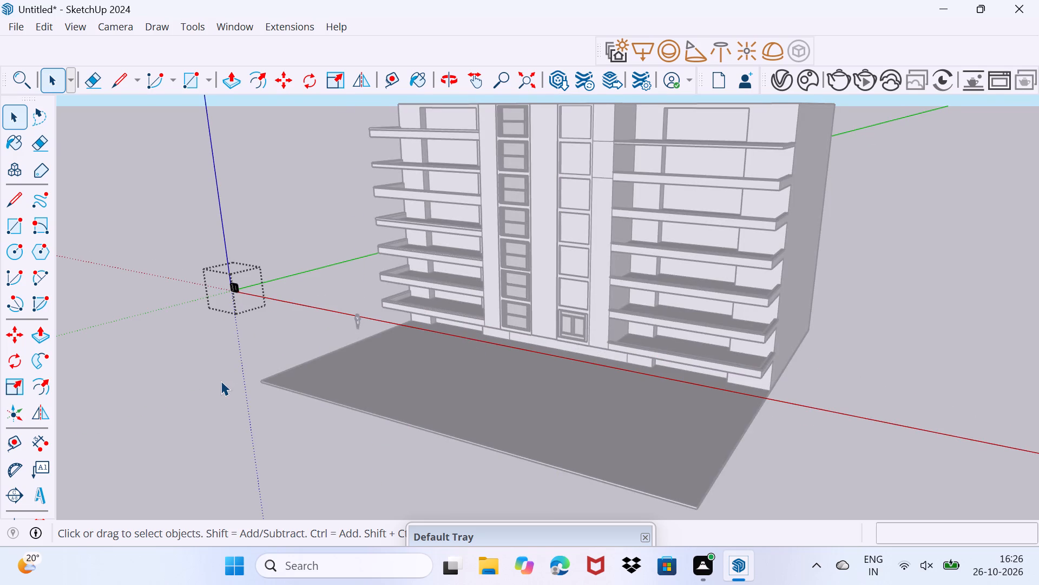
{"action": "double_click", "coordinate": [220, 382]}
{"action": "scroll", "coordinate": [586, 329], "scroll_direction": "up", "scroll_amount": 11}
{"action": "middle_click_drag", "start_coordinate": [555, 352], "coordinate": [581, 353]}
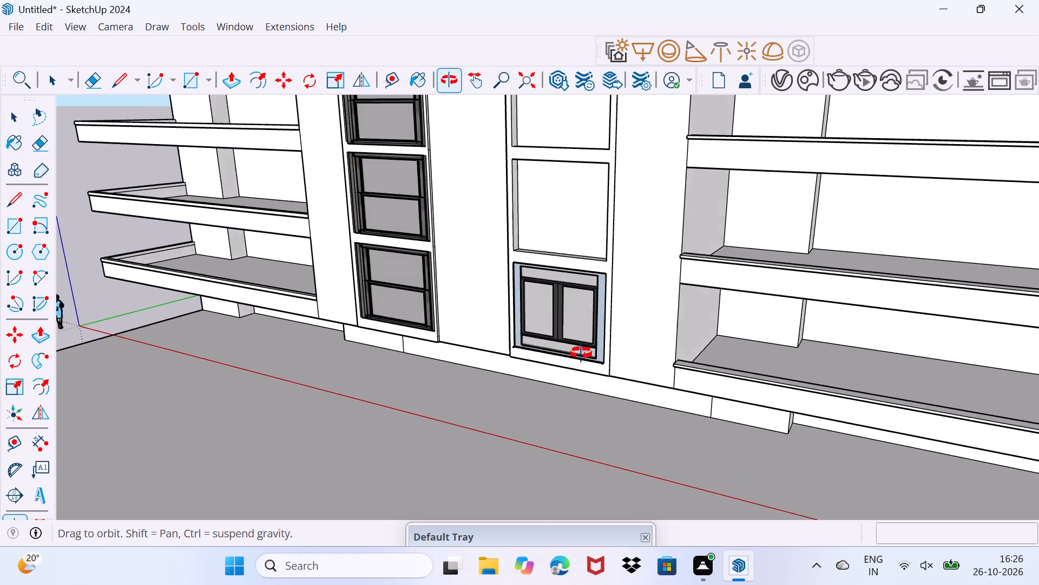
Undo the window component's sill and frame edits along with both of its scalings in the ground-floor recess.
{"action": "middle_click_drag", "start_coordinate": [581, 353], "coordinate": [632, 351]}
{"action": "scroll", "coordinate": [632, 336], "scroll_direction": "up", "scroll_amount": 5}
{"action": "left_click", "coordinate": [599, 341]}
{"action": "scroll", "coordinate": [543, 342], "scroll_direction": "up", "scroll_amount": 4}
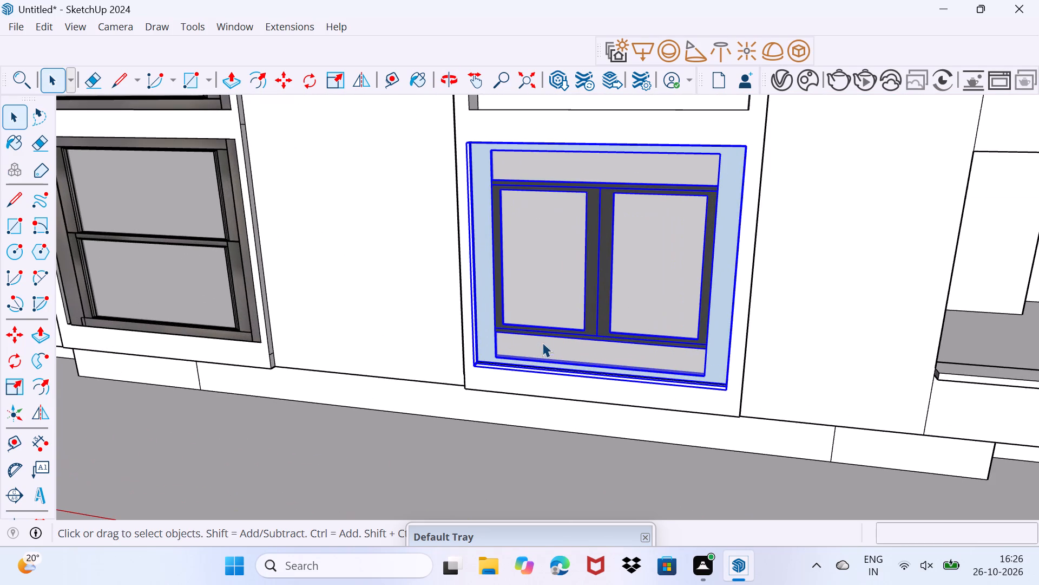
{"action": "middle_click_drag", "start_coordinate": [522, 351], "coordinate": [542, 370]}
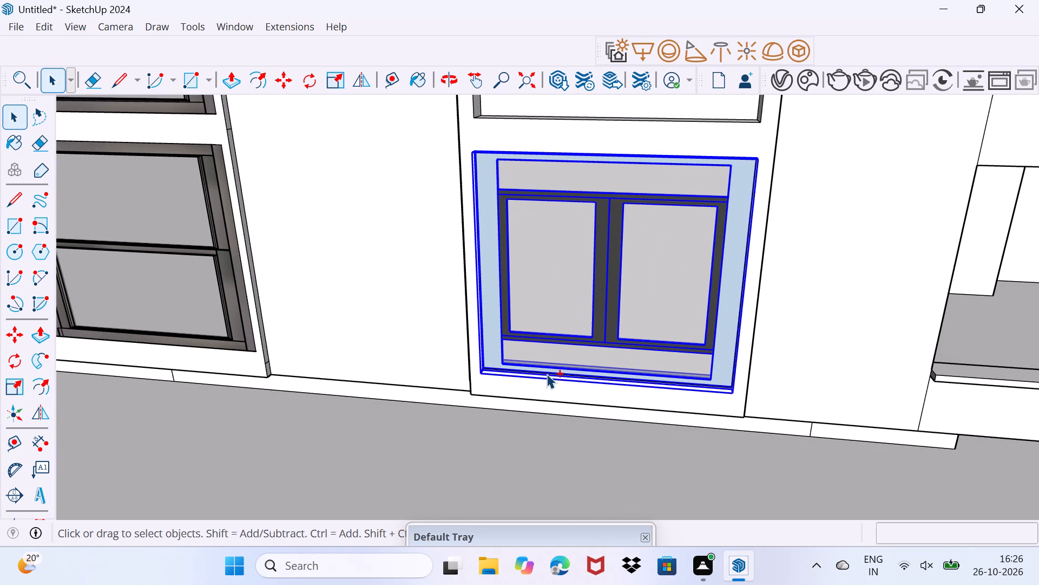
{"action": "key", "text": "ctrl+z"}
{"action": "key", "text": "ctrl+z"}
{"action": "key", "text": "ctrl+z"}
{"action": "key", "text": "ctrl+z"}
{"action": "key", "text": "ctrl+z"}
{"action": "key", "text": "ctrl+z"}
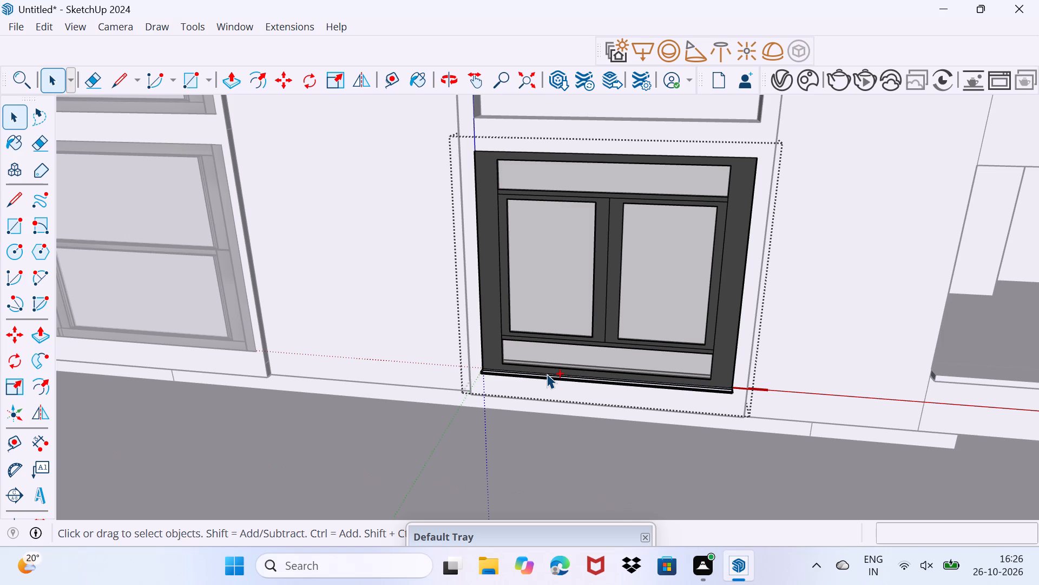
{"action": "key", "text": "ctrl+z"}
{"action": "key", "text": "ctrl+z"}
{"action": "key", "text": "ctrl+z"}
{"action": "key", "text": "ctrl+z"}
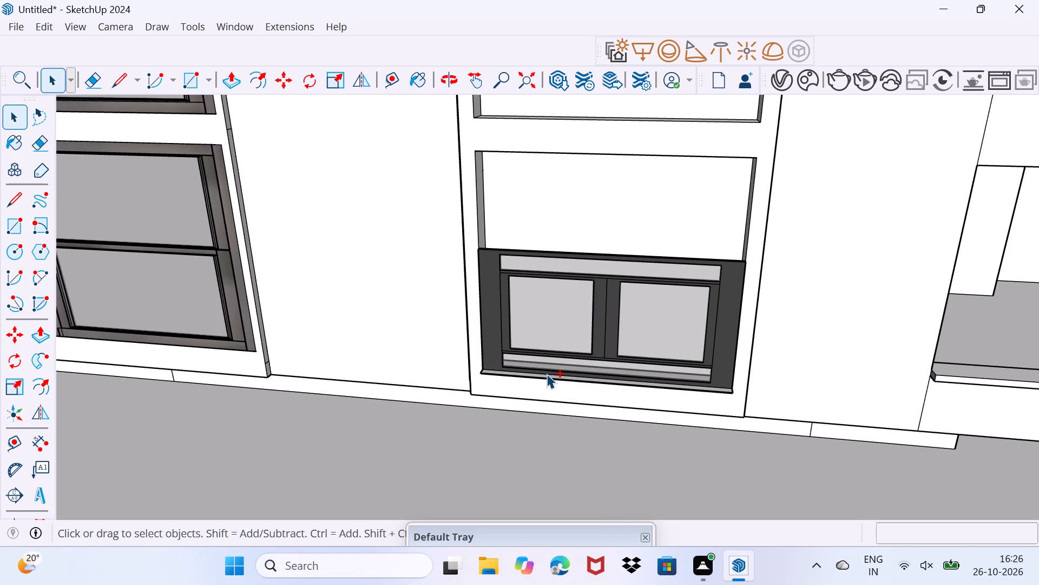
{"action": "key", "text": "ctrl+z"}
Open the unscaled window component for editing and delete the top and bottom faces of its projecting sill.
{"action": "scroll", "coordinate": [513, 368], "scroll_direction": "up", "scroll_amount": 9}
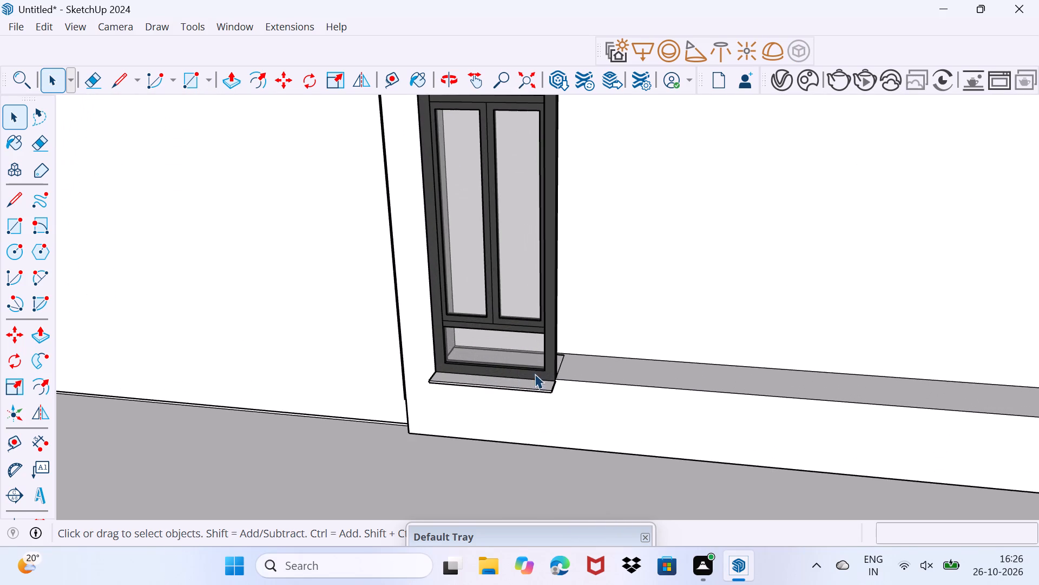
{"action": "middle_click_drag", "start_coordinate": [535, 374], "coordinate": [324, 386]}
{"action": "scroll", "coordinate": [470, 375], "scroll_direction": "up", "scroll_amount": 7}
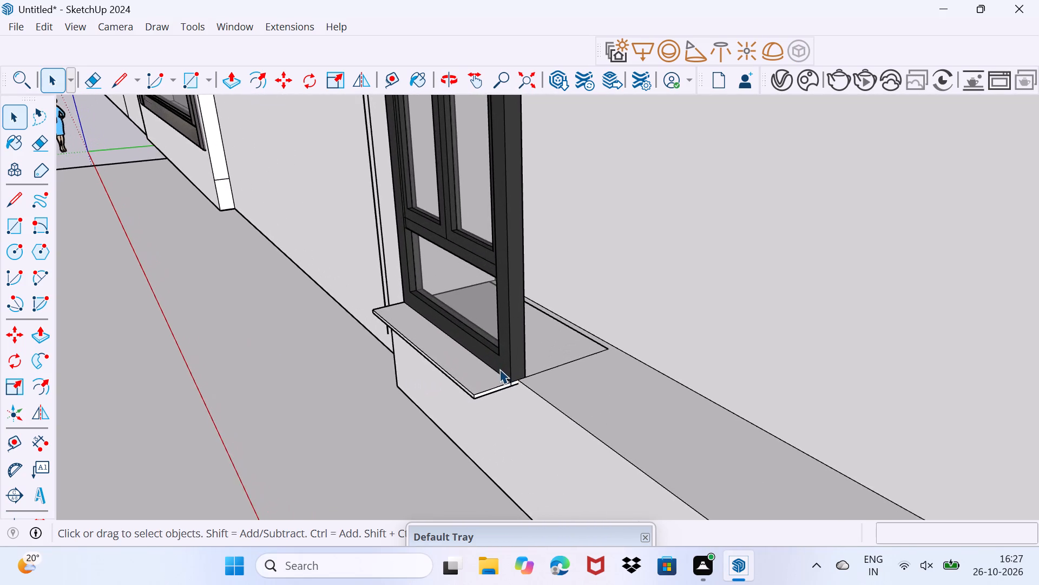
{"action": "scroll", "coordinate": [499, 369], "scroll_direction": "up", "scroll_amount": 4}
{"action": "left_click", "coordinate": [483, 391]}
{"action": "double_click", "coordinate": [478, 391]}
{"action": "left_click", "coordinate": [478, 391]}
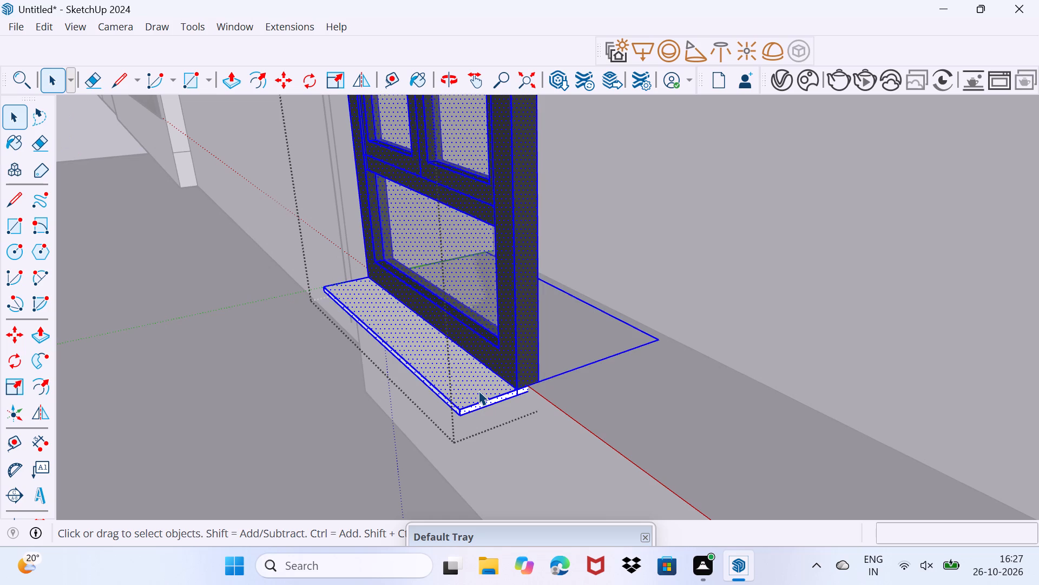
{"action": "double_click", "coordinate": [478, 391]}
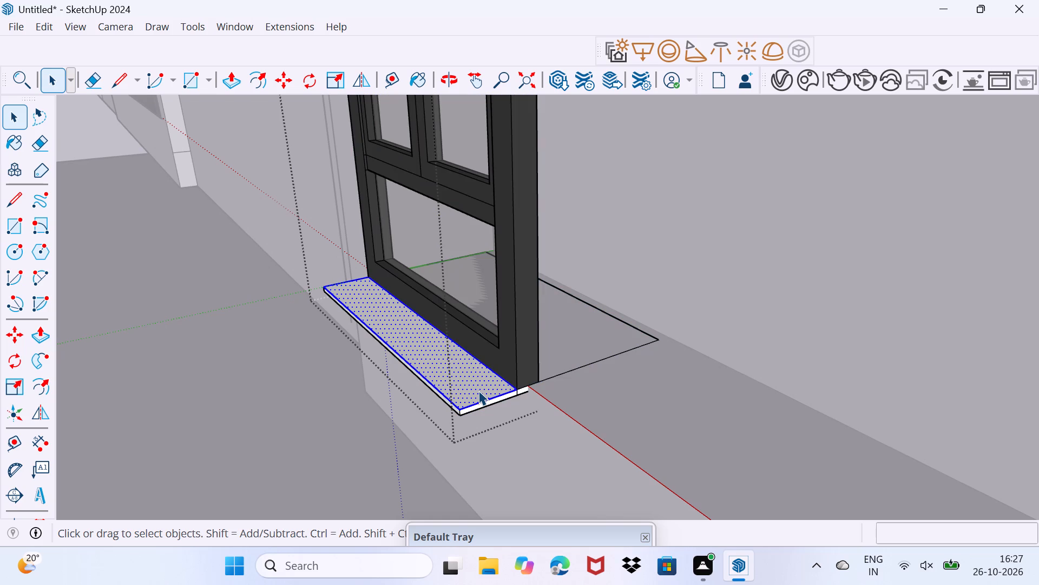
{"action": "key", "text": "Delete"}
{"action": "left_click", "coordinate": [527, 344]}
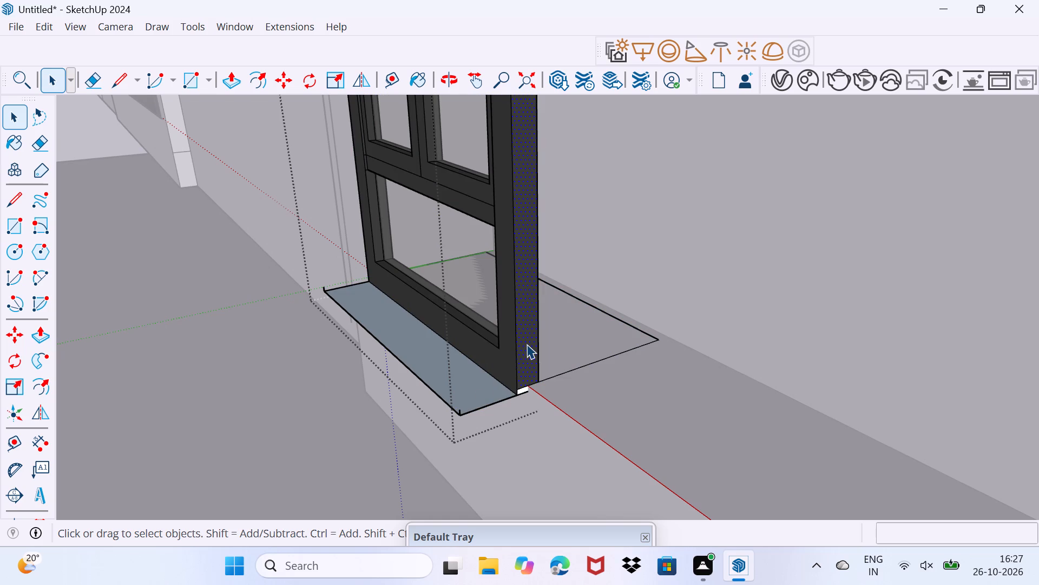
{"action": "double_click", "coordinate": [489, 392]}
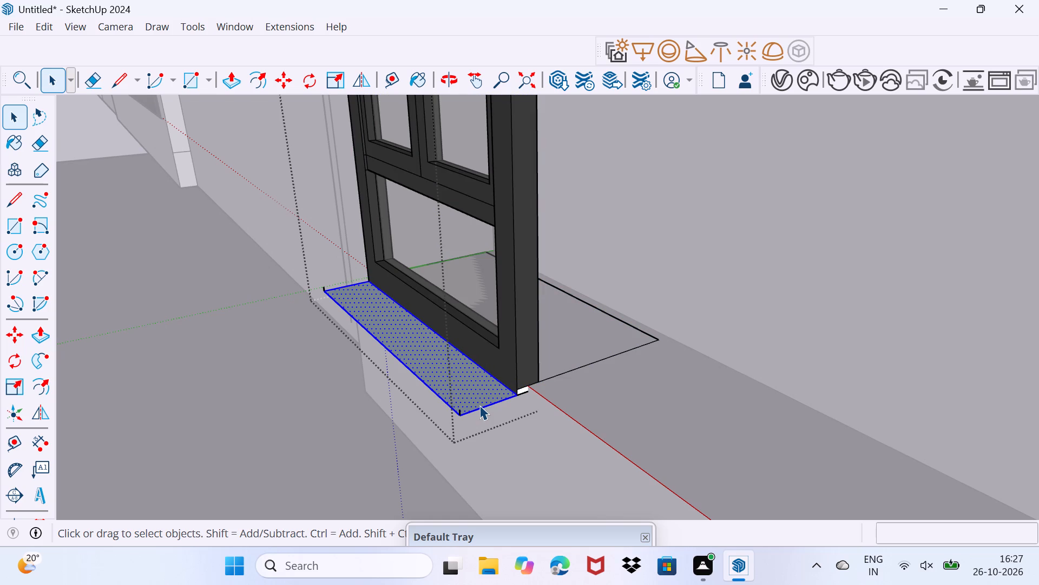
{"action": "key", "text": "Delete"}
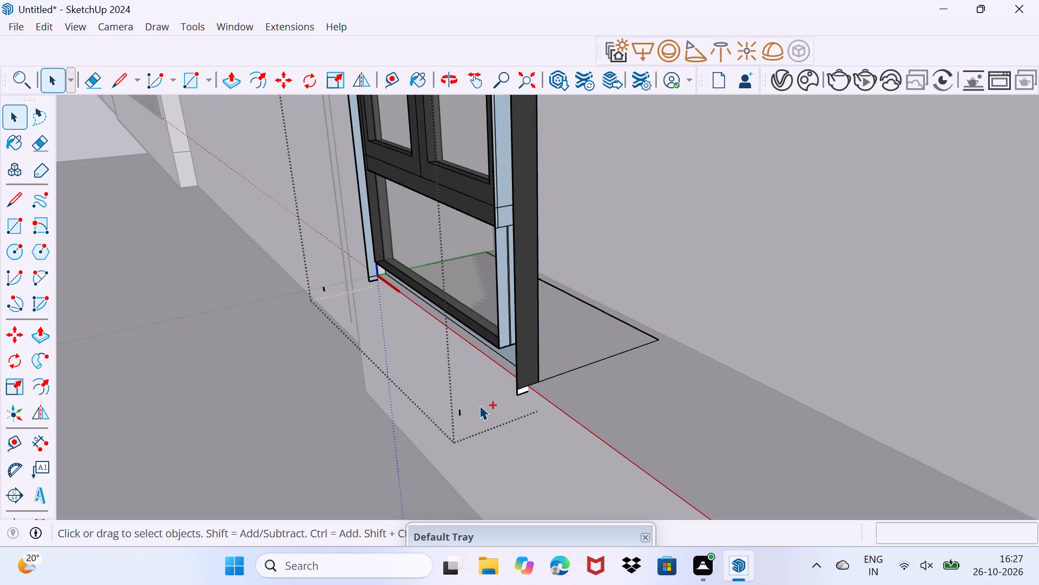
Undo the sill face deletions and the placement of the window in the recess.
{"action": "key", "text": "ctrl+z"}
{"action": "key", "text": "ctrl+z"}
{"action": "key", "text": "ctrl+z"}
{"action": "key", "text": "ctrl+z"}
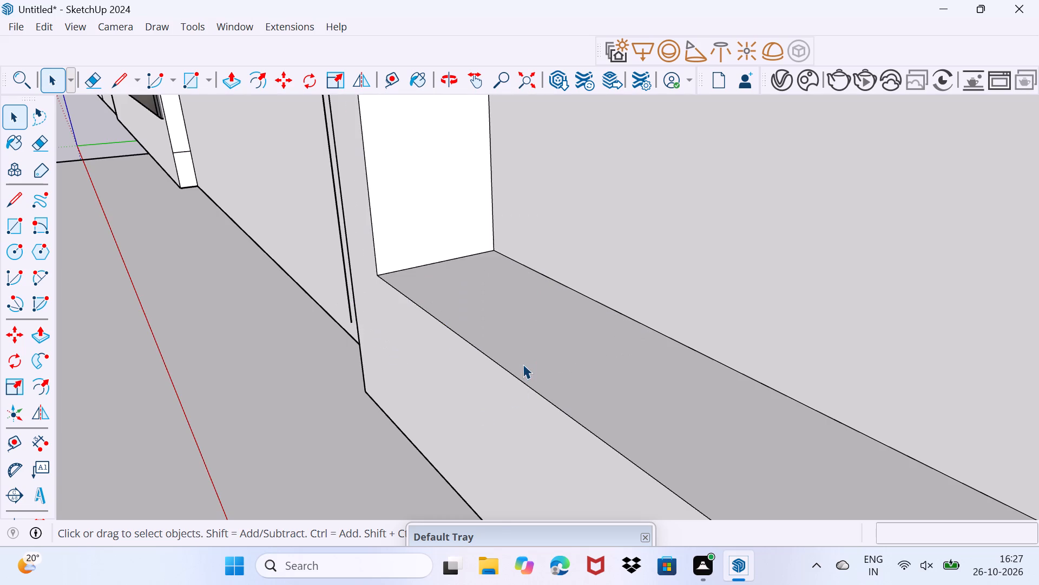
Open 3D Warehouse at the model results for the WINDOW search.
{"action": "scroll", "coordinate": [523, 364], "scroll_direction": "down", "scroll_amount": 20}
{"action": "scroll", "coordinate": [523, 364], "scroll_direction": "down", "scroll_amount": 19}
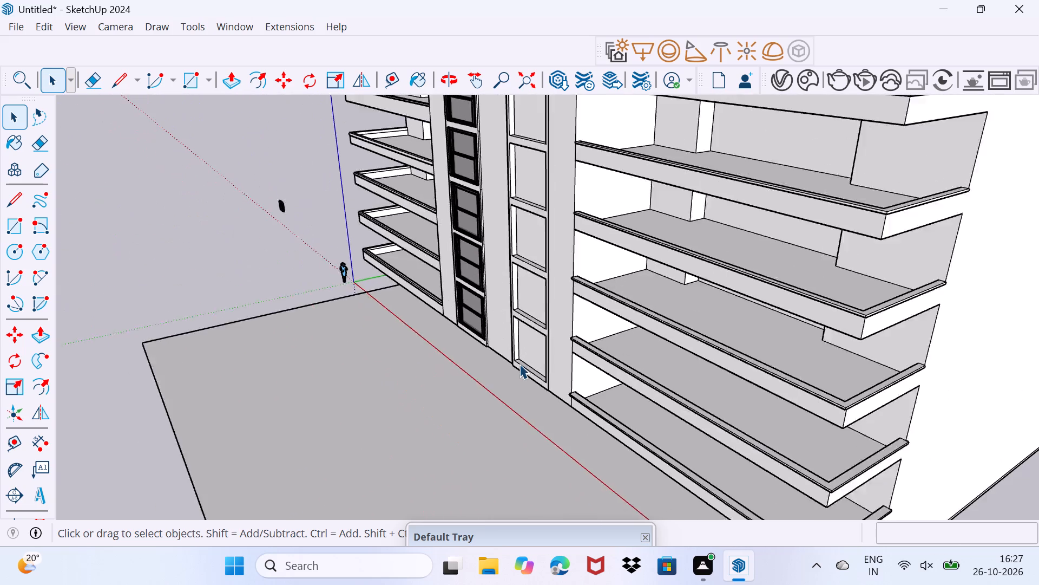
{"action": "scroll", "coordinate": [519, 364], "scroll_direction": "down", "scroll_amount": 2}
{"action": "left_click", "coordinate": [238, 25]}
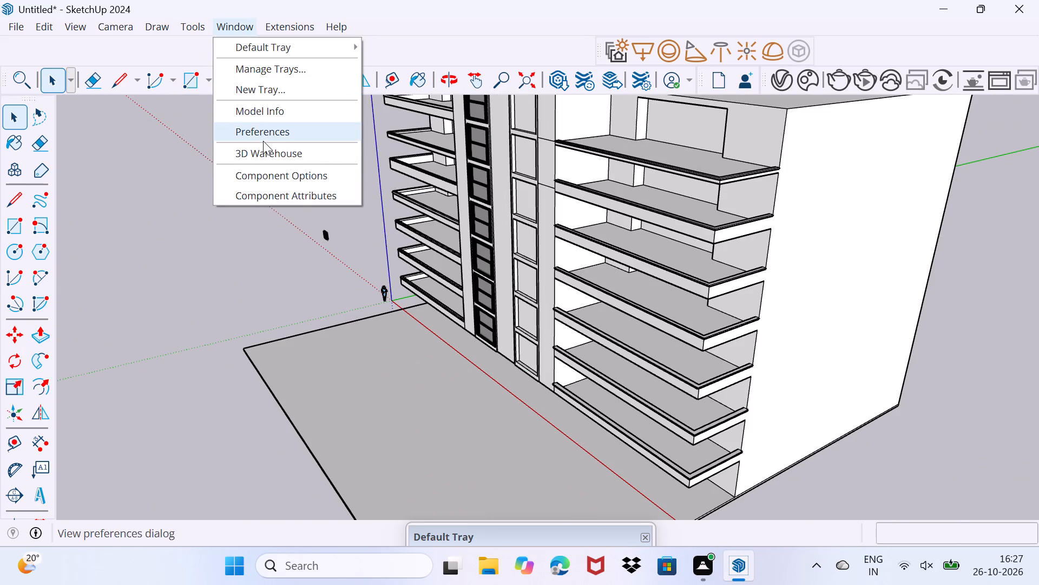
{"action": "left_click", "coordinate": [255, 153]}
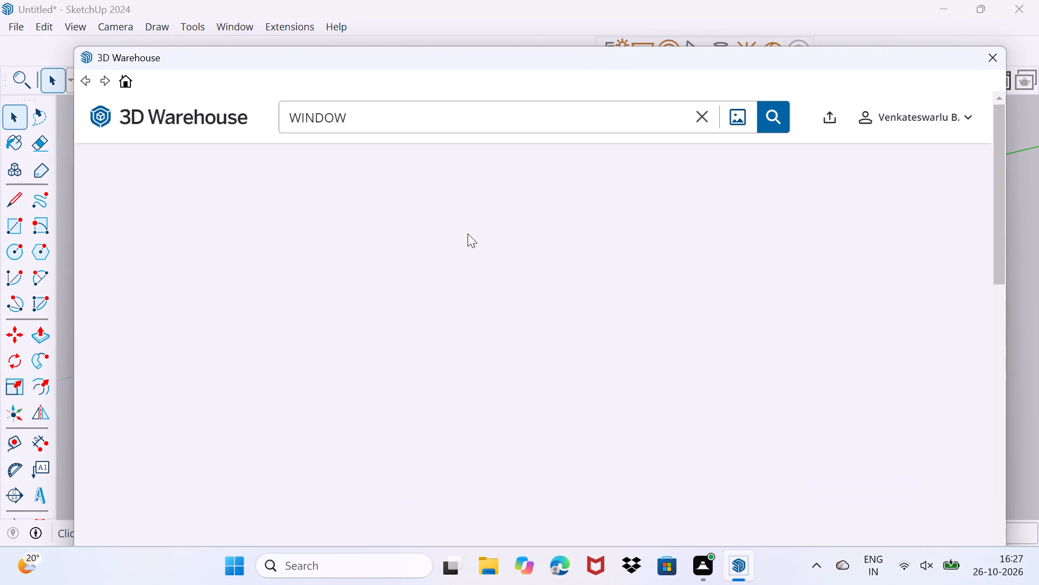
{"action": "scroll", "coordinate": [468, 233], "scroll_direction": "down", "scroll_amount": 3}
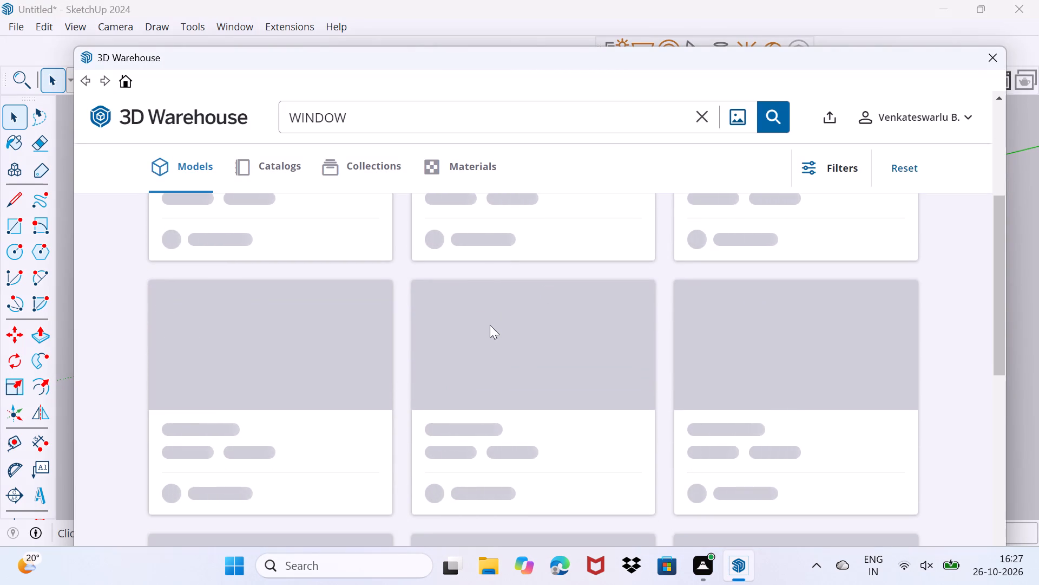
{"action": "scroll", "coordinate": [484, 322], "scroll_direction": "up", "scroll_amount": 5}
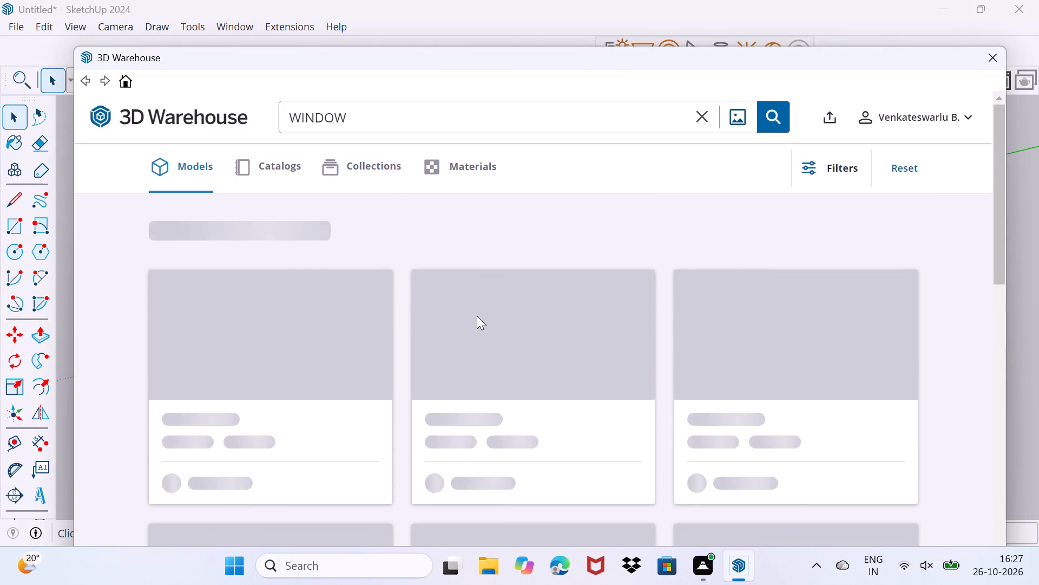
{"action": "scroll", "coordinate": [482, 313], "scroll_direction": "up", "scroll_amount": 1}
Unmute the system sound and raise its volume to the maximum.
{"action": "left_click", "coordinate": [926, 573]}
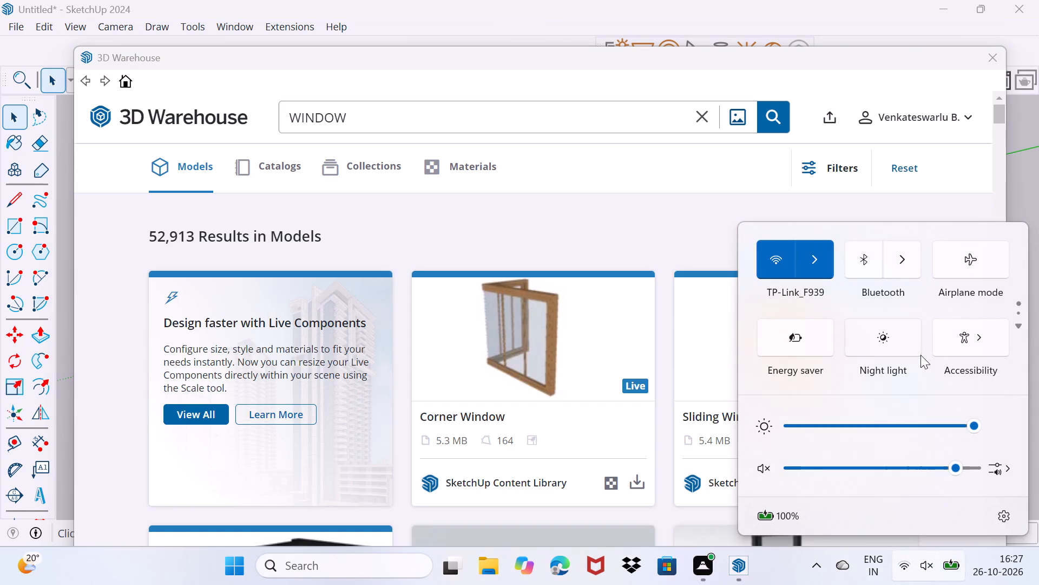
{"action": "scroll", "coordinate": [865, 394], "scroll_direction": "down", "scroll_amount": 4}
{"action": "left_click_drag", "start_coordinate": [959, 464], "coordinate": [1033, 463]}
Browse the 3D Warehouse window models for a replacement and open the dark two-pane window with top lights.
{"action": "left_click_drag", "start_coordinate": [646, 448], "coordinate": [661, 399]}
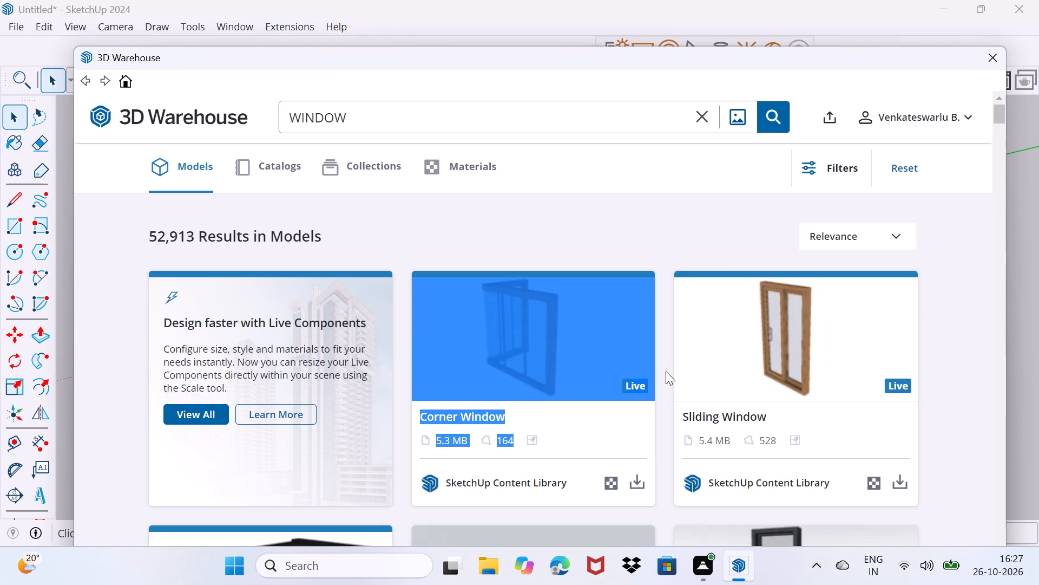
{"action": "scroll", "coordinate": [606, 371], "scroll_direction": "down", "scroll_amount": 4}
{"action": "left_click_drag", "start_coordinate": [521, 380], "coordinate": [542, 343]}
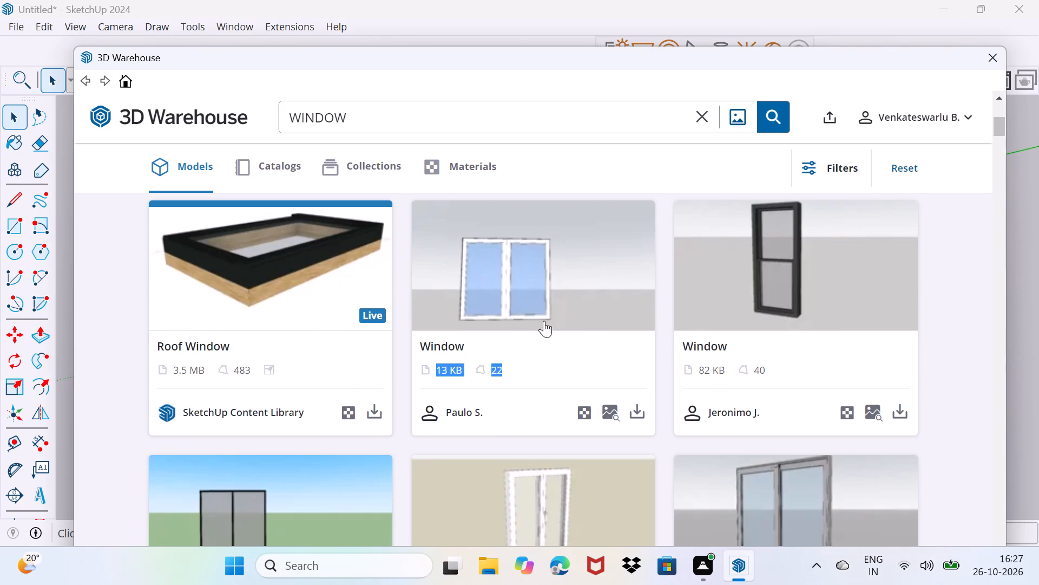
{"action": "scroll", "coordinate": [541, 327], "scroll_direction": "down", "scroll_amount": 10}
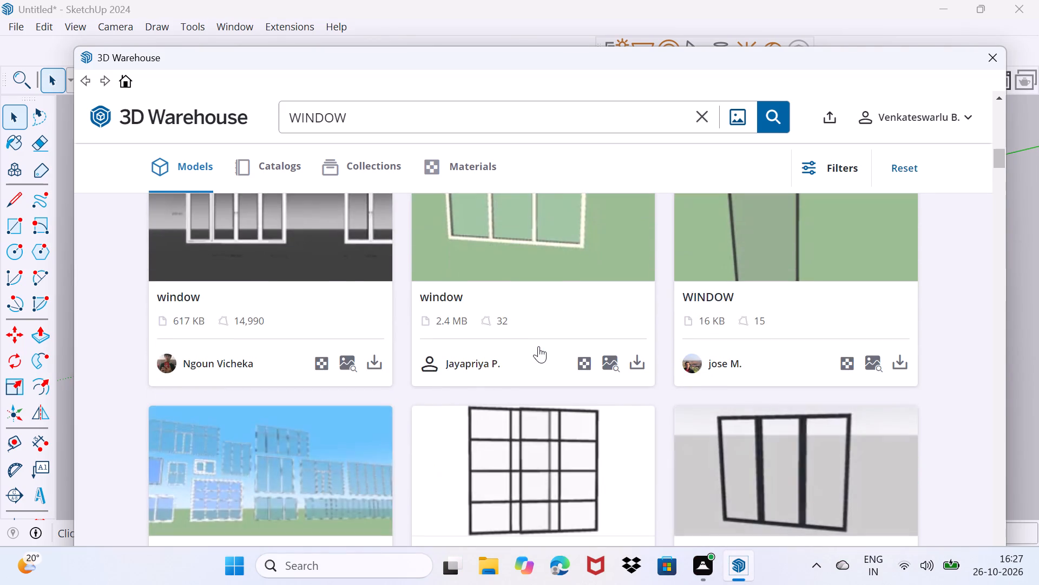
{"action": "scroll", "coordinate": [538, 346], "scroll_direction": "down", "scroll_amount": 8}
{"action": "scroll", "coordinate": [538, 346], "scroll_direction": "up", "scroll_amount": 2}
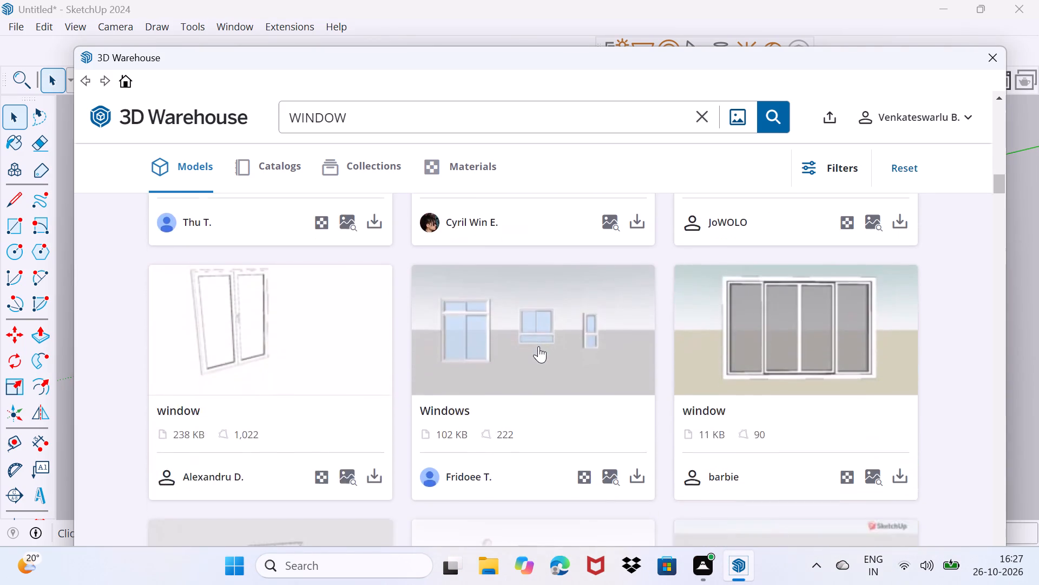
{"action": "scroll", "coordinate": [538, 346], "scroll_direction": "up", "scroll_amount": 3}
{"action": "scroll", "coordinate": [538, 346], "scroll_direction": "down", "scroll_amount": 7}
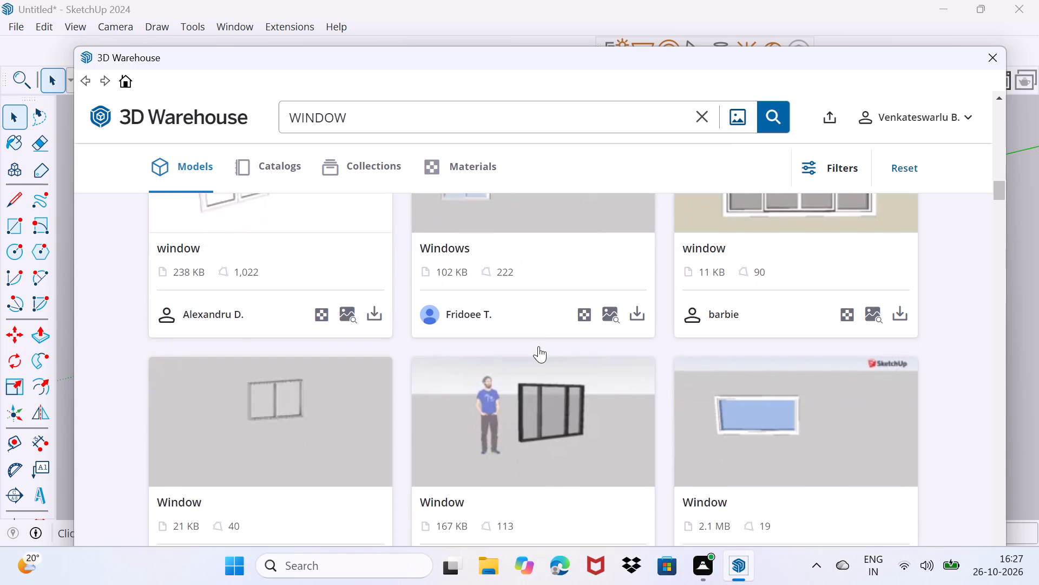
{"action": "scroll", "coordinate": [538, 346], "scroll_direction": "down", "scroll_amount": 14}
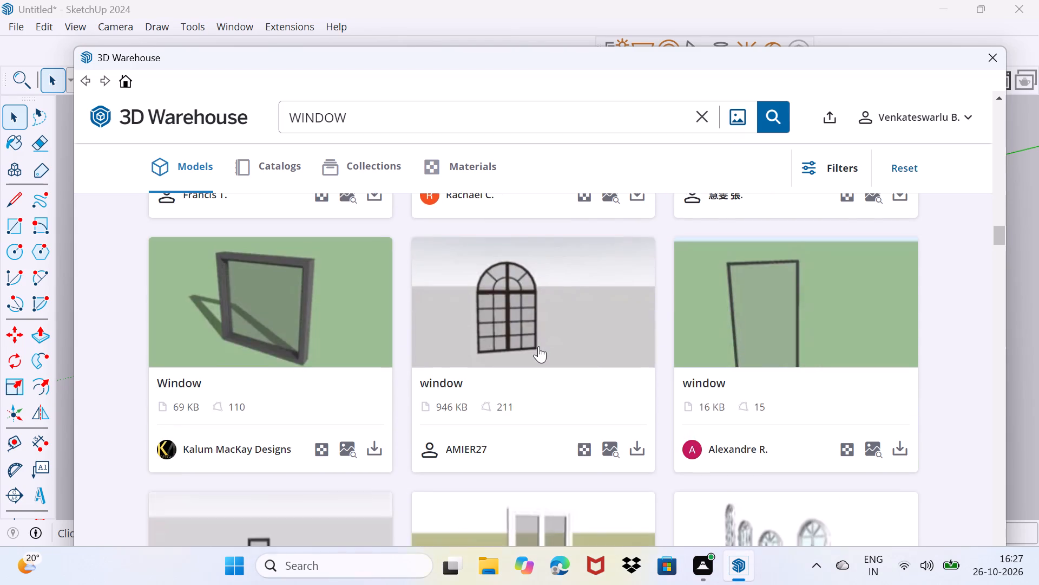
{"action": "scroll", "coordinate": [538, 346], "scroll_direction": "down", "scroll_amount": 6}
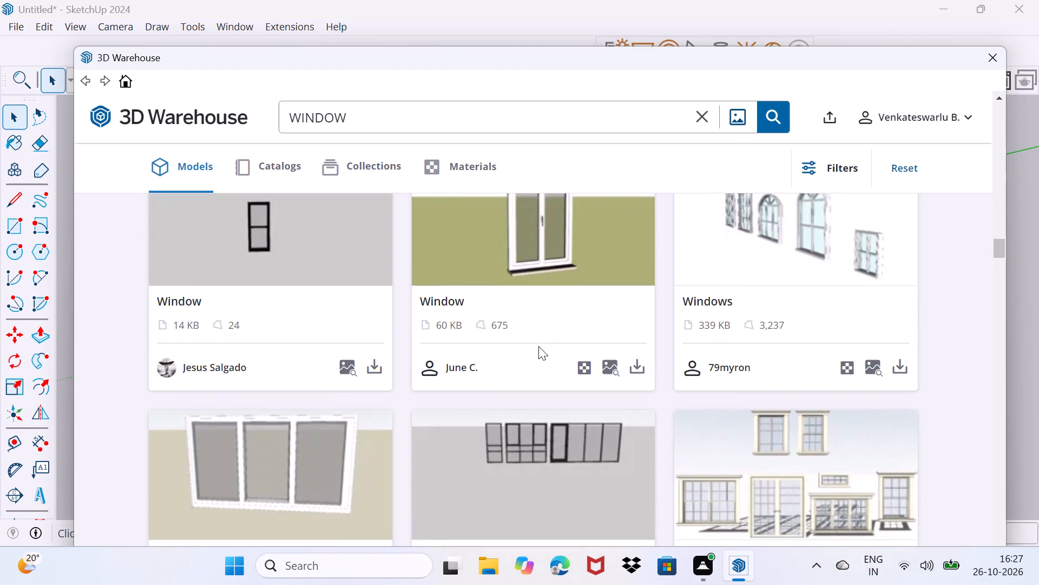
{"action": "scroll", "coordinate": [538, 346], "scroll_direction": "down", "scroll_amount": 8}
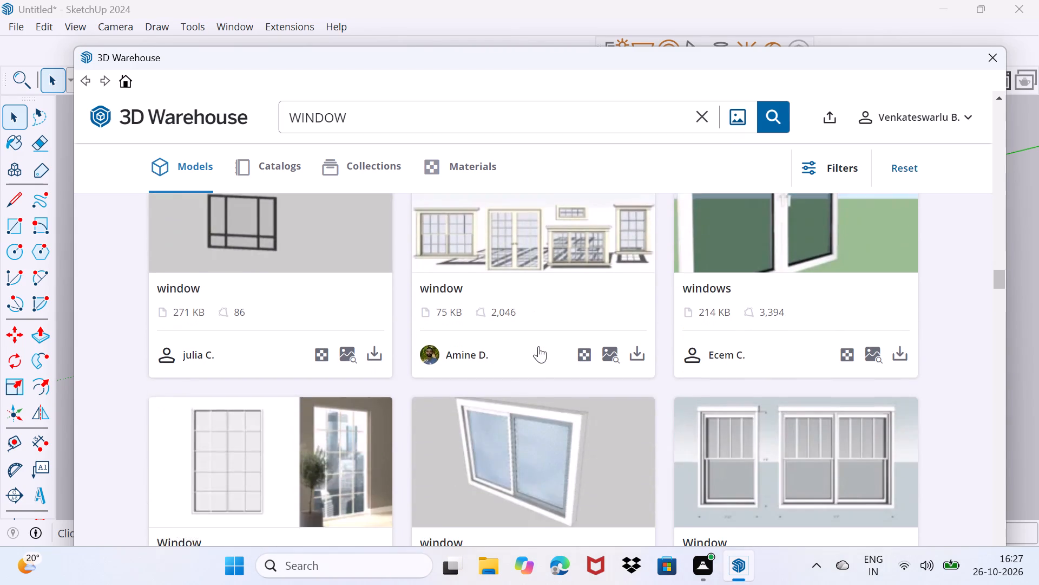
{"action": "scroll", "coordinate": [538, 346], "scroll_direction": "down", "scroll_amount": 5}
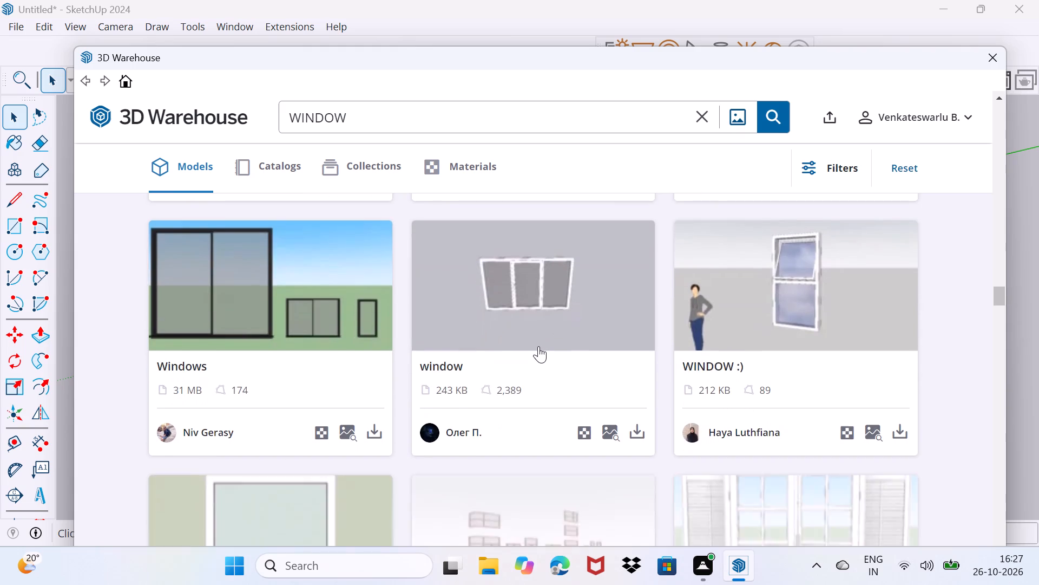
{"action": "scroll", "coordinate": [538, 346], "scroll_direction": "down", "scroll_amount": 5}
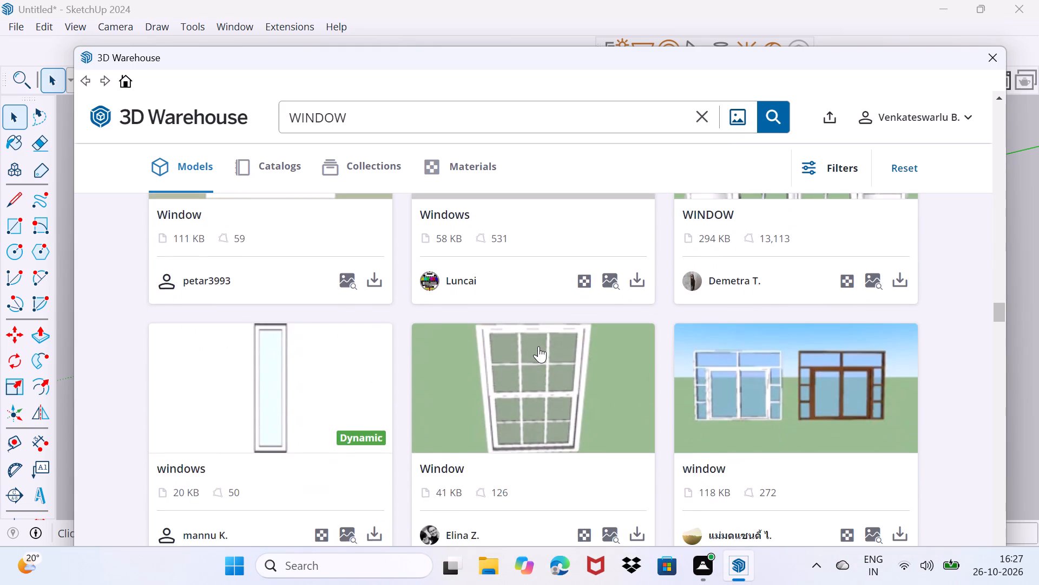
{"action": "scroll", "coordinate": [538, 346], "scroll_direction": "down", "scroll_amount": 1}
{"action": "scroll", "coordinate": [538, 346], "scroll_direction": "up", "scroll_amount": 6}
{"action": "scroll", "coordinate": [538, 346], "scroll_direction": "down", "scroll_amount": 1}
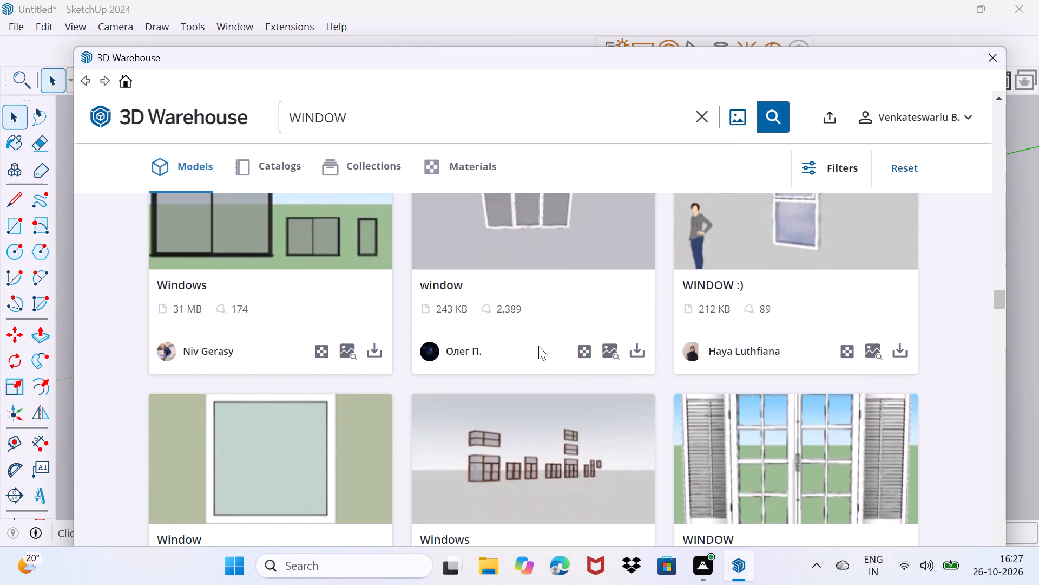
{"action": "scroll", "coordinate": [538, 346], "scroll_direction": "down", "scroll_amount": 13}
{"action": "scroll", "coordinate": [538, 346], "scroll_direction": "up", "scroll_amount": 3}
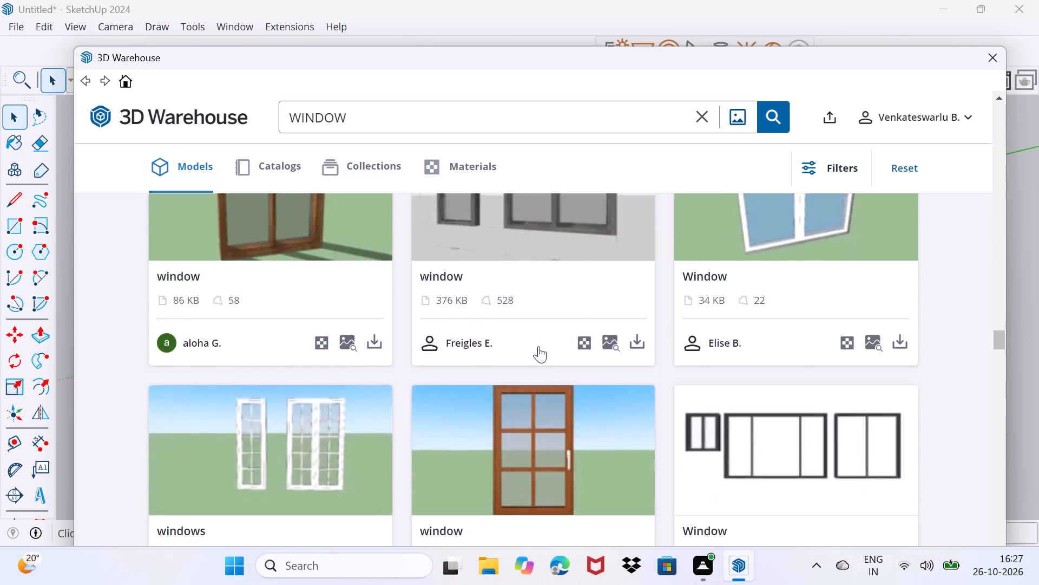
{"action": "scroll", "coordinate": [538, 346], "scroll_direction": "down", "scroll_amount": 11}
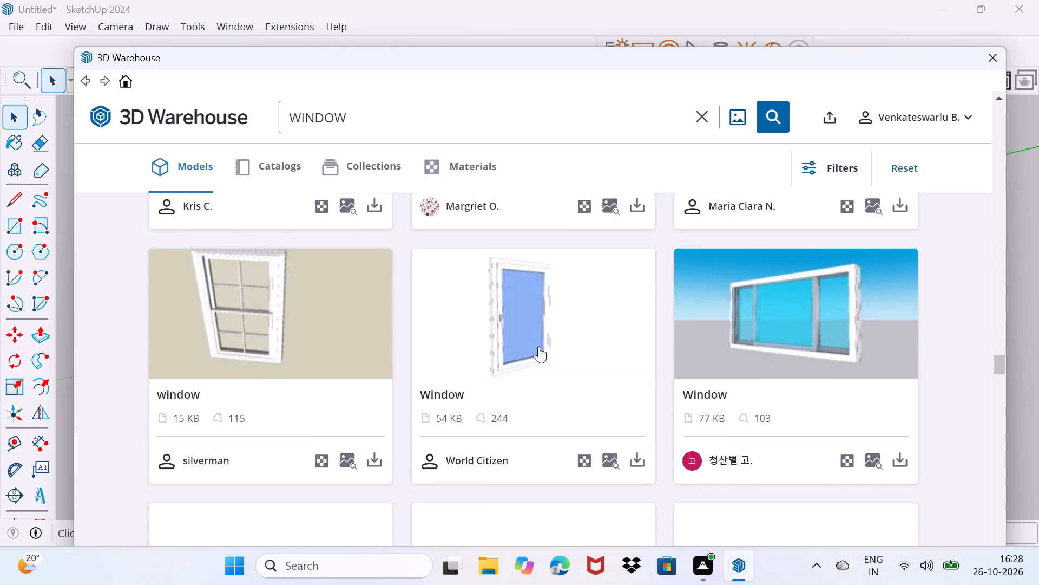
{"action": "scroll", "coordinate": [538, 346], "scroll_direction": "down", "scroll_amount": 4}
{"action": "scroll", "coordinate": [538, 346], "scroll_direction": "up", "scroll_amount": 3}
{"action": "scroll", "coordinate": [538, 346], "scroll_direction": "down", "scroll_amount": 5}
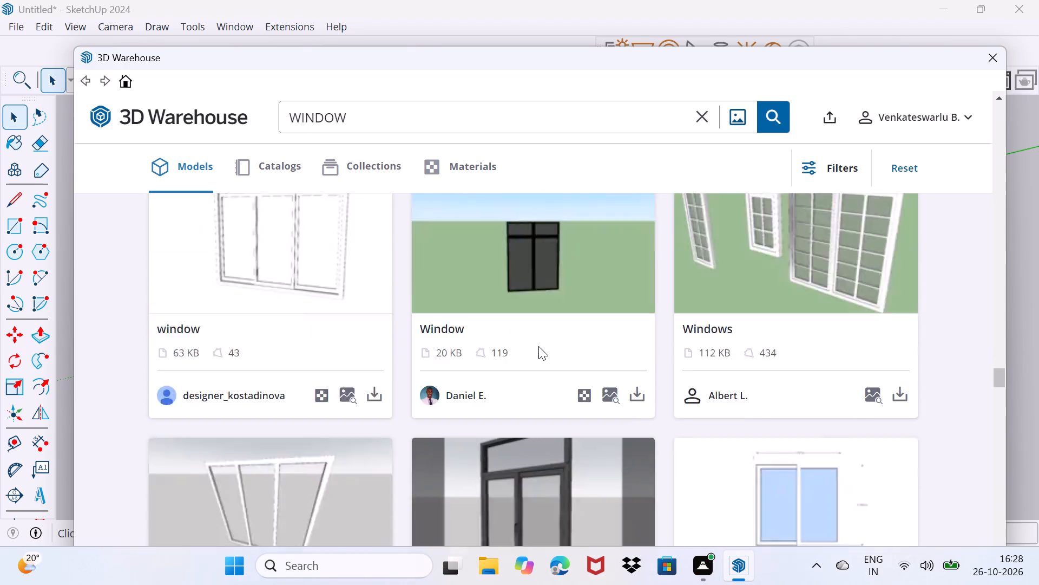
{"action": "scroll", "coordinate": [538, 346], "scroll_direction": "up", "scroll_amount": 3}
{"action": "left_click", "coordinate": [551, 315]}
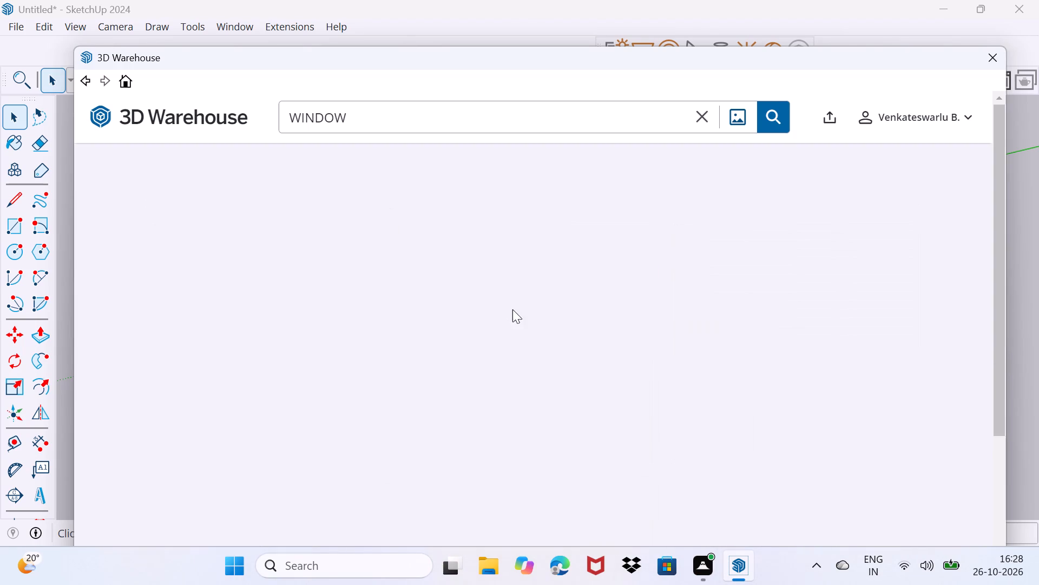
Download the dark two-pane church window into the model and place it on the ground slab in front of the facade.
{"action": "scroll", "coordinate": [420, 315], "scroll_direction": "down", "scroll_amount": 2}
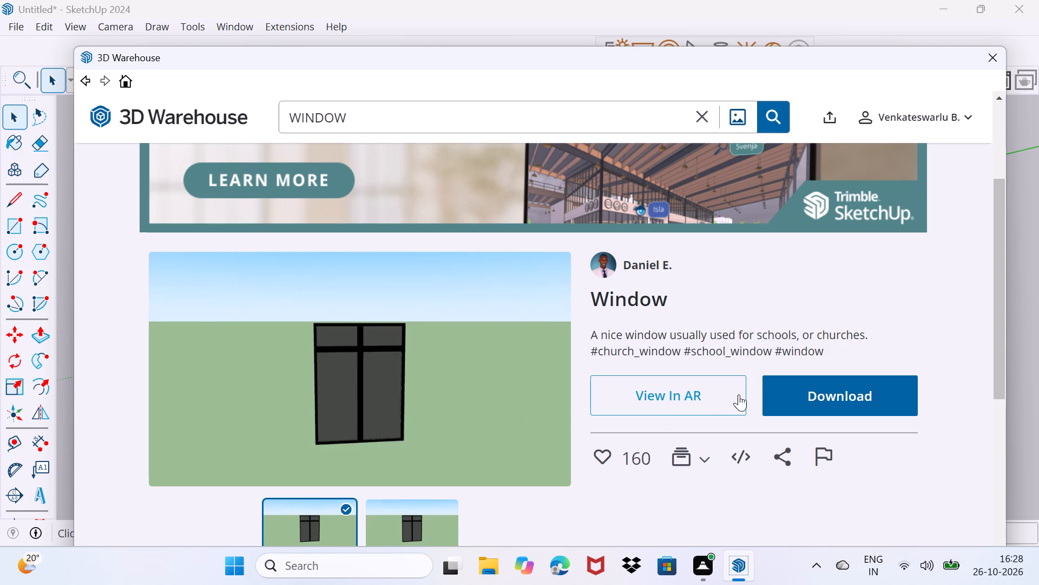
{"action": "left_click", "coordinate": [831, 404]}
{"action": "left_click", "coordinate": [499, 333]}
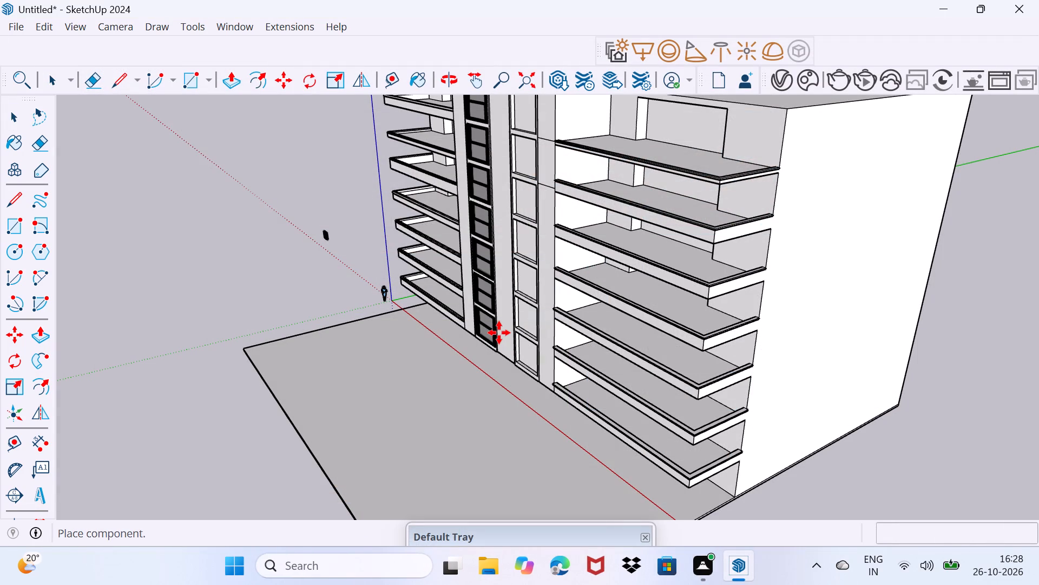
{"action": "scroll", "coordinate": [377, 434], "scroll_direction": "up", "scroll_amount": 12}
{"action": "middle_click_drag", "start_coordinate": [361, 430], "coordinate": [519, 352]}
{"action": "left_click", "coordinate": [422, 363]}
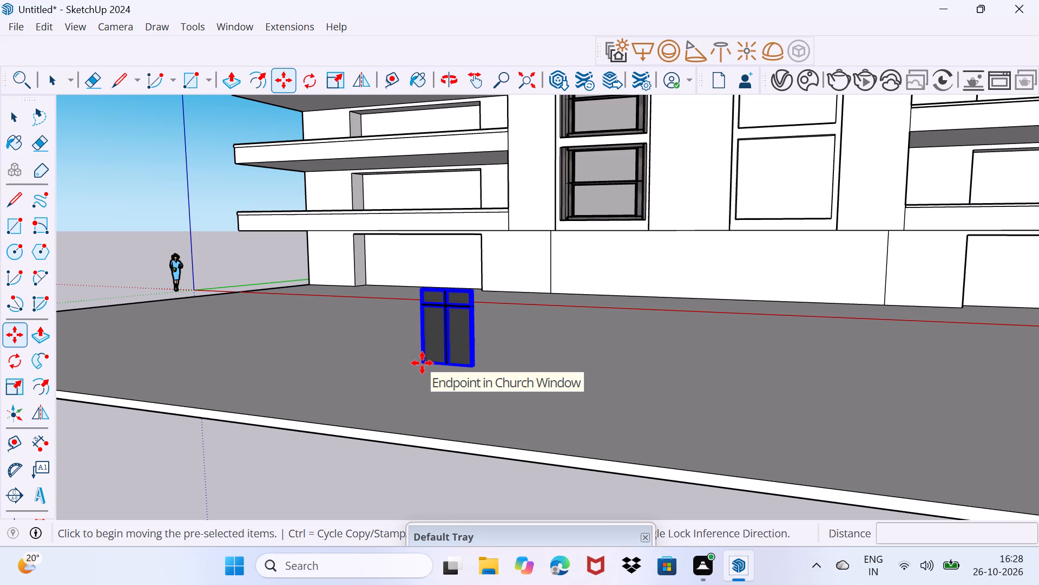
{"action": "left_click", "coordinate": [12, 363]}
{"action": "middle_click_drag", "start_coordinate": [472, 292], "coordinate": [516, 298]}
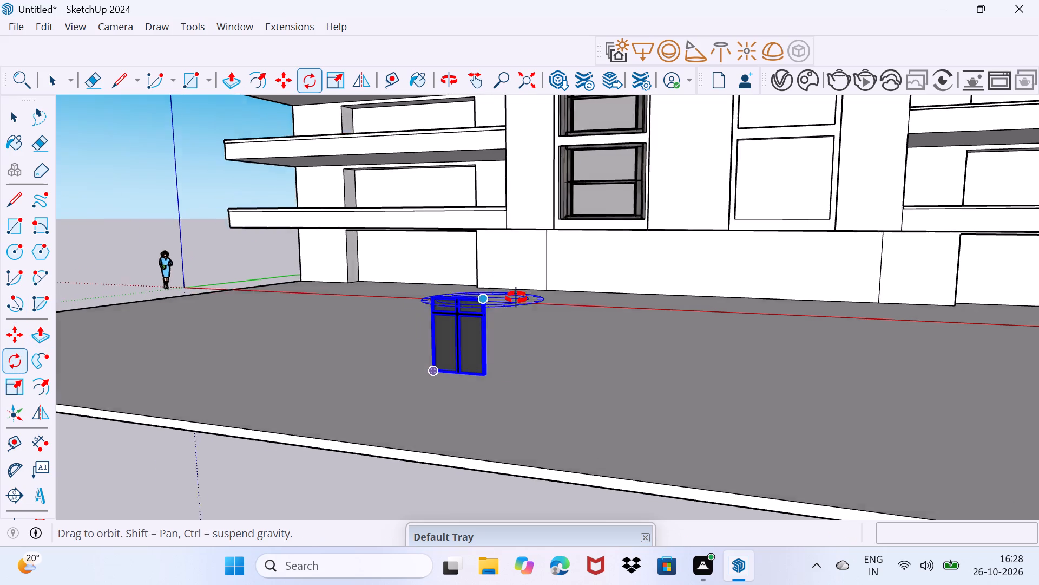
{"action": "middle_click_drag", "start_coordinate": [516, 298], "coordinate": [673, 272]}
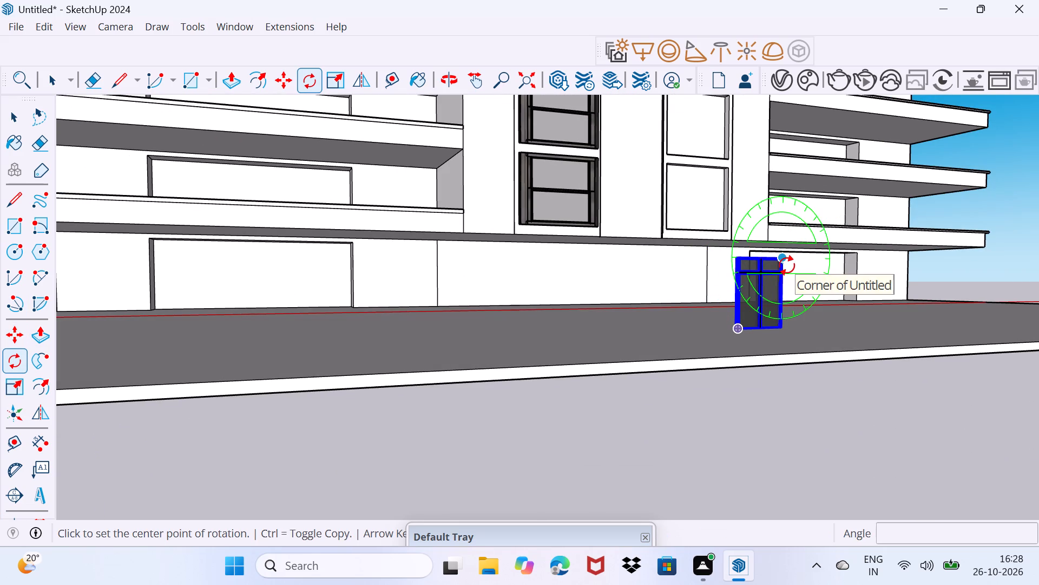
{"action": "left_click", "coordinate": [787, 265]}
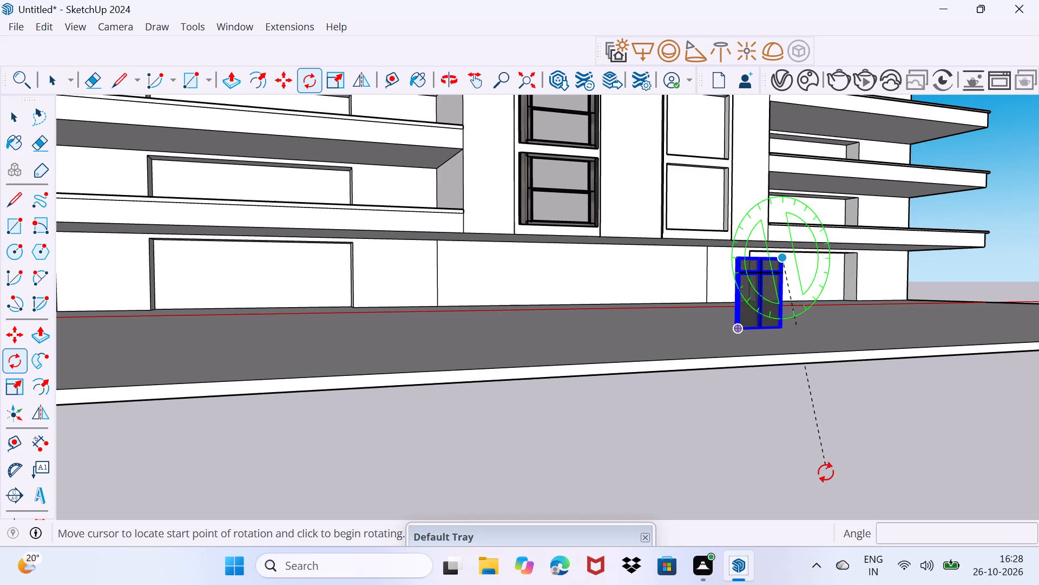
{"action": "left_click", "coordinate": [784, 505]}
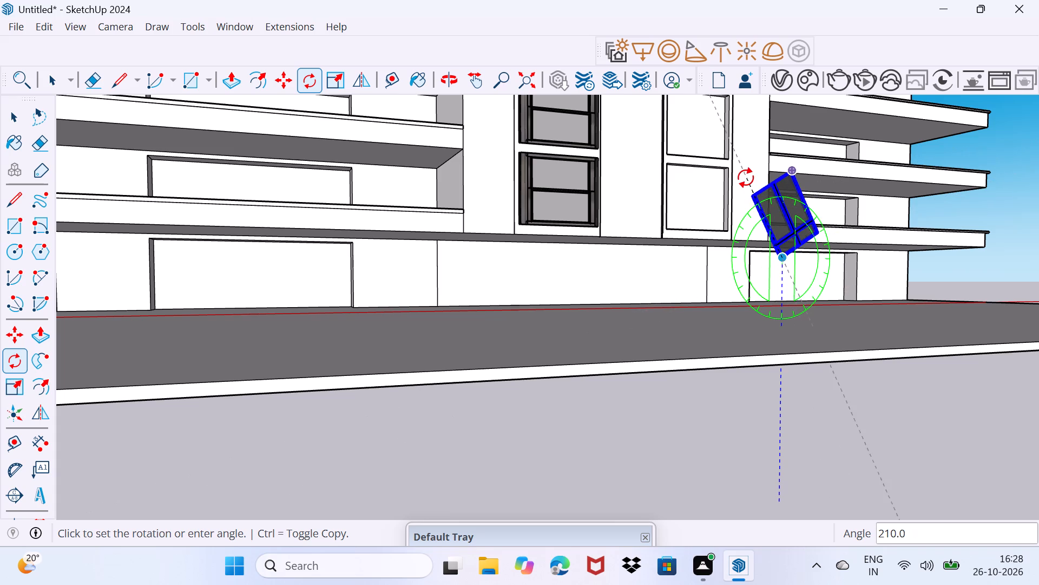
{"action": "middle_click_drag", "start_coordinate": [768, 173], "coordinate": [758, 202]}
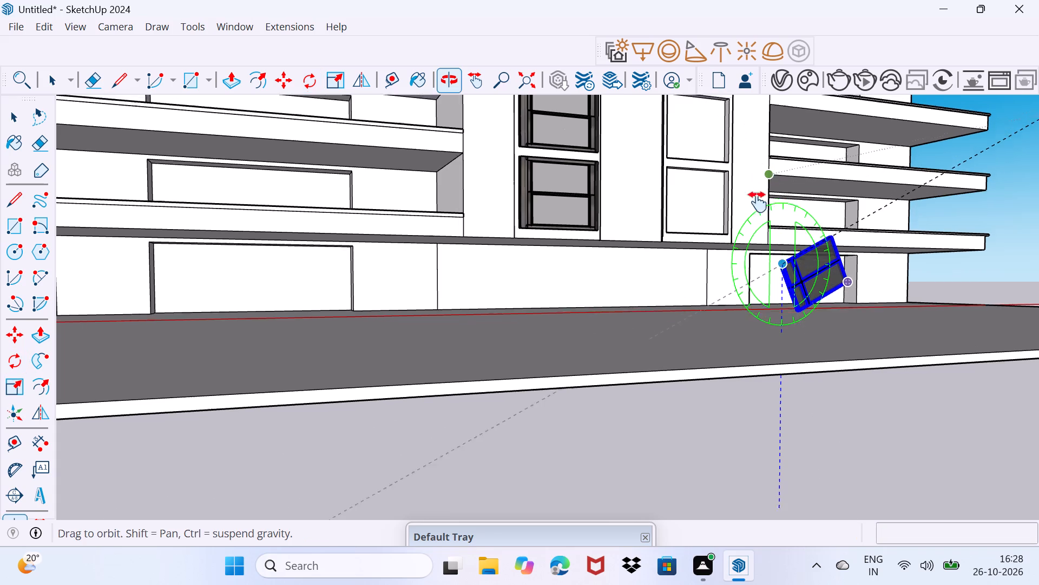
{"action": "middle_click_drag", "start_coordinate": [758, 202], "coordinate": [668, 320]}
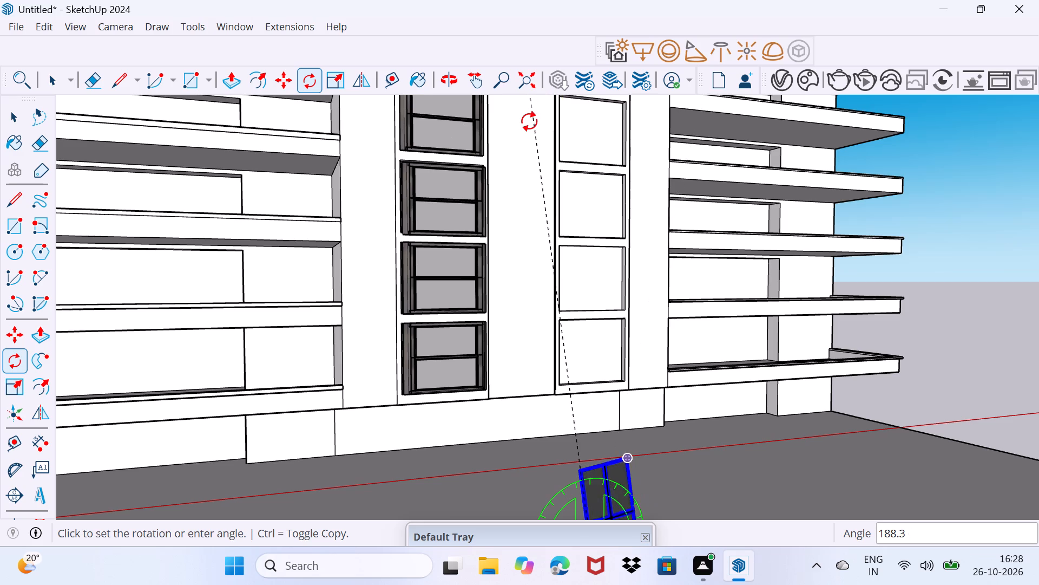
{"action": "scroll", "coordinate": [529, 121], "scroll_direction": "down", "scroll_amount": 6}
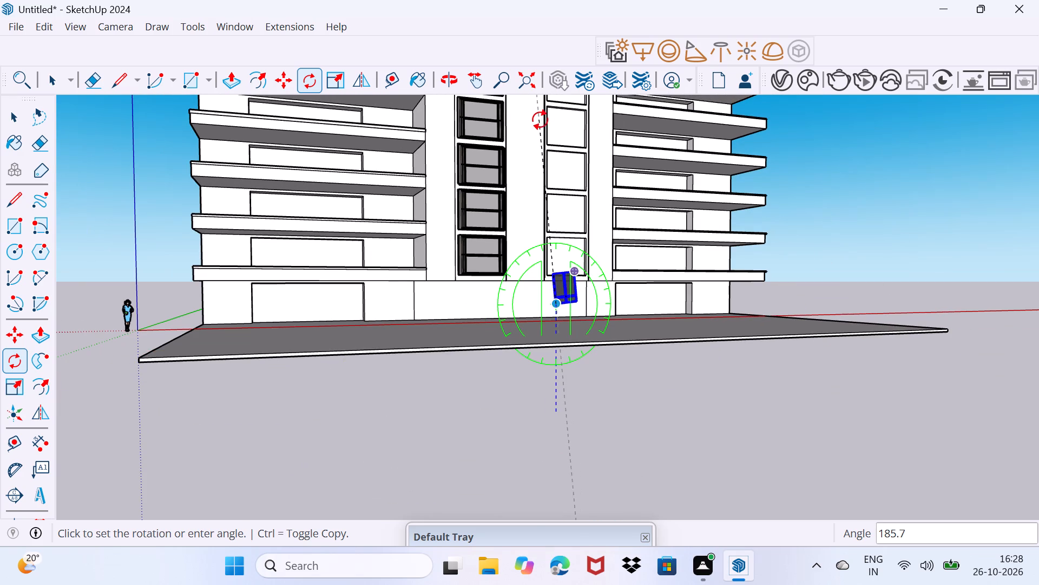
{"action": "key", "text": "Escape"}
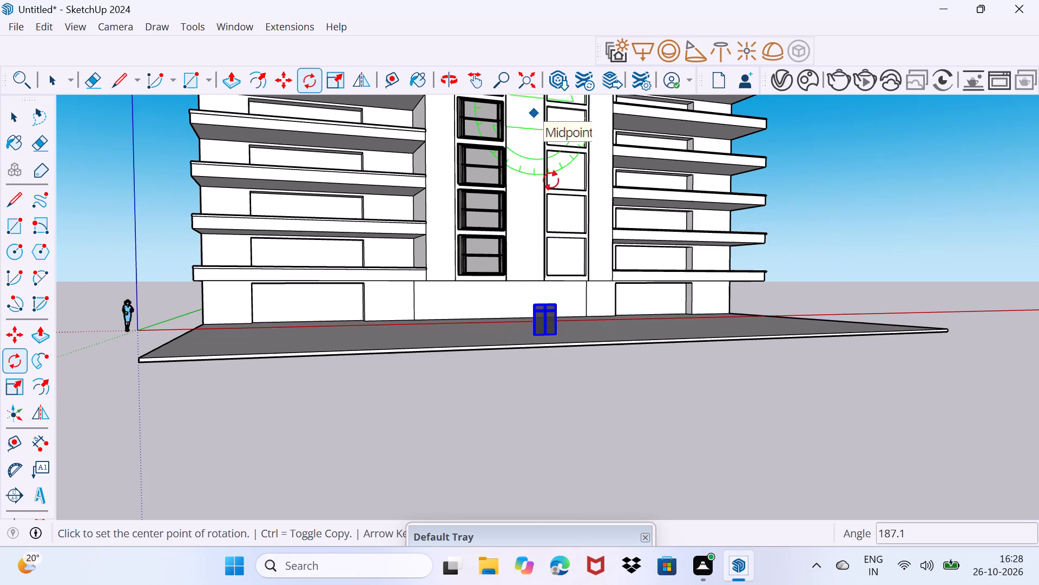
Rotate the new window 180 degrees about its upper corner in the plane parallel to the facade.
{"action": "left_click", "coordinate": [560, 310]}
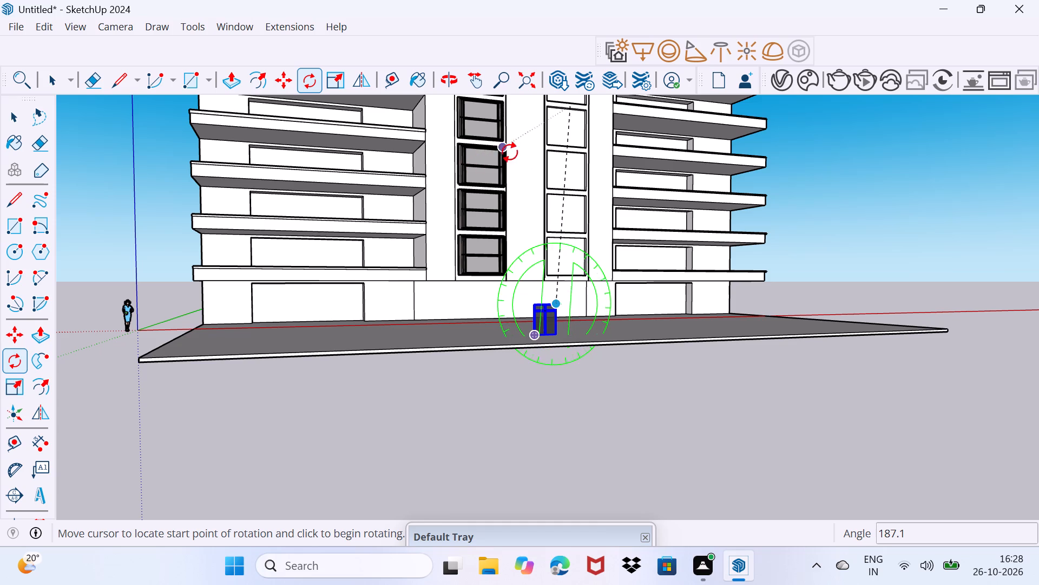
{"action": "left_click", "coordinate": [565, 485]}
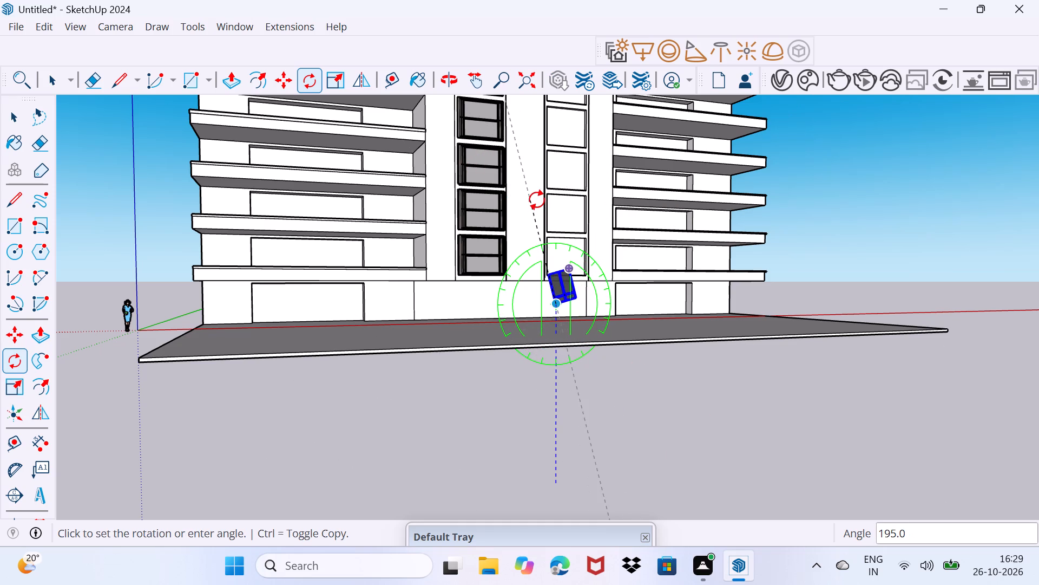
{"action": "scroll", "coordinate": [538, 198], "scroll_direction": "up", "scroll_amount": 1}
{"action": "middle_click_drag", "start_coordinate": [536, 197], "coordinate": [521, 266]}
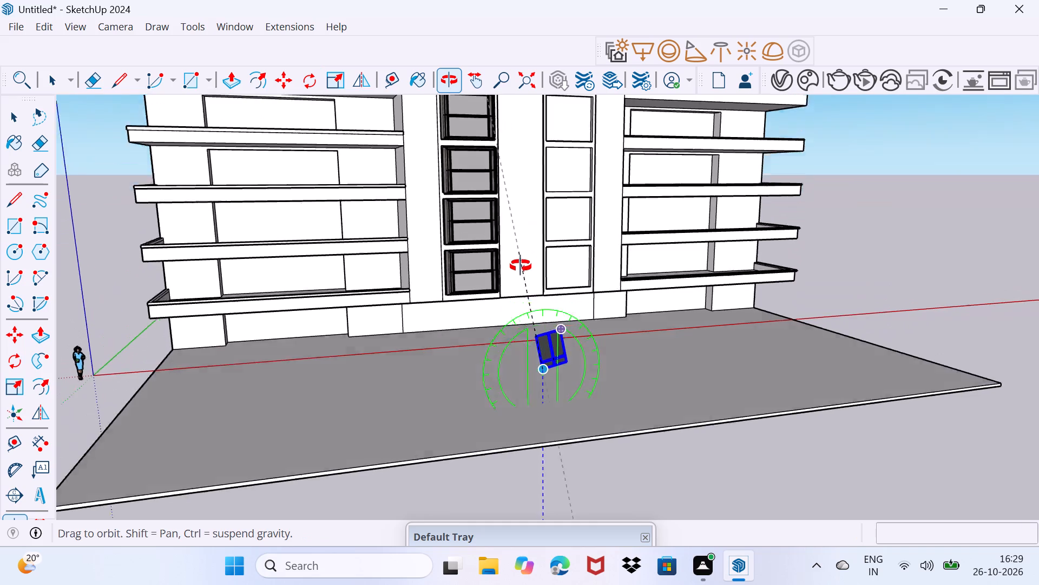
{"action": "middle_click_drag", "start_coordinate": [521, 266], "coordinate": [521, 269]}
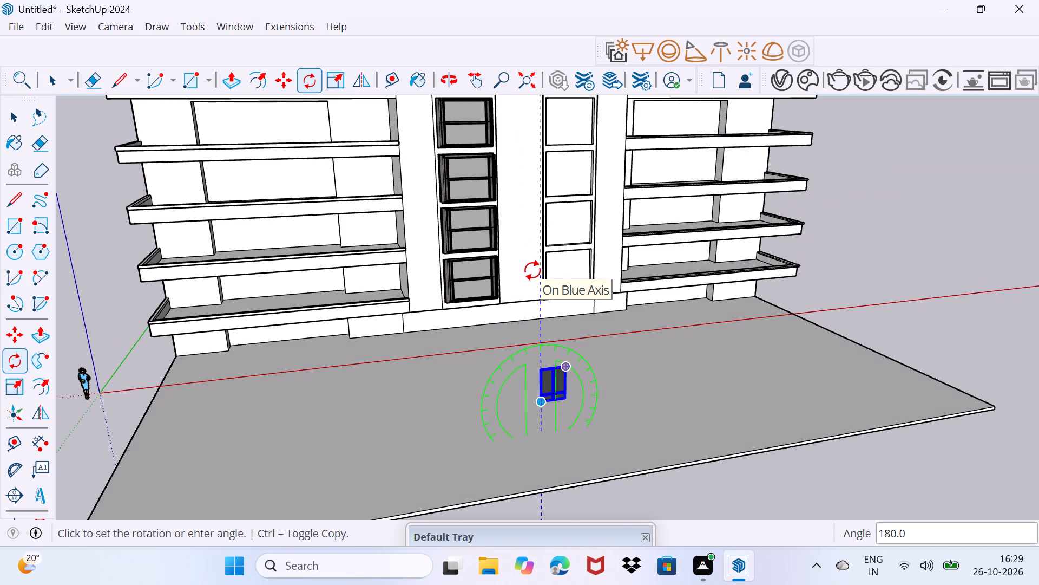
{"action": "left_click", "coordinate": [532, 270]}
Move the window by its upper corner into the matching upper corner of the lowest recess in the second column.
{"action": "scroll", "coordinate": [559, 412], "scroll_direction": "up", "scroll_amount": 6}
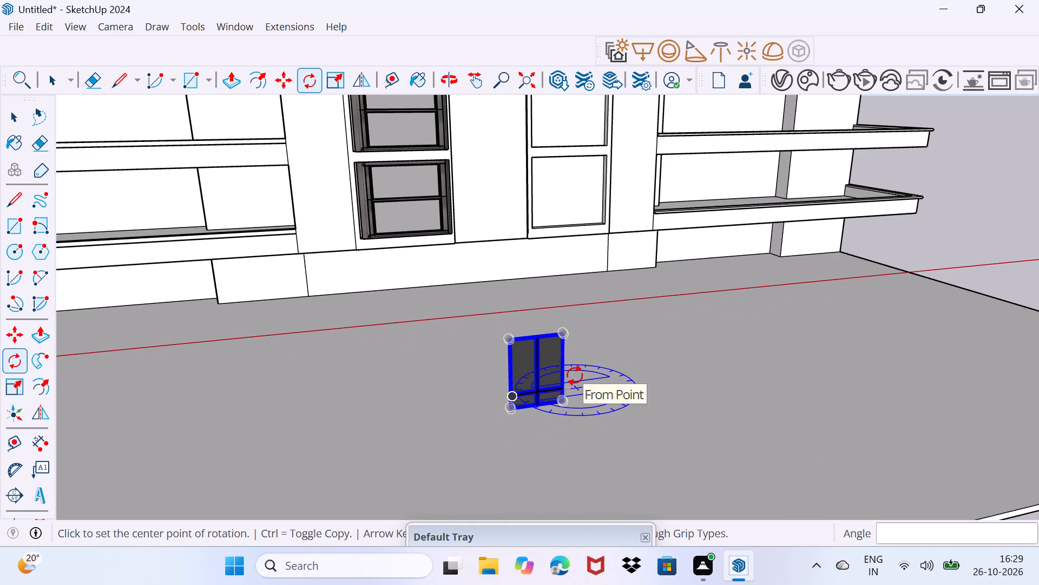
{"action": "scroll", "coordinate": [562, 362], "scroll_direction": "up", "scroll_amount": 7}
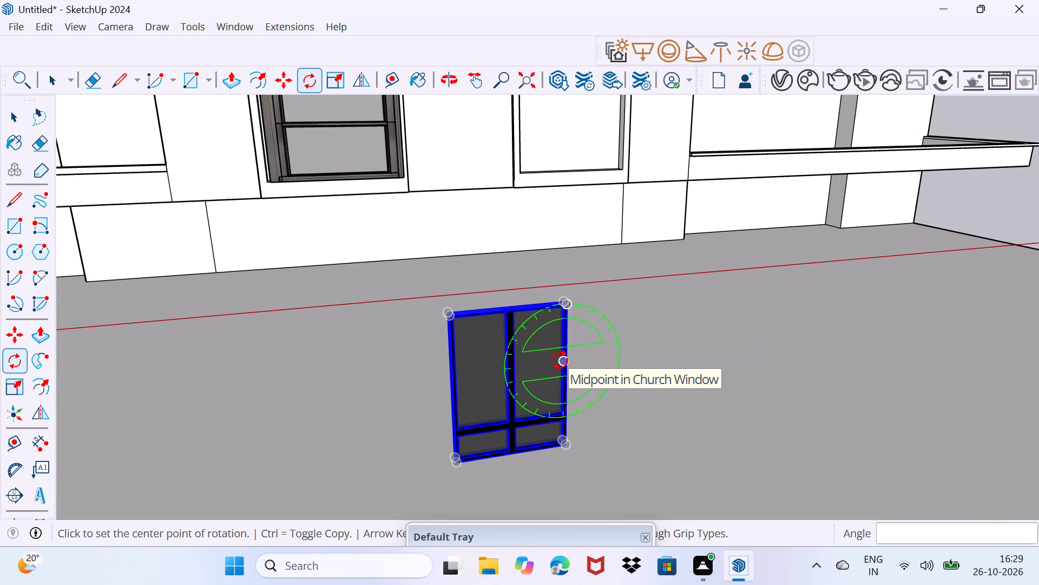
{"action": "key", "text": "m"}
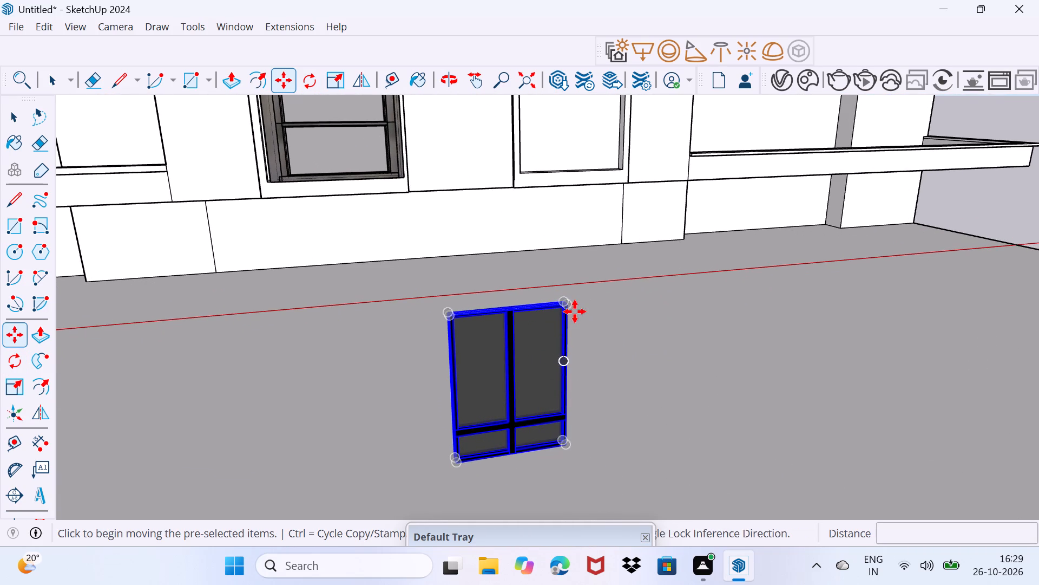
{"action": "left_click", "coordinate": [575, 311]}
{"action": "middle_click_drag", "start_coordinate": [619, 152], "coordinate": [543, 359]}
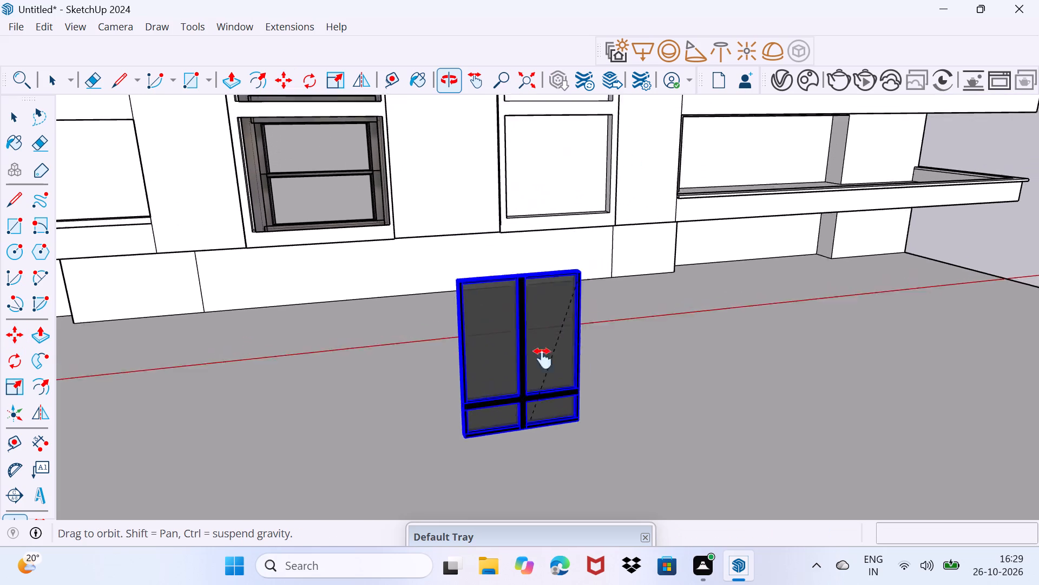
{"action": "middle_click_drag", "start_coordinate": [543, 359], "coordinate": [530, 422]}
{"action": "scroll", "coordinate": [589, 174], "scroll_direction": "up", "scroll_amount": 3}
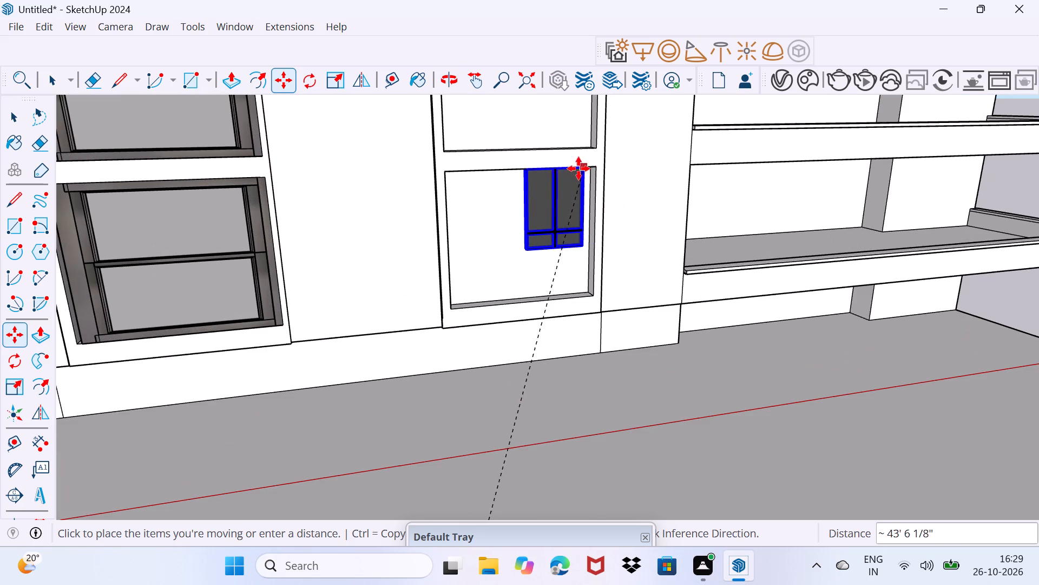
{"action": "left_click", "coordinate": [588, 168]}
Scale the window's width by about 2.53 along the red axis to span the lowest recess.
{"action": "scroll", "coordinate": [554, 232], "scroll_direction": "up", "scroll_amount": 3}
{"action": "middle_click_drag", "start_coordinate": [542, 233], "coordinate": [582, 250]}
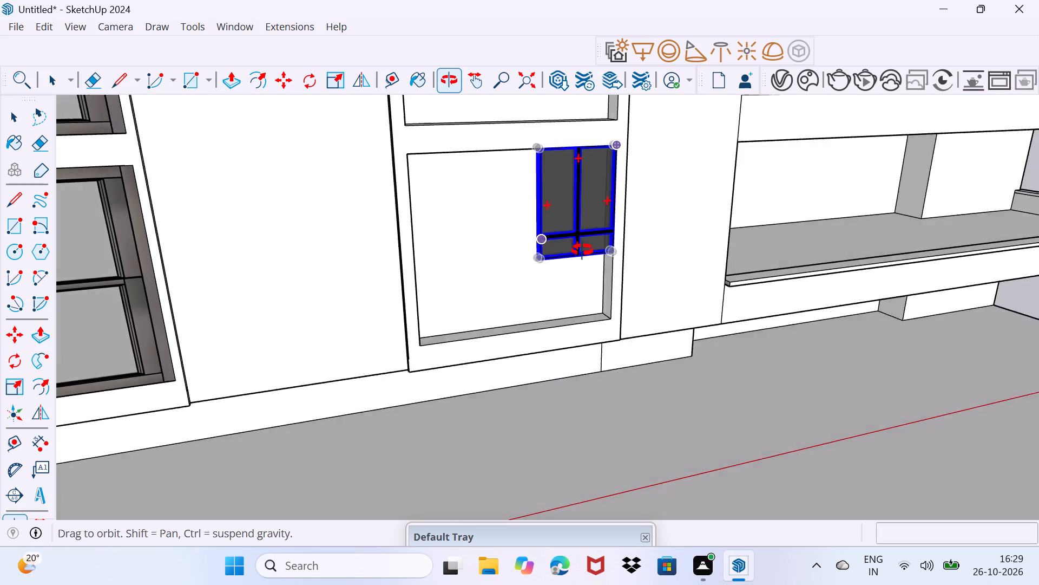
{"action": "middle_click_drag", "start_coordinate": [582, 250], "coordinate": [680, 238]}
{"action": "scroll", "coordinate": [578, 222], "scroll_direction": "up", "scroll_amount": 3}
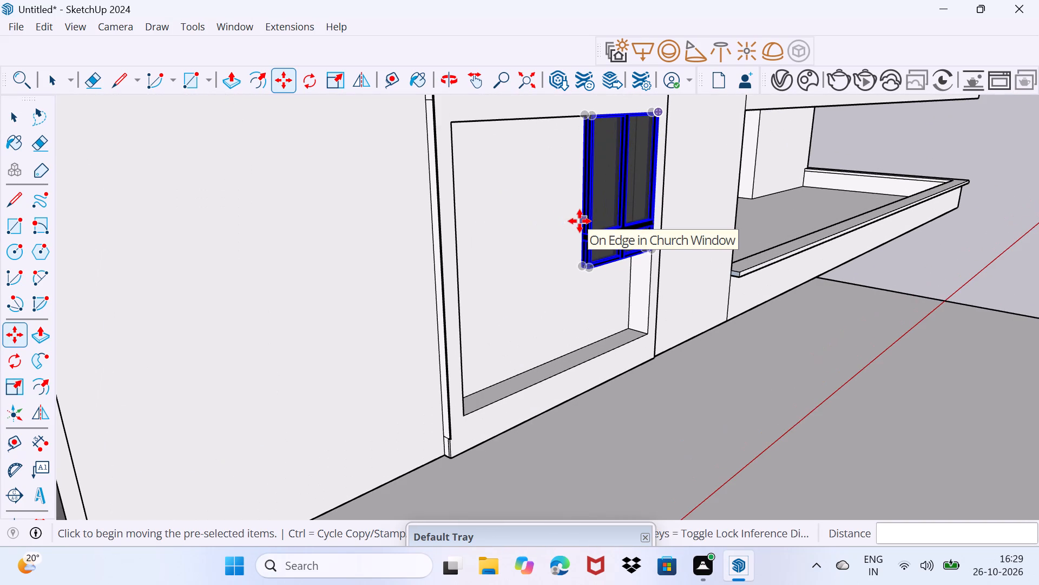
{"action": "key", "text": "s"}
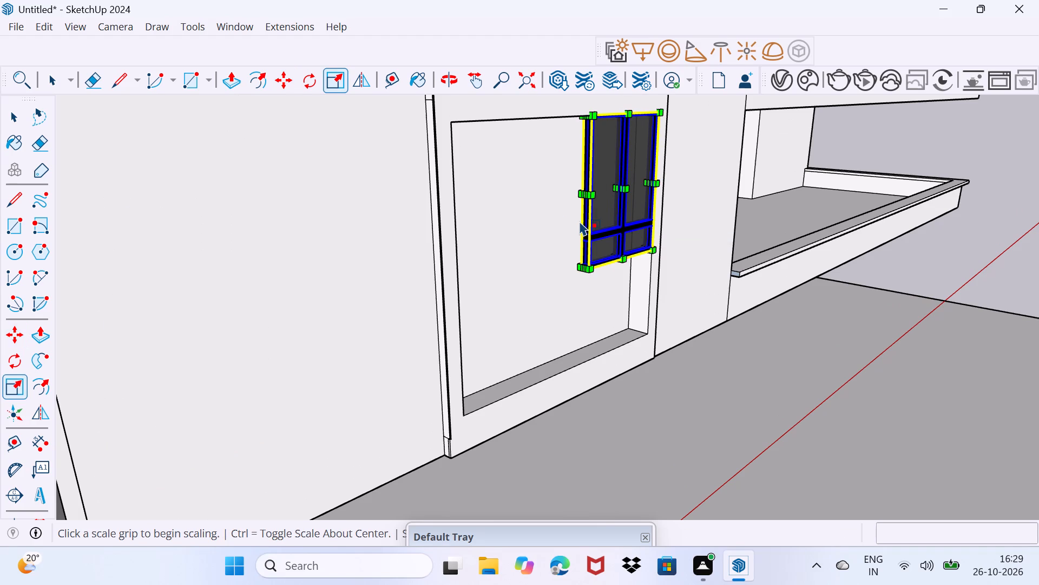
{"action": "scroll", "coordinate": [580, 221], "scroll_direction": "up", "scroll_amount": 2}
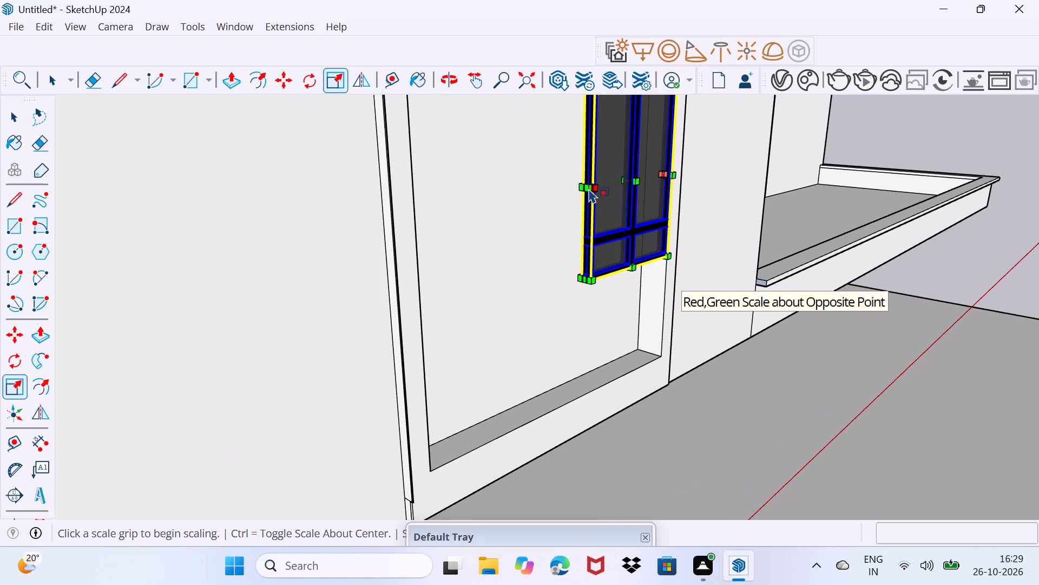
{"action": "left_click", "coordinate": [586, 190]}
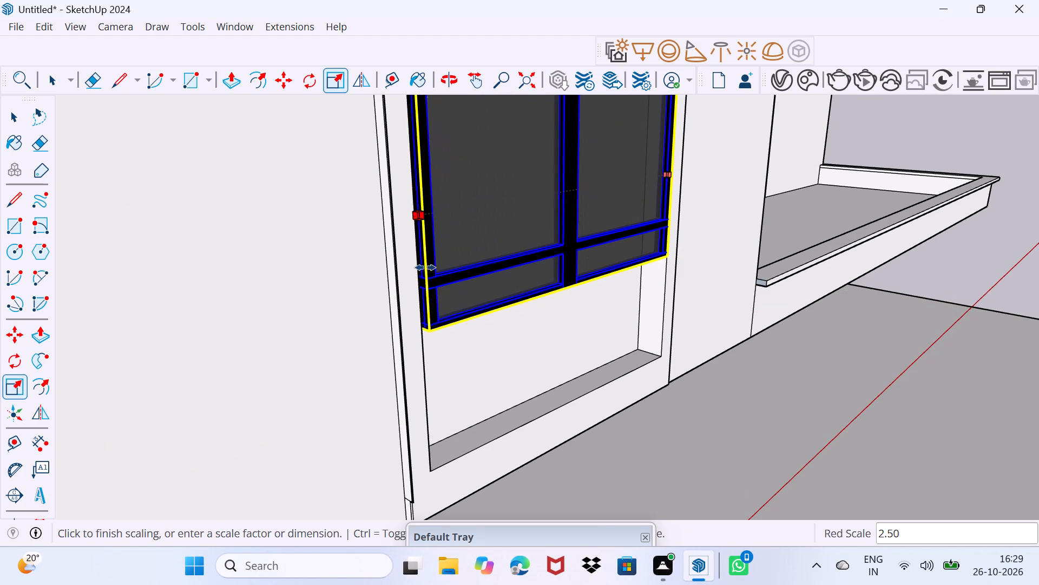
{"action": "left_click", "coordinate": [419, 269]}
Scale the window's height along the blue axis down to the sill of the lowest recess.
{"action": "middle_click_drag", "start_coordinate": [549, 296], "coordinate": [553, 290]}
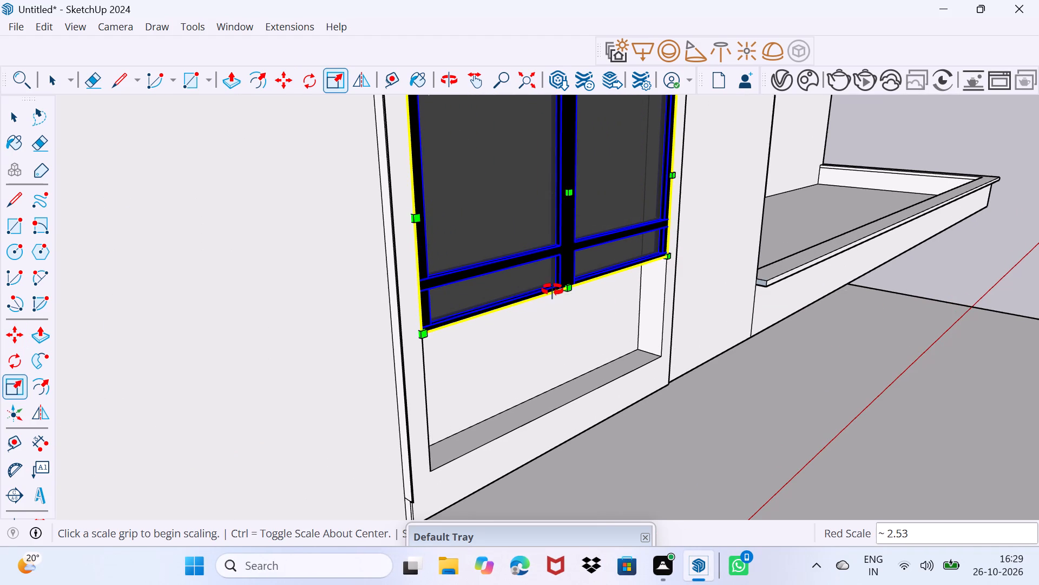
{"action": "middle_click_drag", "start_coordinate": [553, 290], "coordinate": [607, 186]}
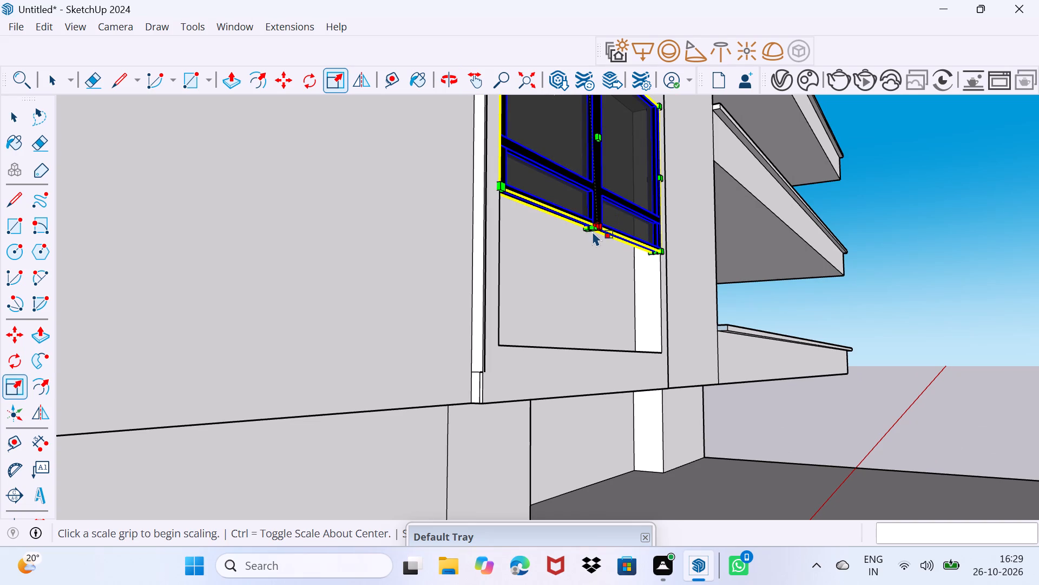
{"action": "scroll", "coordinate": [588, 232], "scroll_direction": "up", "scroll_amount": 4}
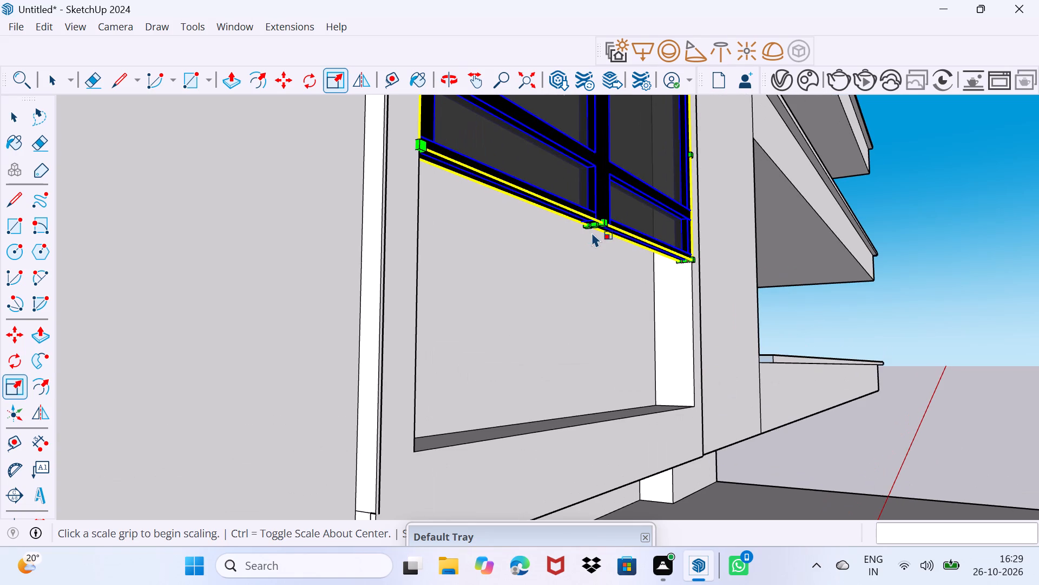
{"action": "left_click", "coordinate": [592, 226]}
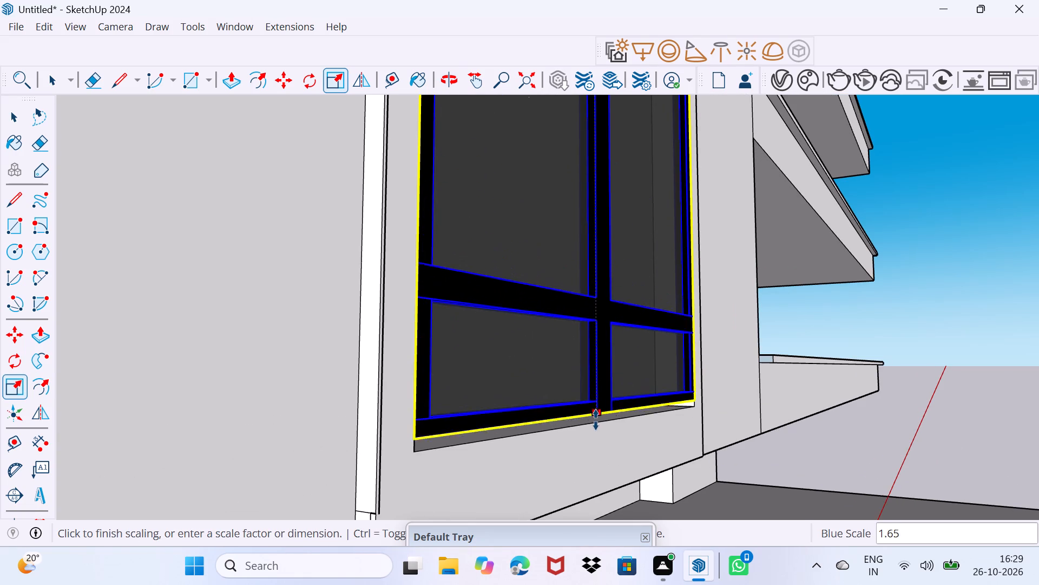
{"action": "left_click", "coordinate": [596, 426]}
Copy the fitted window about 9' 9 1/2" straight up from its lower corner into the recess above.
{"action": "scroll", "coordinate": [593, 372], "scroll_direction": "down", "scroll_amount": 8}
{"action": "middle_click_drag", "start_coordinate": [607, 286], "coordinate": [551, 331]}
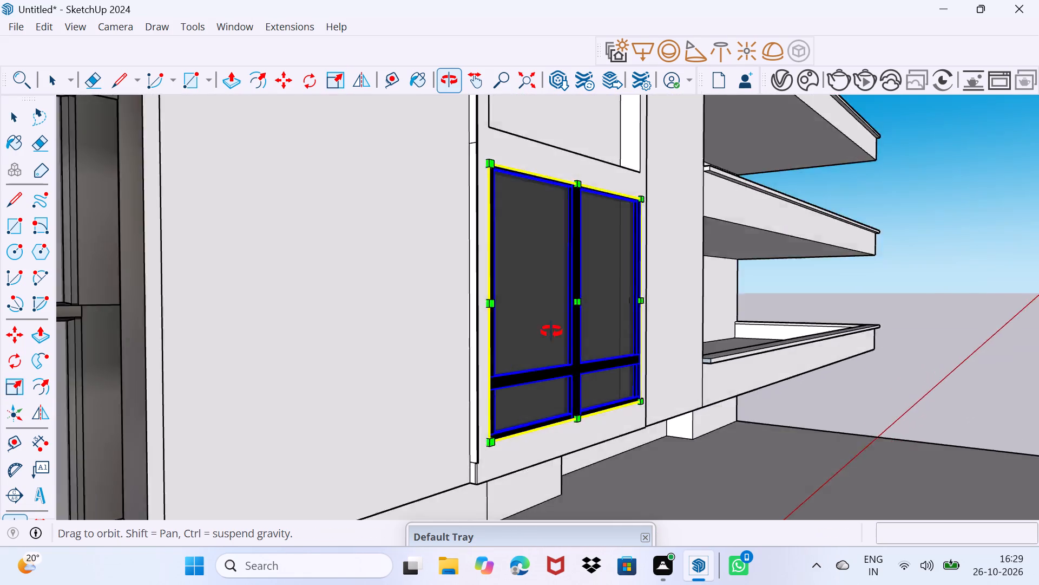
{"action": "middle_click_drag", "start_coordinate": [551, 331], "coordinate": [375, 381]}
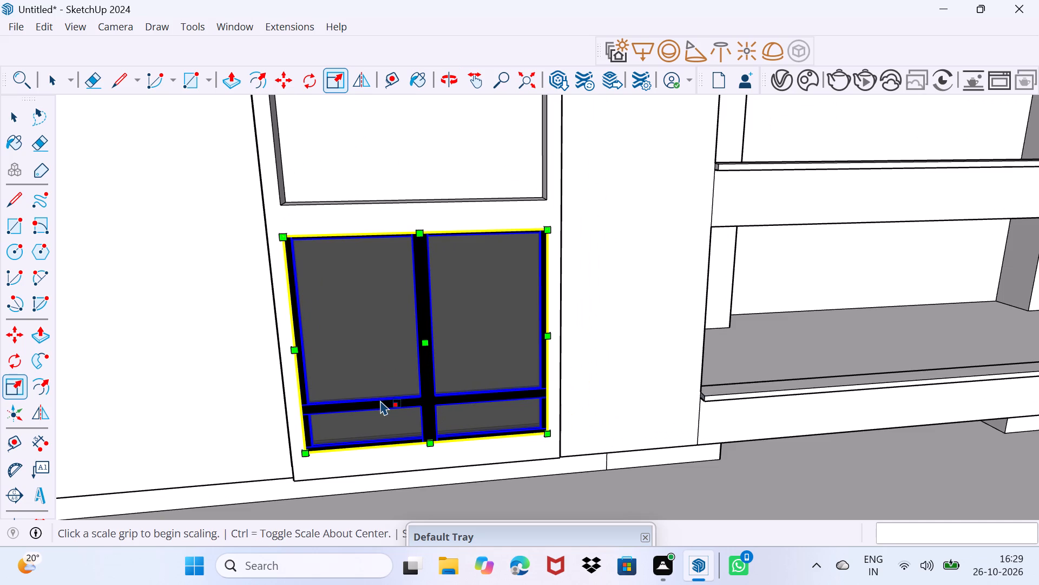
{"action": "key", "text": "space"}
{"action": "left_click_drag", "start_coordinate": [374, 434], "coordinate": [405, 399]}
{"action": "left_click", "coordinate": [537, 420]}
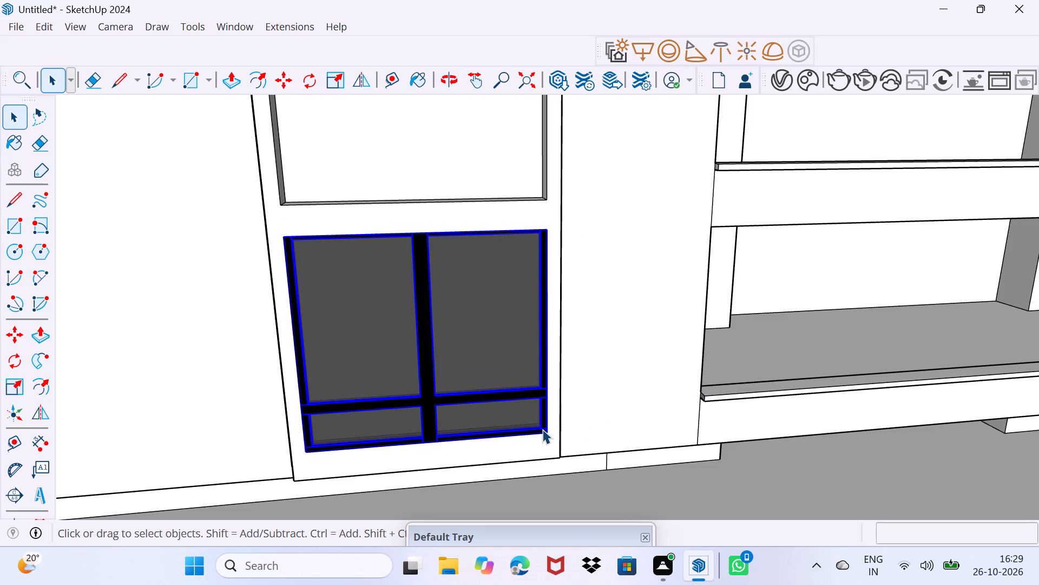
{"action": "key", "text": "m"}
{"action": "left_click", "coordinate": [547, 433]}
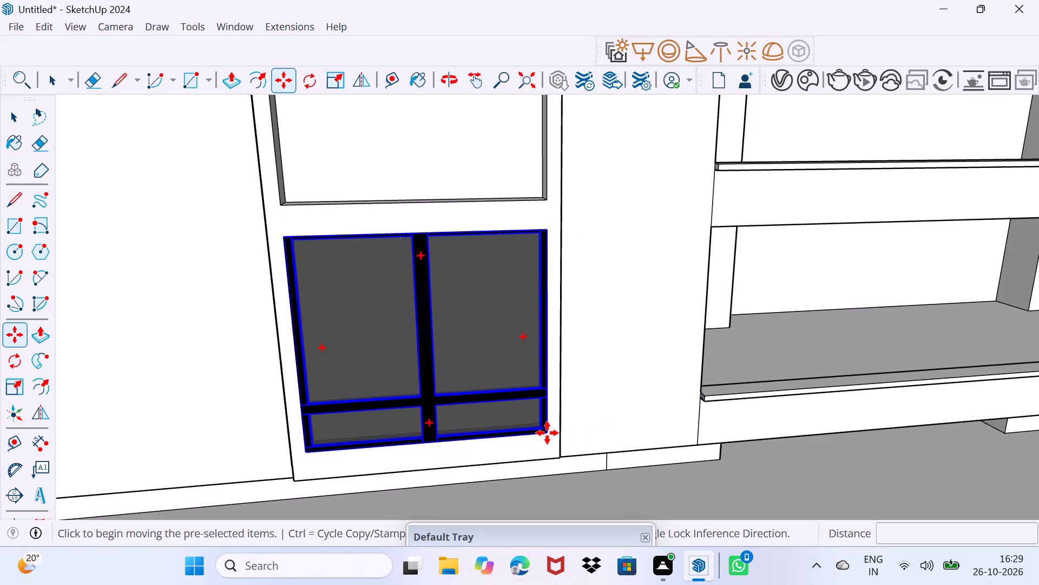
{"action": "middle_click_drag", "start_coordinate": [532, 275], "coordinate": [544, 457], "text": "shift"}
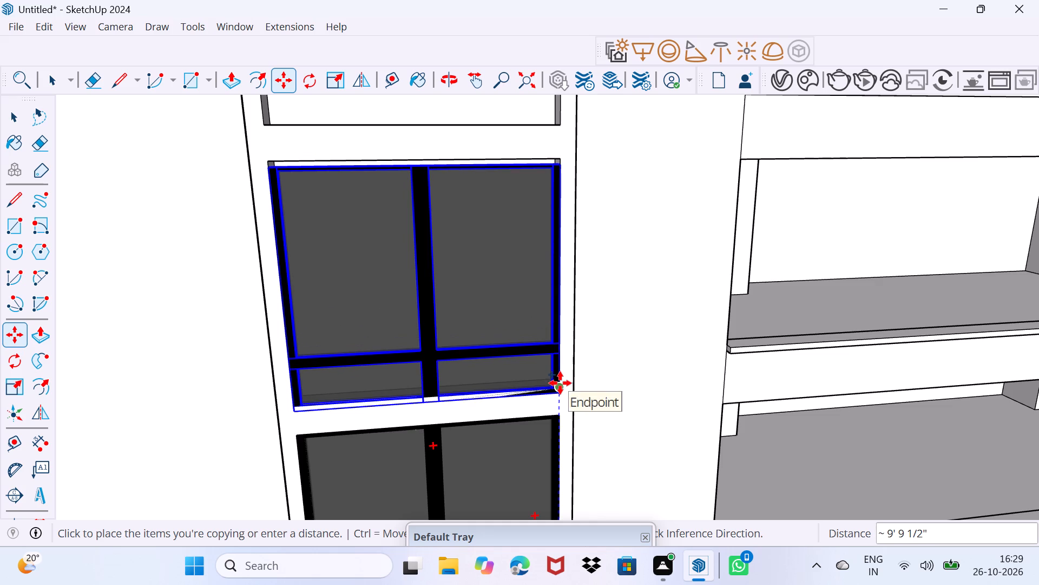
{"action": "left_click", "coordinate": [560, 383]}
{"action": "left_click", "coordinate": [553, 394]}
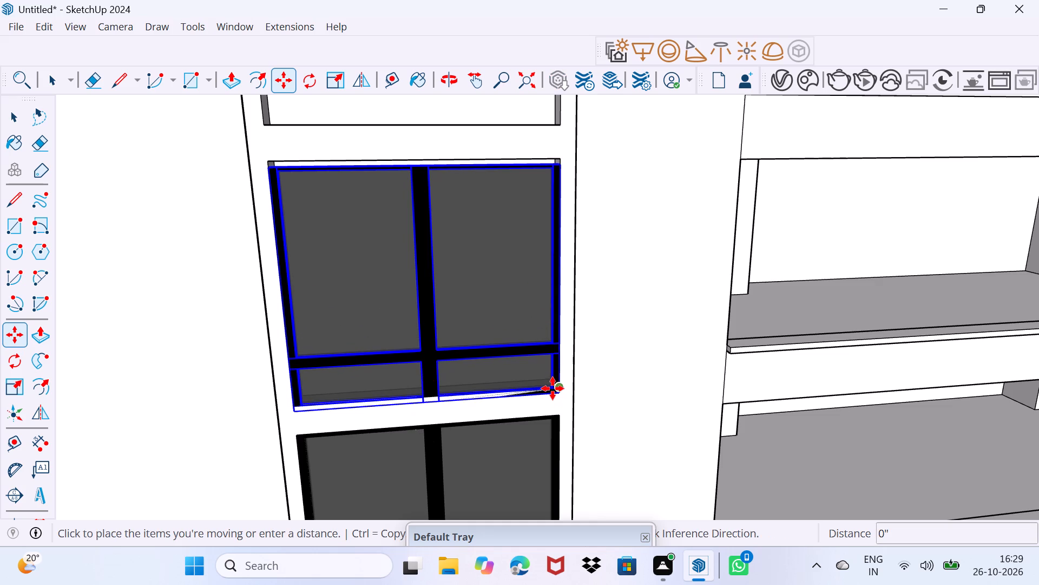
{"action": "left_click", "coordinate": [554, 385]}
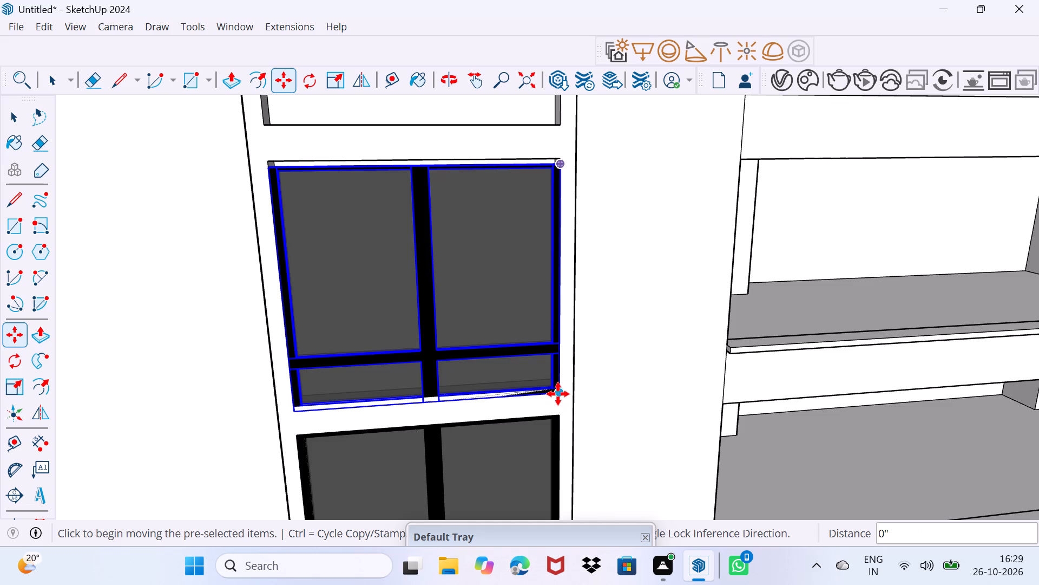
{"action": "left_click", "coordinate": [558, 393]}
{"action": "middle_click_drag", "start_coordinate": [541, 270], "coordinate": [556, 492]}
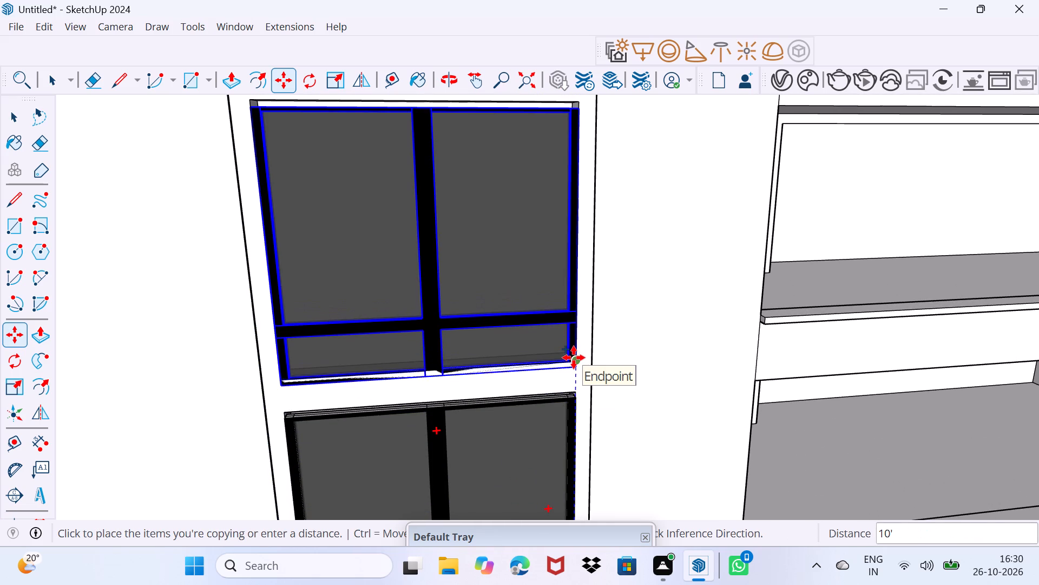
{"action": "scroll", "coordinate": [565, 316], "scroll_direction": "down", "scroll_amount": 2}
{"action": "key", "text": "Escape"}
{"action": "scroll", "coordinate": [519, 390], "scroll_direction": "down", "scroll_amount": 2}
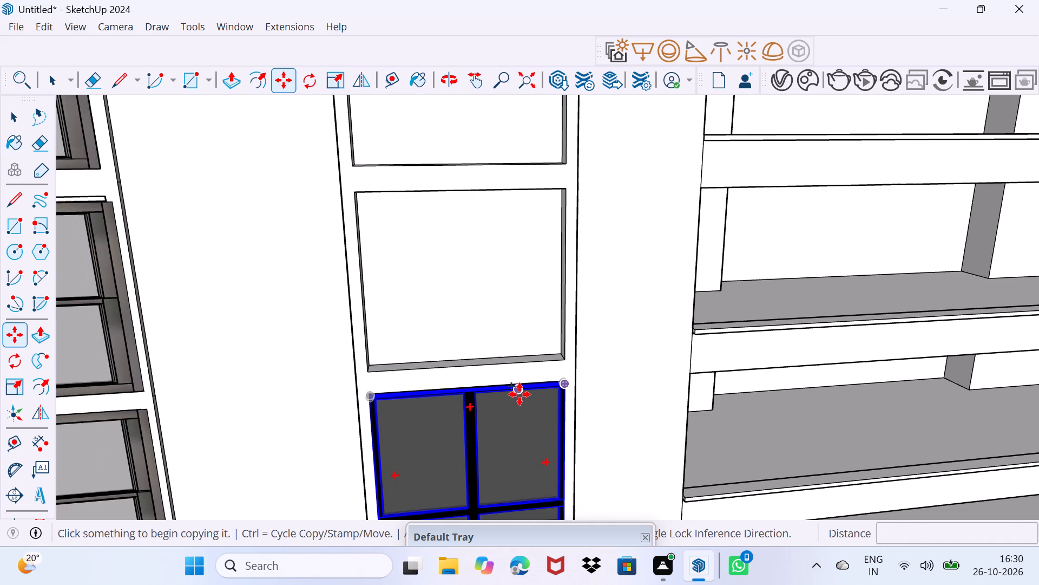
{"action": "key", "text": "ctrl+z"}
Scale the height of the copied window above the lowest one to about 0.95, raising its lower edge to the recess sill.
{"action": "scroll", "coordinate": [507, 400], "scroll_direction": "down", "scroll_amount": 9}
{"action": "middle_click_drag", "start_coordinate": [510, 426], "coordinate": [508, 361]}
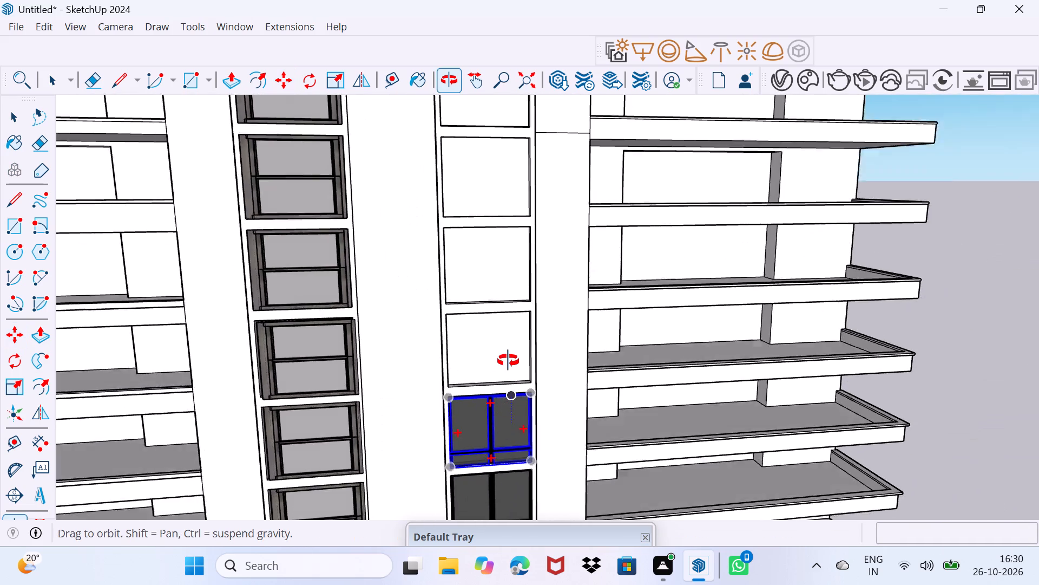
{"action": "middle_click_drag", "start_coordinate": [508, 361], "coordinate": [508, 352]}
{"action": "scroll", "coordinate": [496, 455], "scroll_direction": "up", "scroll_amount": 6}
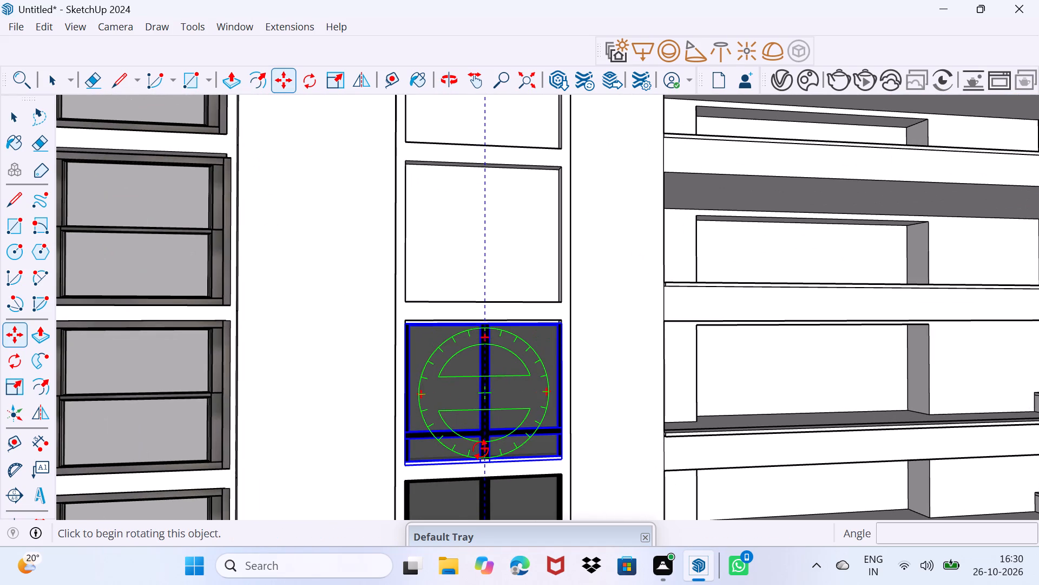
{"action": "key", "text": "space"}
{"action": "scroll", "coordinate": [484, 461], "scroll_direction": "up", "scroll_amount": 5}
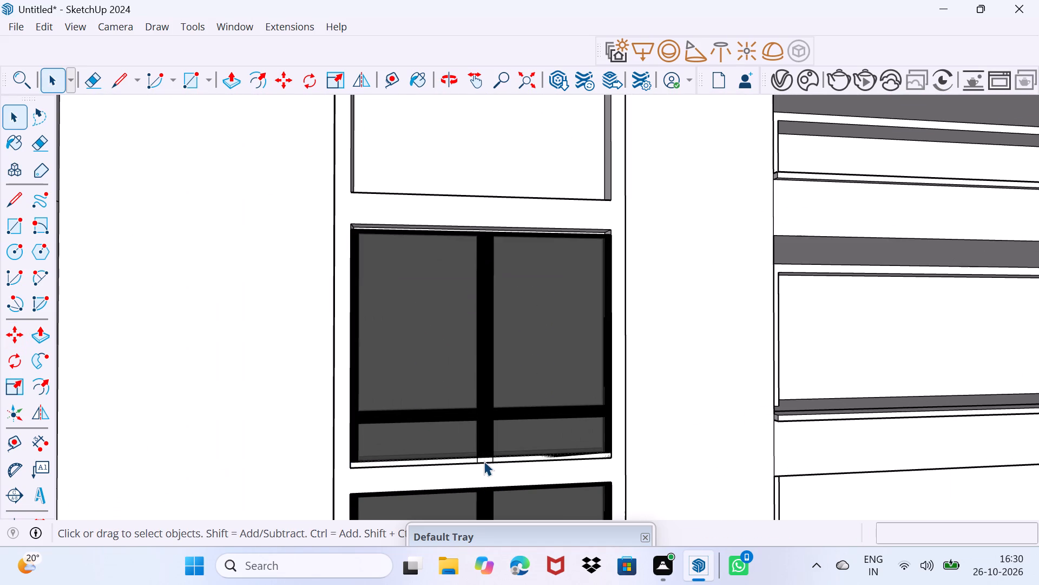
{"action": "left_click", "coordinate": [502, 457]}
{"action": "left_click", "coordinate": [504, 431]}
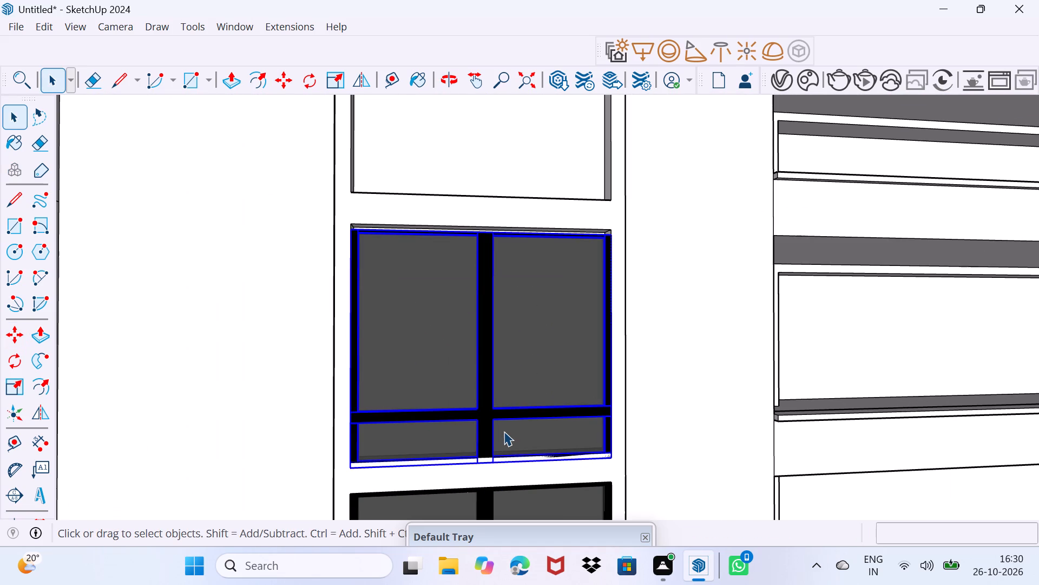
{"action": "key", "text": "s"}
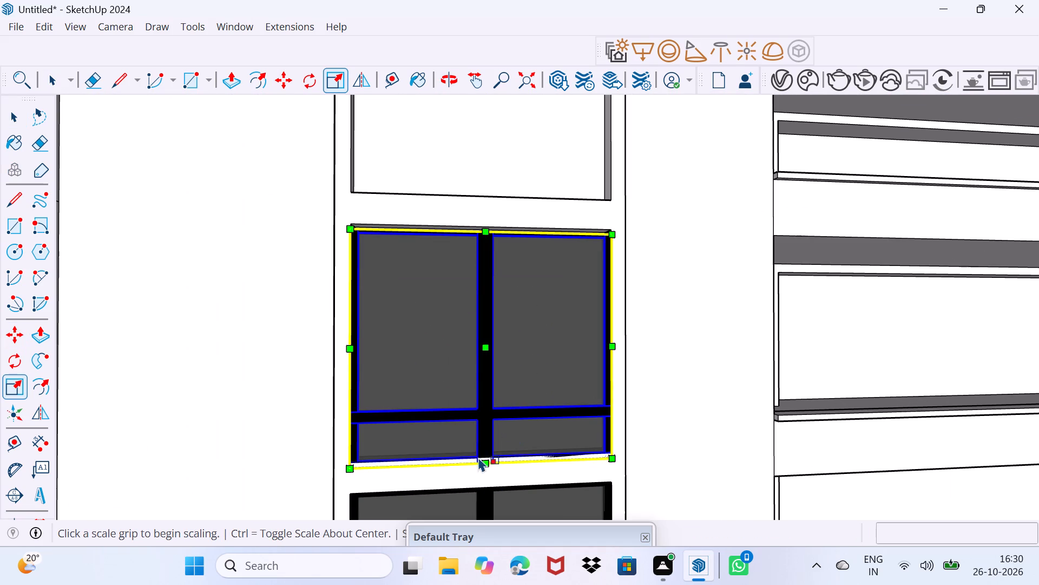
{"action": "left_click", "coordinate": [482, 462]}
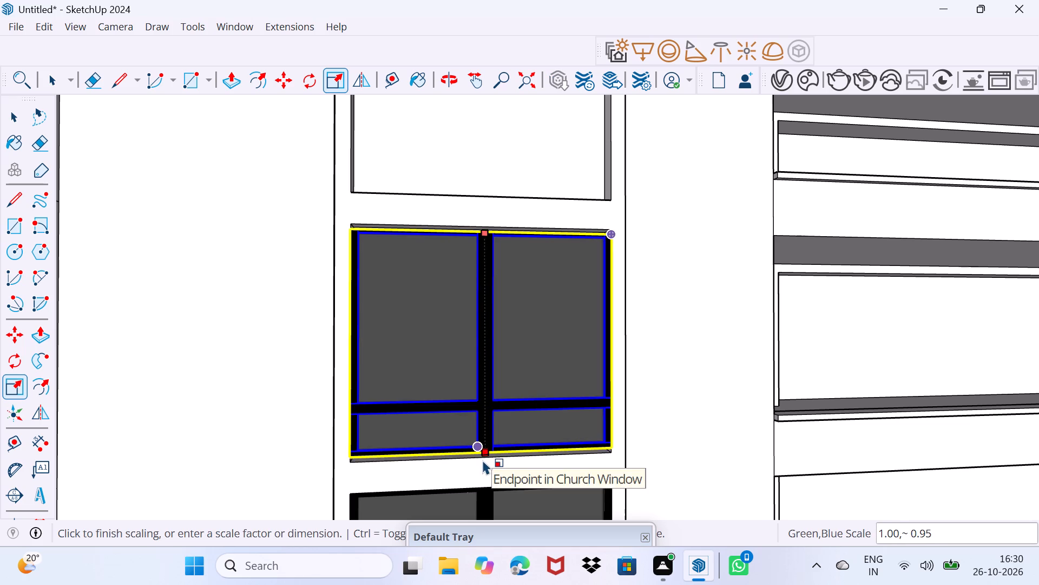
{"action": "left_click", "coordinate": [483, 460]}
Scale the copied window's upper edge up to the head of its recess.
{"action": "scroll", "coordinate": [492, 229], "scroll_direction": "up", "scroll_amount": 3}
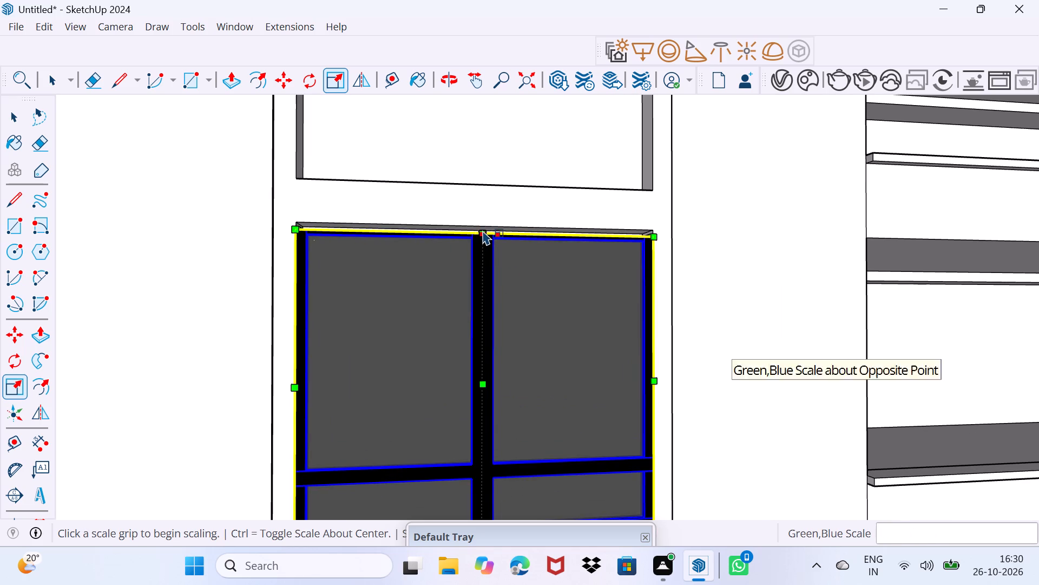
{"action": "left_click", "coordinate": [483, 231]}
{"action": "left_click", "coordinate": [486, 225]}
Scale the copied window about its centre so its lower edge reaches the recess sill.
{"action": "scroll", "coordinate": [473, 272], "scroll_direction": "down", "scroll_amount": 2}
{"action": "middle_click_drag", "start_coordinate": [484, 297], "coordinate": [473, 236]}
{"action": "scroll", "coordinate": [629, 441], "scroll_direction": "up", "scroll_amount": 4}
{"action": "middle_click_drag", "start_coordinate": [604, 439], "coordinate": [521, 473]}
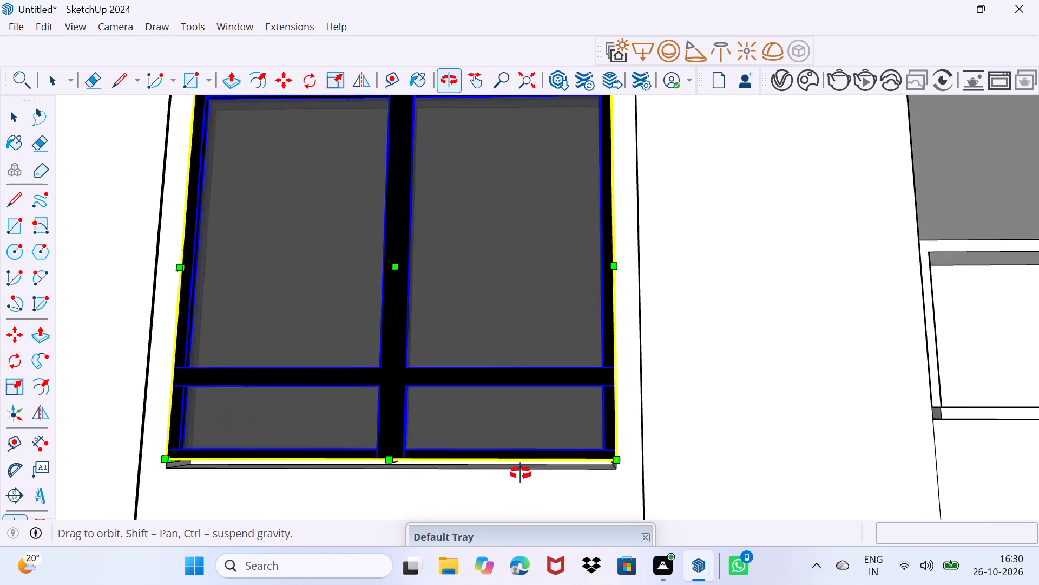
{"action": "middle_click_drag", "start_coordinate": [521, 473], "coordinate": [481, 530]}
{"action": "left_click", "coordinate": [406, 450]}
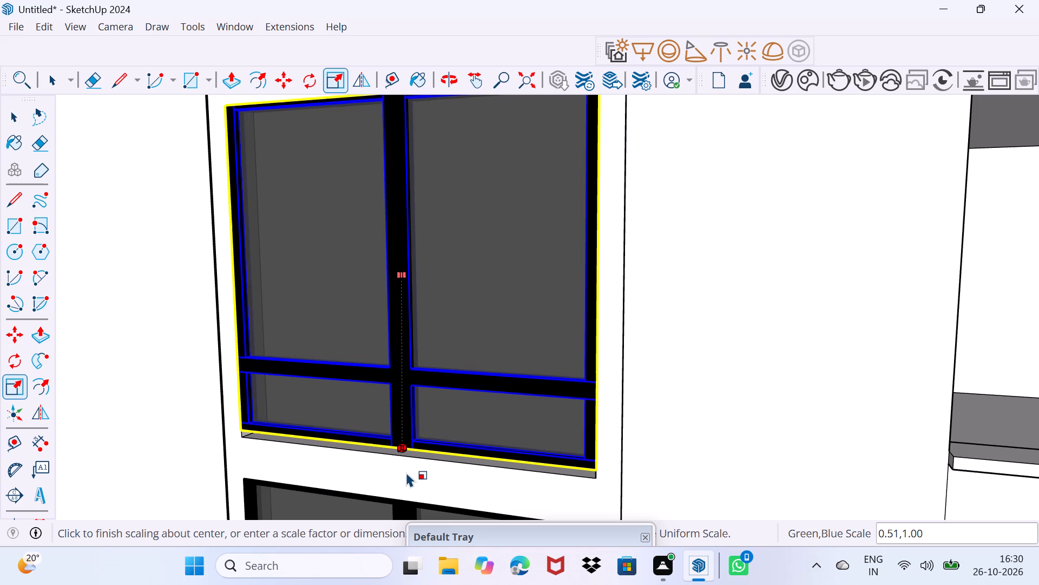
{"action": "key", "text": "Escape"}
{"action": "scroll", "coordinate": [402, 450], "scroll_direction": "up", "scroll_amount": 3}
{"action": "left_click", "coordinate": [402, 450]}
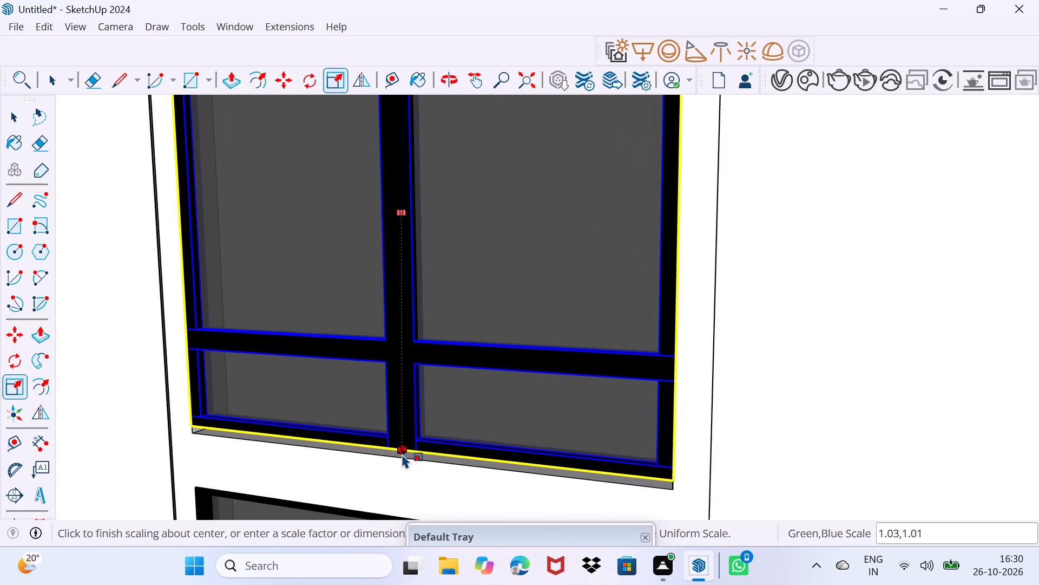
{"action": "left_click", "coordinate": [402, 461]}
{"action": "key", "text": "space"}
{"action": "left_click_drag", "start_coordinate": [402, 461], "coordinate": [426, 442]}
Scale down the copied window's depth along the green axis, keeping its height at 1.00, to sit shallow in the recess.
{"action": "scroll", "coordinate": [403, 399], "scroll_direction": "down", "scroll_amount": 8}
{"action": "middle_click_drag", "start_coordinate": [372, 396], "coordinate": [473, 437]}
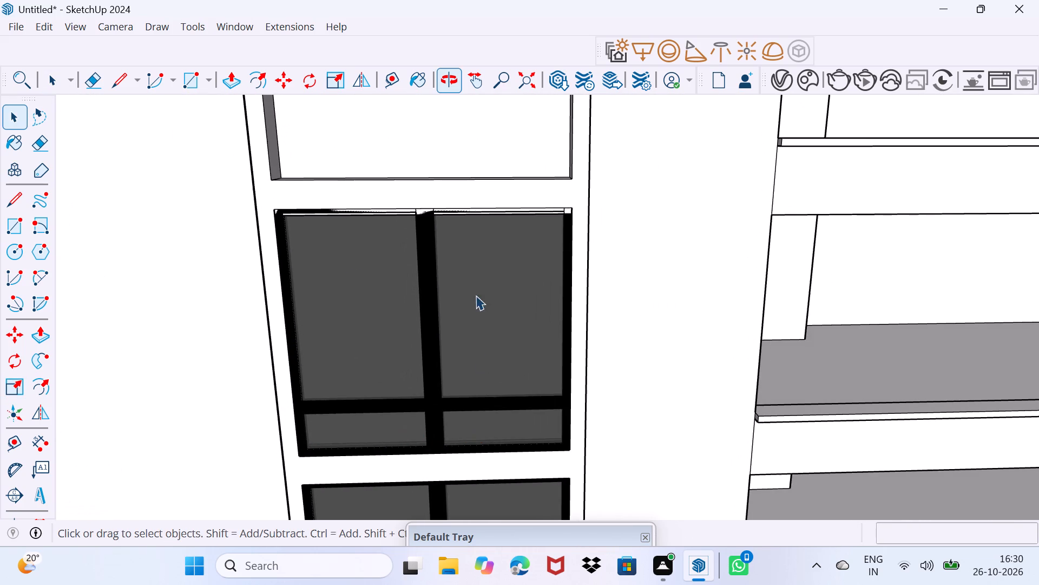
{"action": "left_click", "coordinate": [453, 211]}
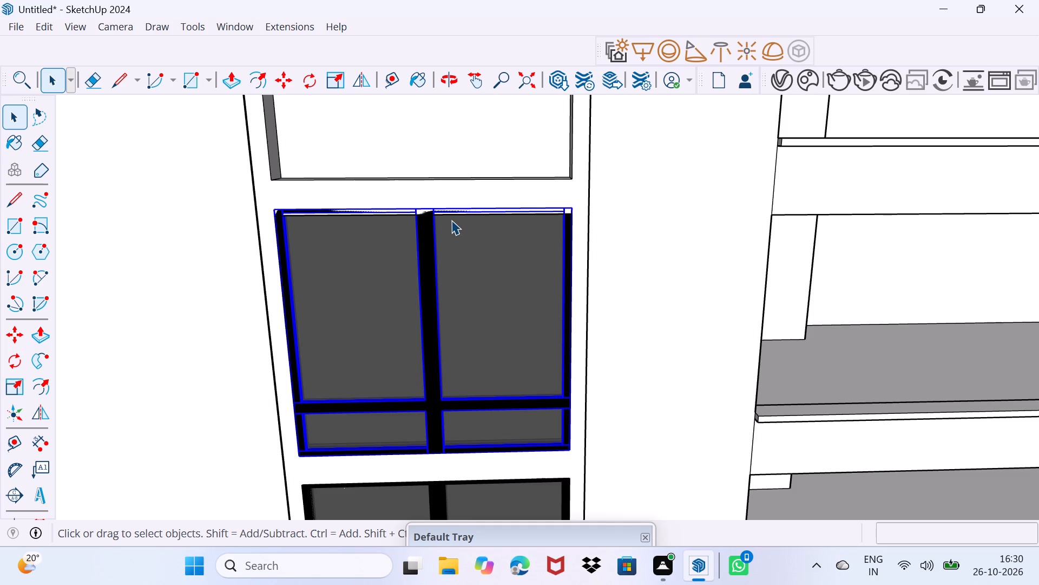
{"action": "key", "text": "s"}
{"action": "left_click", "coordinate": [423, 203]}
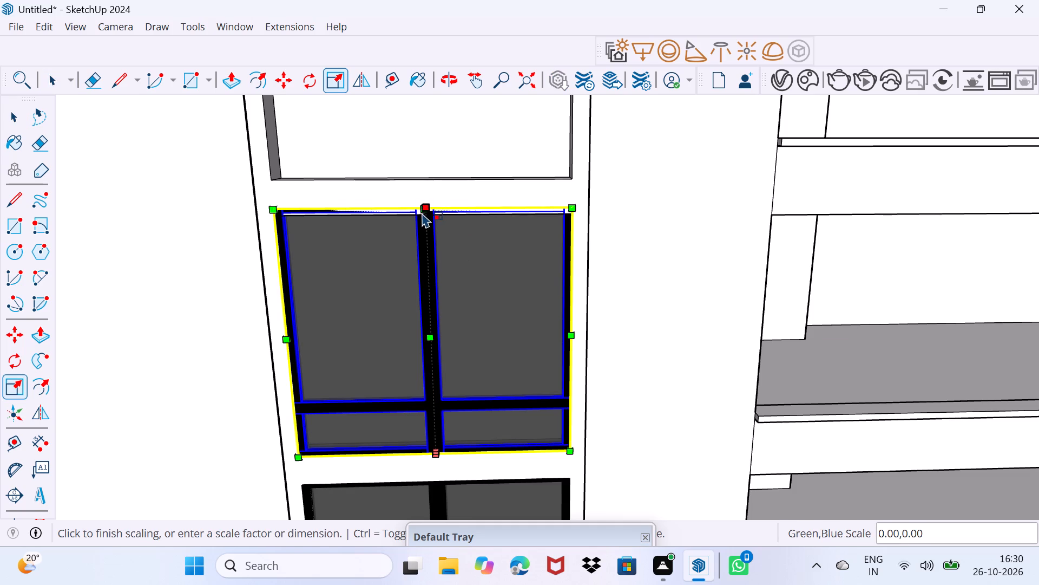
{"action": "left_click_drag", "start_coordinate": [424, 208], "coordinate": [425, 217]}
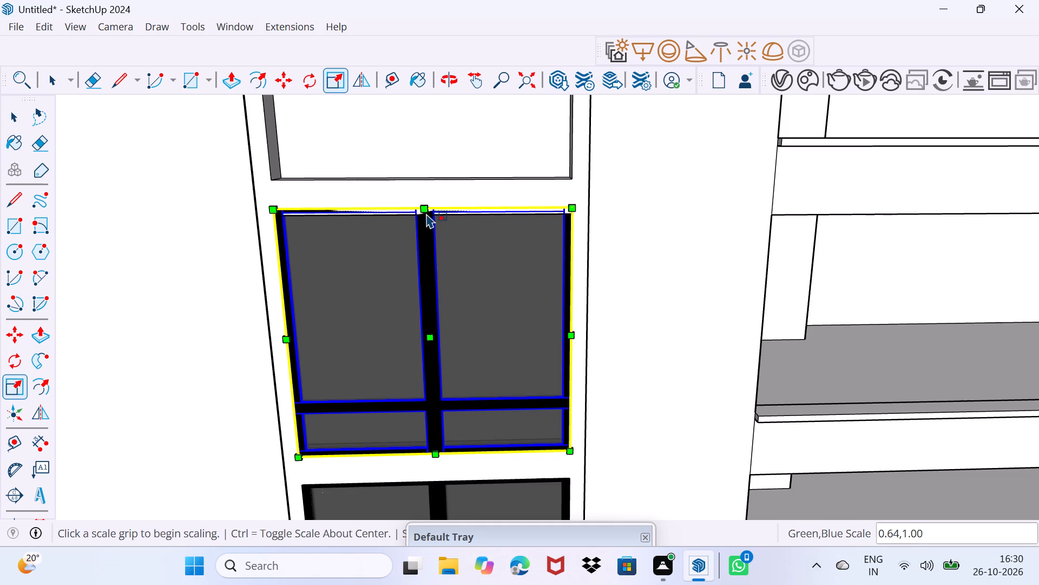
{"action": "left_click_drag", "start_coordinate": [426, 203], "coordinate": [425, 226]}
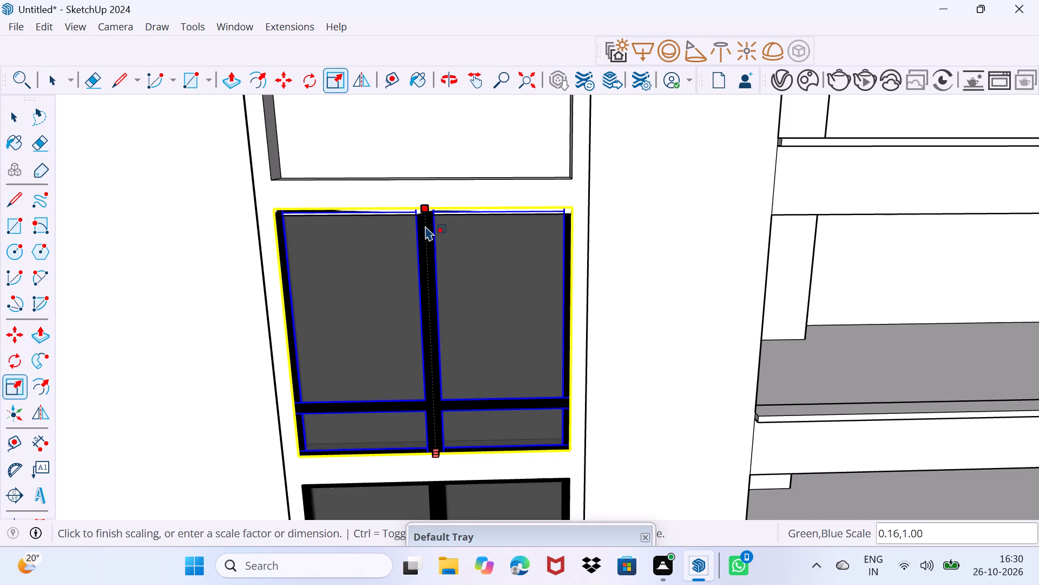
{"action": "left_click_drag", "start_coordinate": [425, 226], "coordinate": [425, 232]}
{"action": "left_click", "coordinate": [425, 232]}
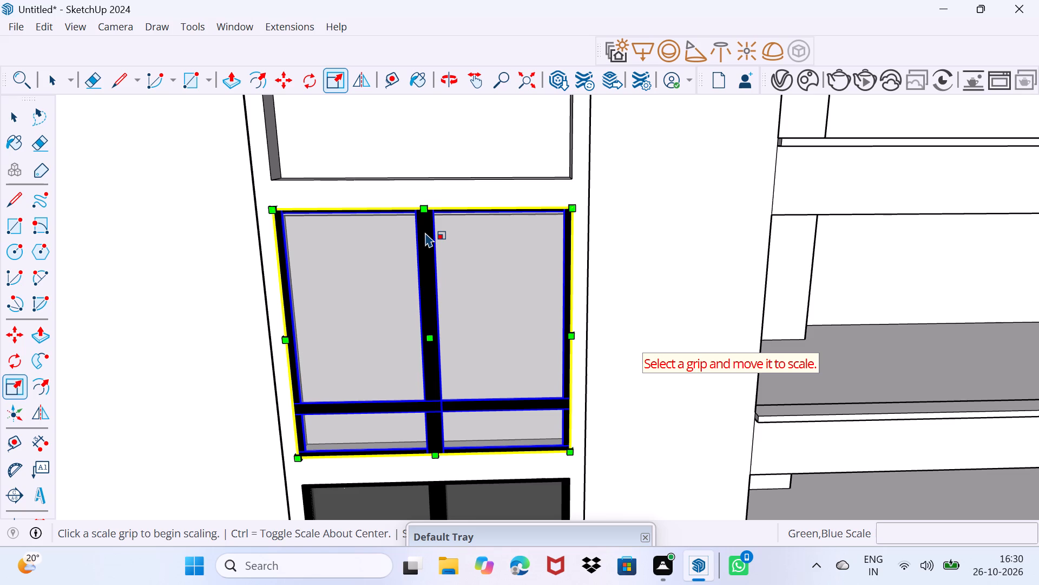
{"action": "key", "text": "space"}
{"action": "left_click_drag", "start_coordinate": [437, 295], "coordinate": [473, 245]}
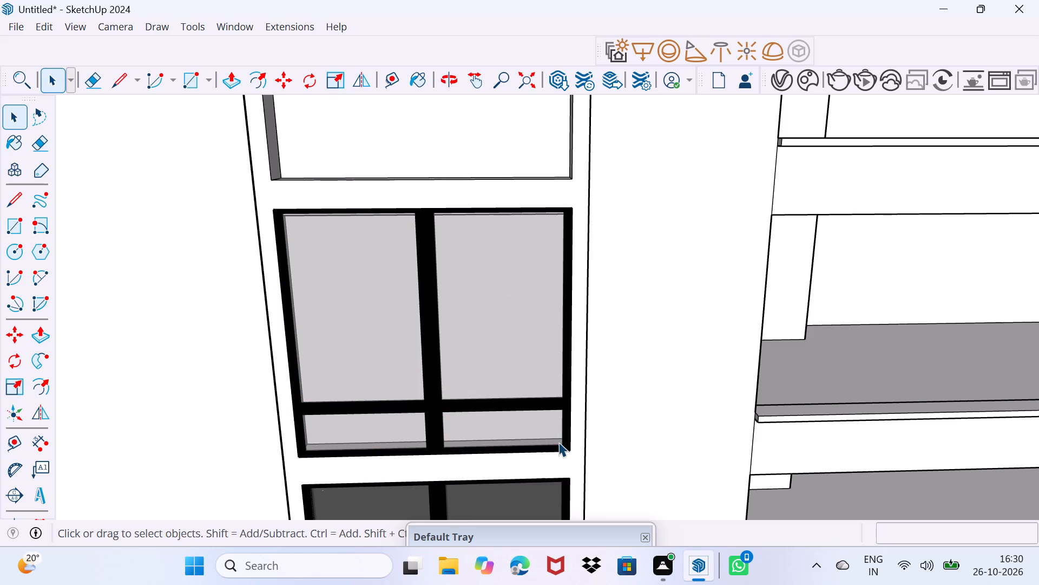
Copy the adjusted window about 9' 9 7/16" up from its lower corner into the next recess of the second column.
{"action": "scroll", "coordinate": [540, 400], "scroll_direction": "down", "scroll_amount": 5}
{"action": "middle_click_drag", "start_coordinate": [537, 411], "coordinate": [484, 359]}
{"action": "left_click", "coordinate": [536, 401]}
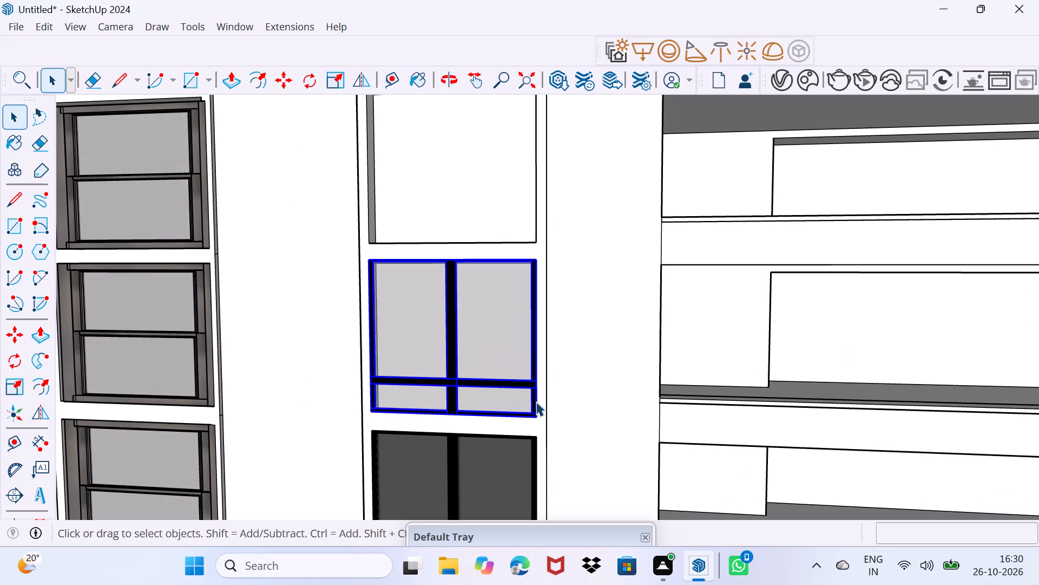
{"action": "key", "text": "m"}
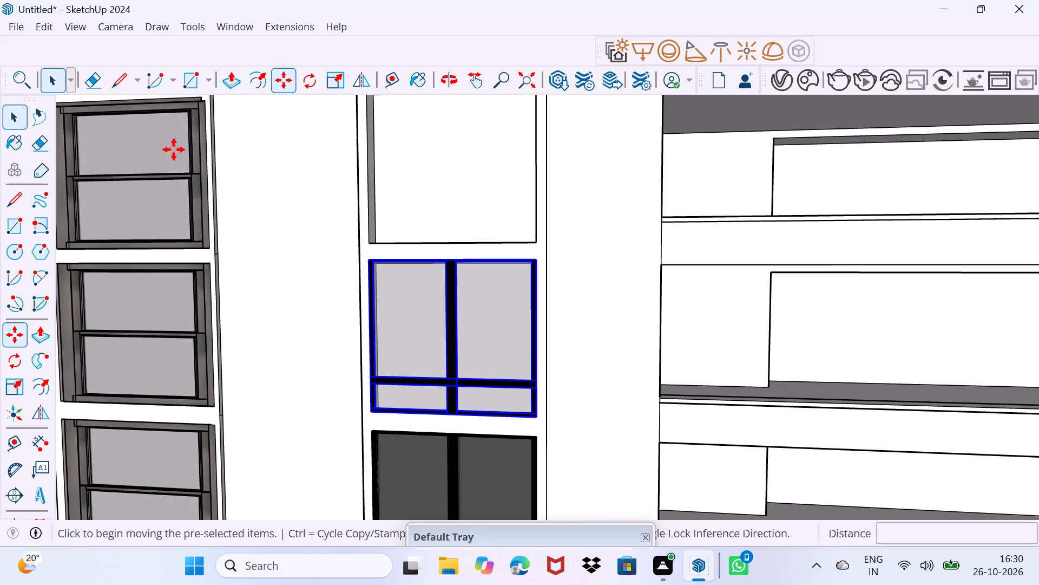
{"action": "left_click", "coordinate": [536, 414]}
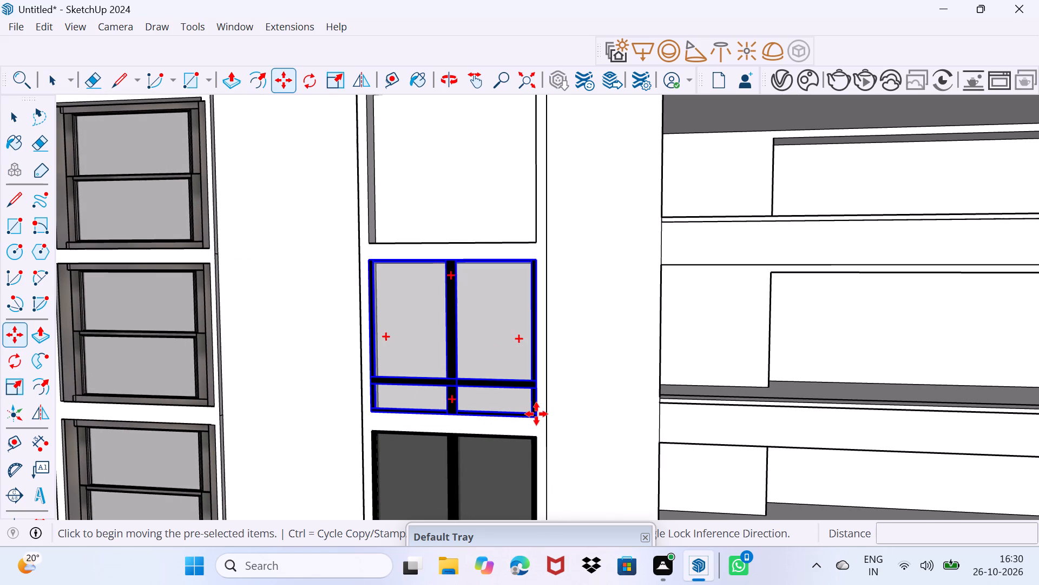
{"action": "middle_click_drag", "start_coordinate": [534, 212], "coordinate": [522, 304]}
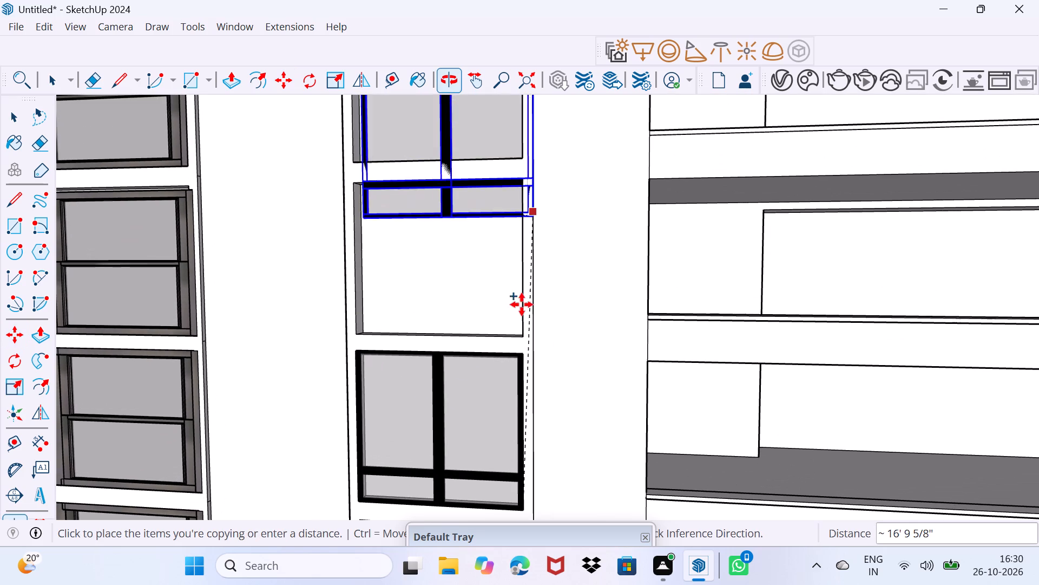
{"action": "left_click", "coordinate": [524, 336]}
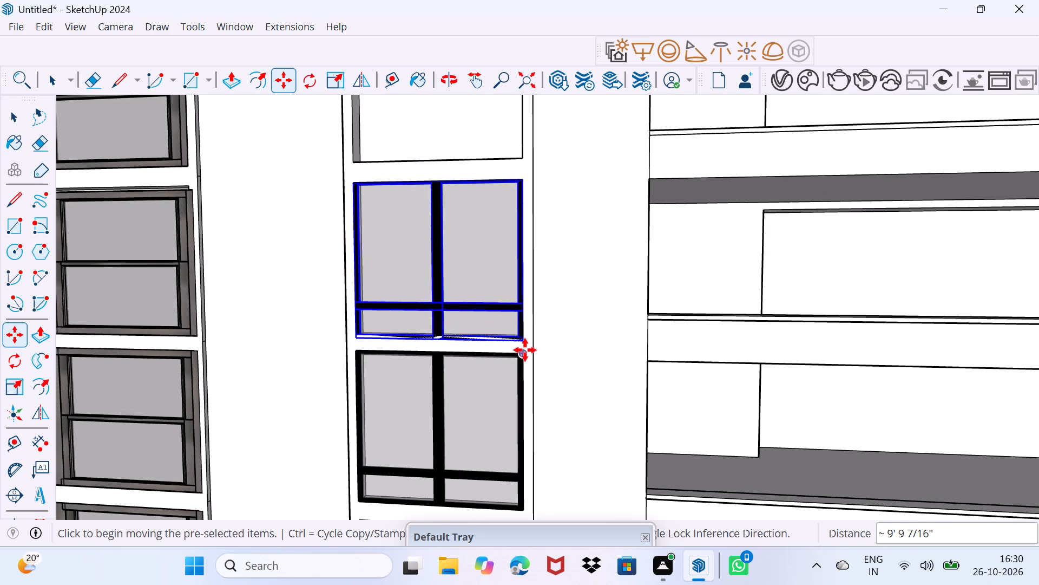
Copy the window up twice, 10' each time, from its lower corner into the next two recesses of the second column.
{"action": "left_click", "coordinate": [523, 339]}
{"action": "middle_click_drag", "start_coordinate": [542, 203], "coordinate": [534, 283]}
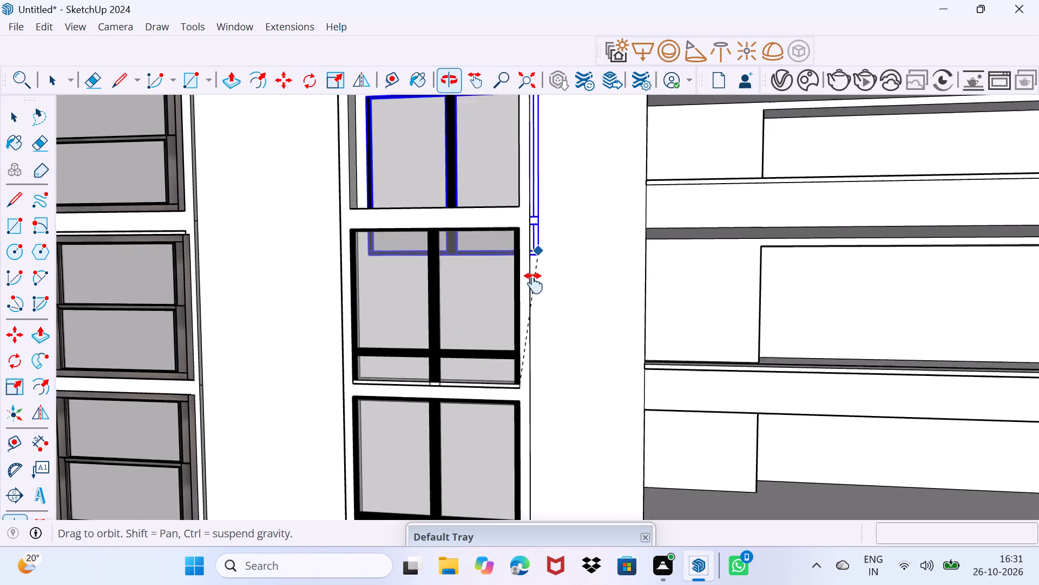
{"action": "middle_click_drag", "start_coordinate": [534, 283], "coordinate": [507, 383]}
{"action": "left_click", "coordinate": [486, 337]}
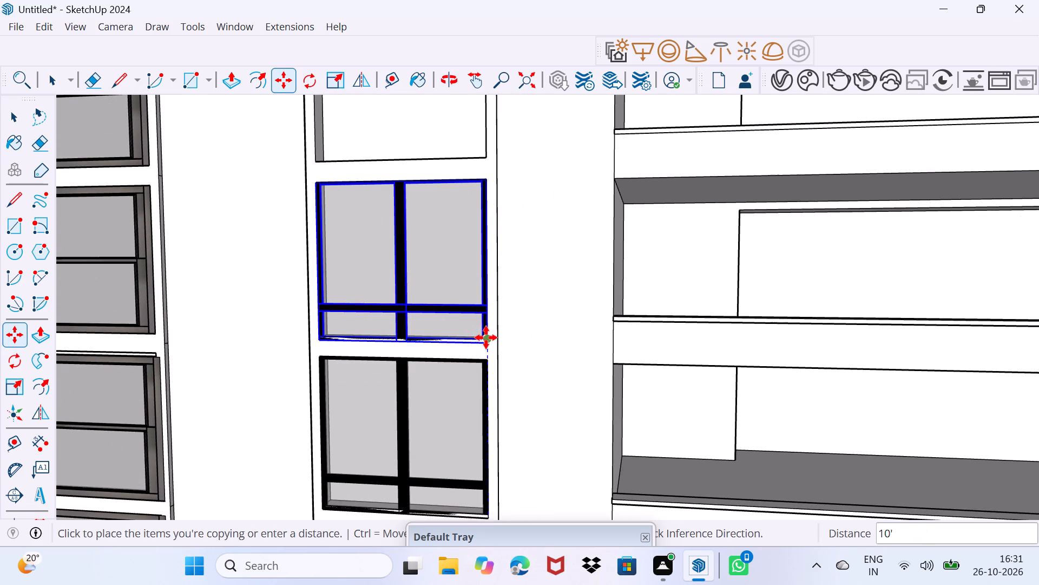
{"action": "left_click", "coordinate": [486, 337]}
{"action": "middle_click_drag", "start_coordinate": [506, 233], "coordinate": [509, 291]}
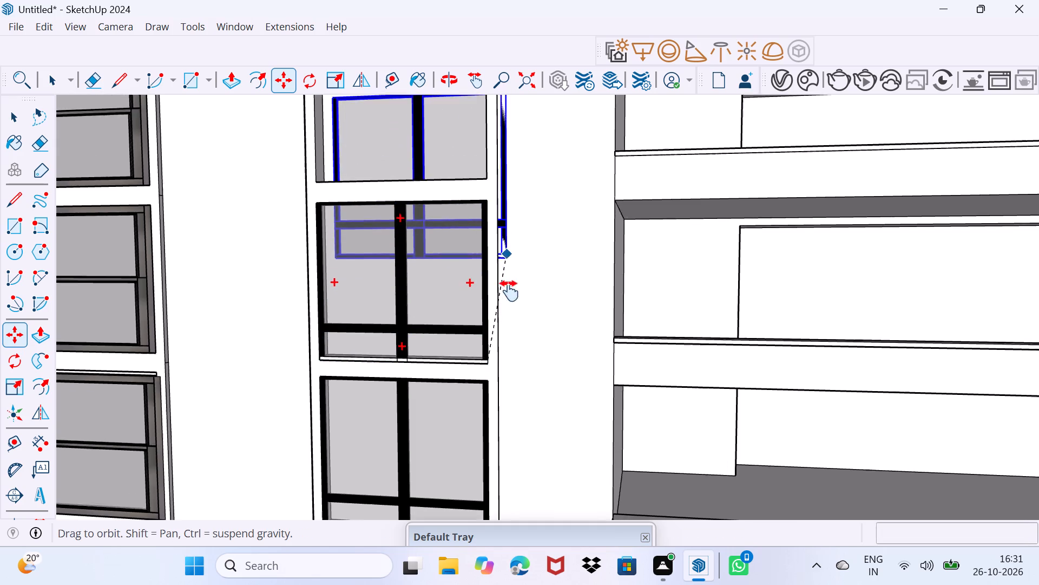
{"action": "middle_click_drag", "start_coordinate": [509, 291], "coordinate": [489, 418]}
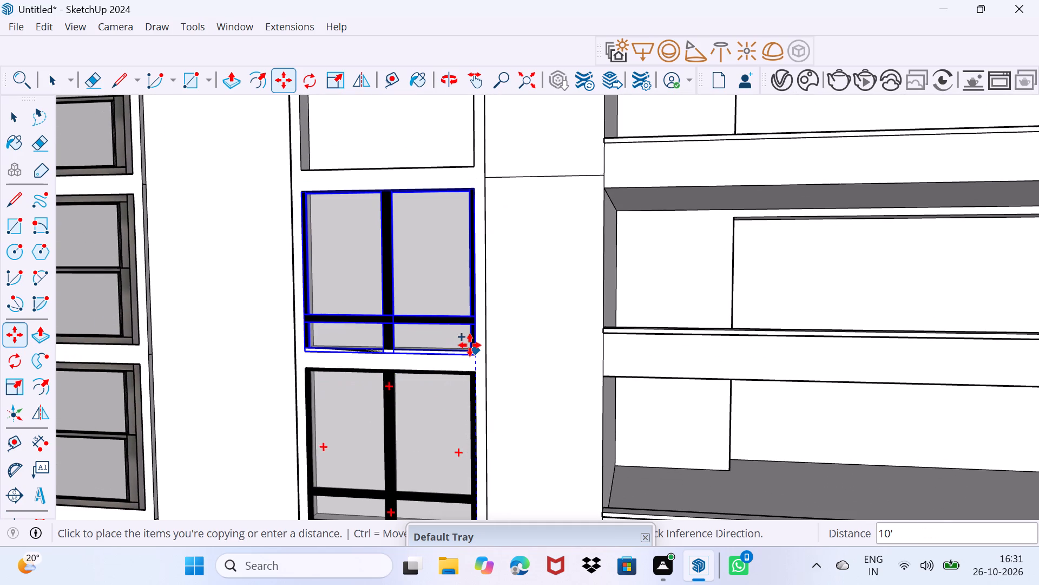
{"action": "left_click", "coordinate": [470, 345]}
Copy the window up twice more at 10' spacing to fill the last two recesses, ending at the topmost floor.
{"action": "left_click", "coordinate": [476, 350]}
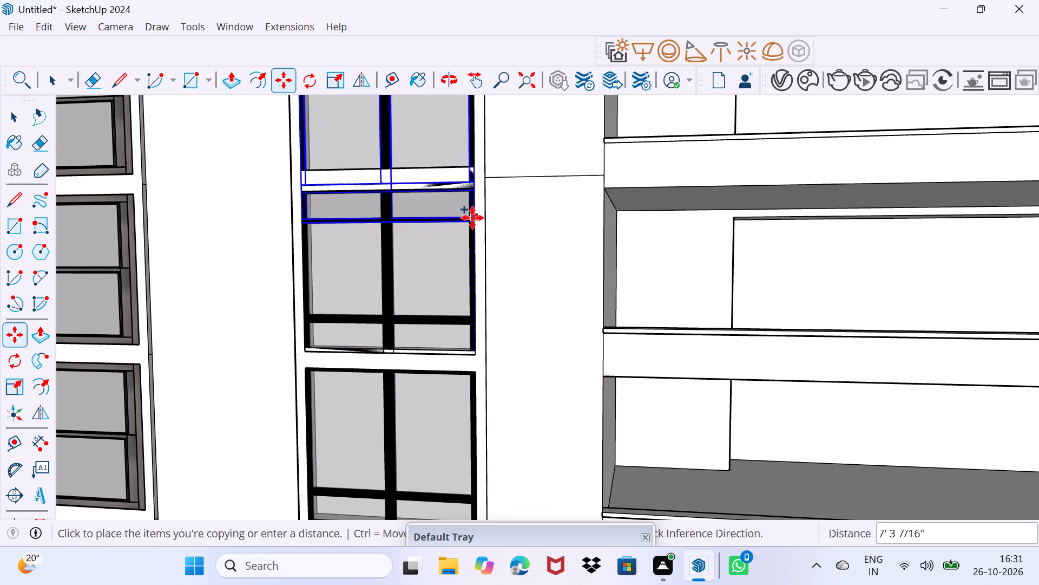
{"action": "middle_click_drag", "start_coordinate": [472, 218], "coordinate": [476, 438], "text": "shift"}
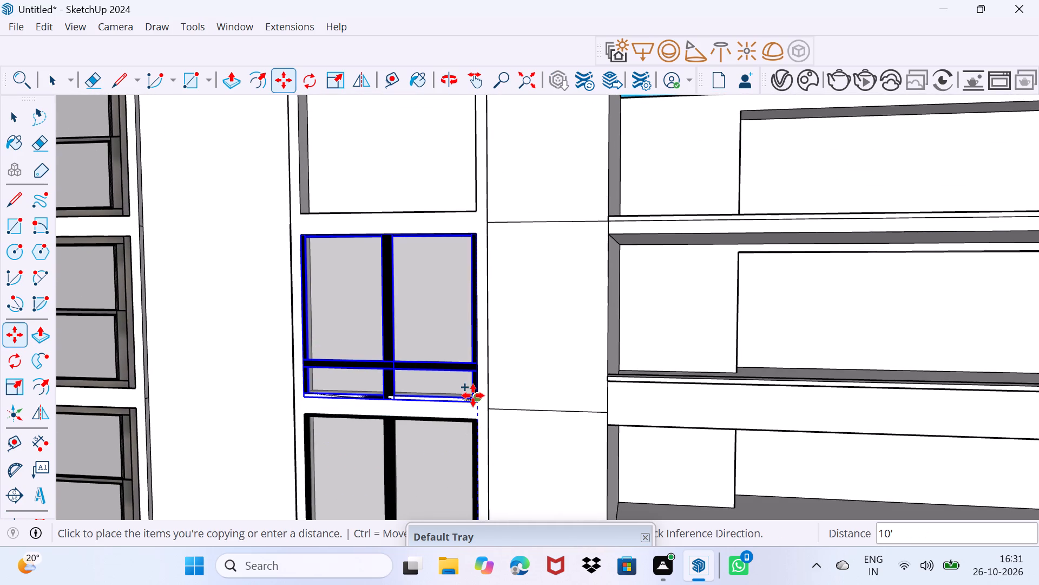
{"action": "left_click", "coordinate": [473, 395]}
{"action": "left_click", "coordinate": [475, 395]}
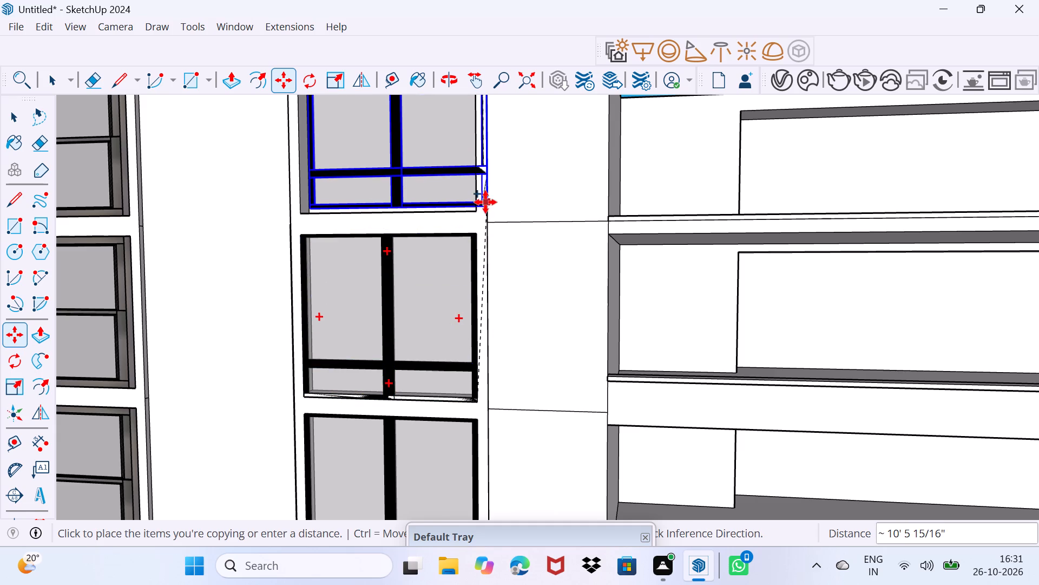
{"action": "middle_click_drag", "start_coordinate": [485, 202], "coordinate": [488, 380]}
{"action": "left_click", "coordinate": [481, 387]}
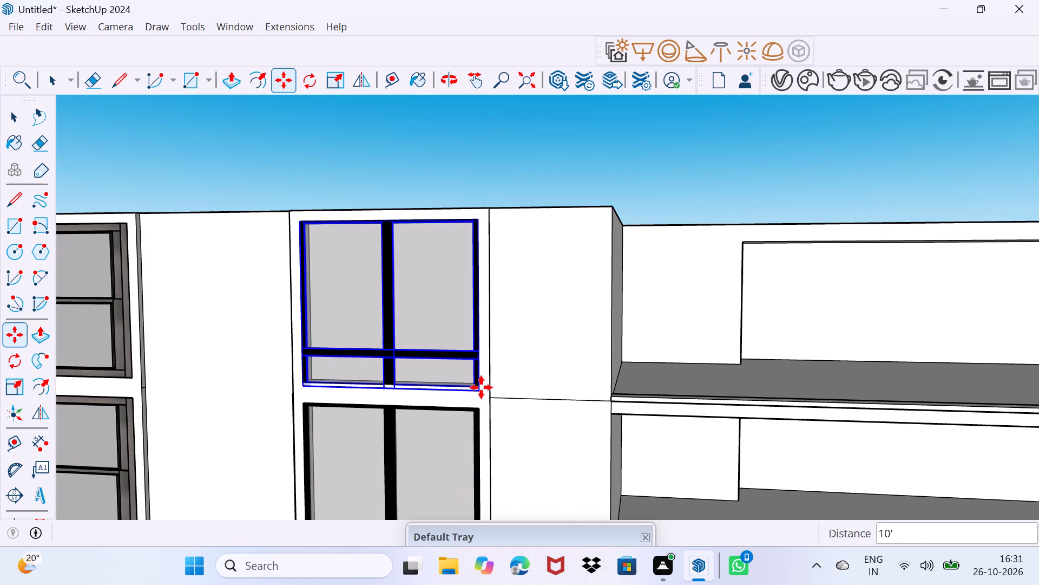
{"action": "key", "text": "space"}
{"action": "left_click_drag", "start_coordinate": [497, 393], "coordinate": [518, 324]}
{"action": "scroll", "coordinate": [501, 291], "scroll_direction": "down", "scroll_amount": 13}
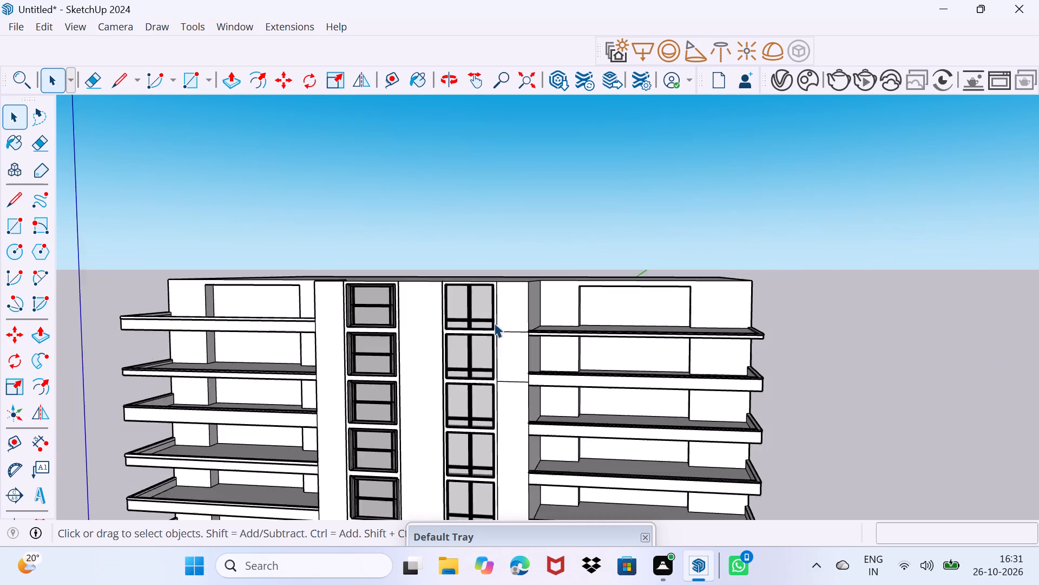
Scale the topmost window of the second column slightly from its bottom edge so it closes the sill gap.
{"action": "scroll", "coordinate": [494, 323], "scroll_direction": "down", "scroll_amount": 4}
{"action": "middle_click_drag", "start_coordinate": [508, 360], "coordinate": [603, 352]}
{"action": "scroll", "coordinate": [481, 360], "scroll_direction": "up", "scroll_amount": 6}
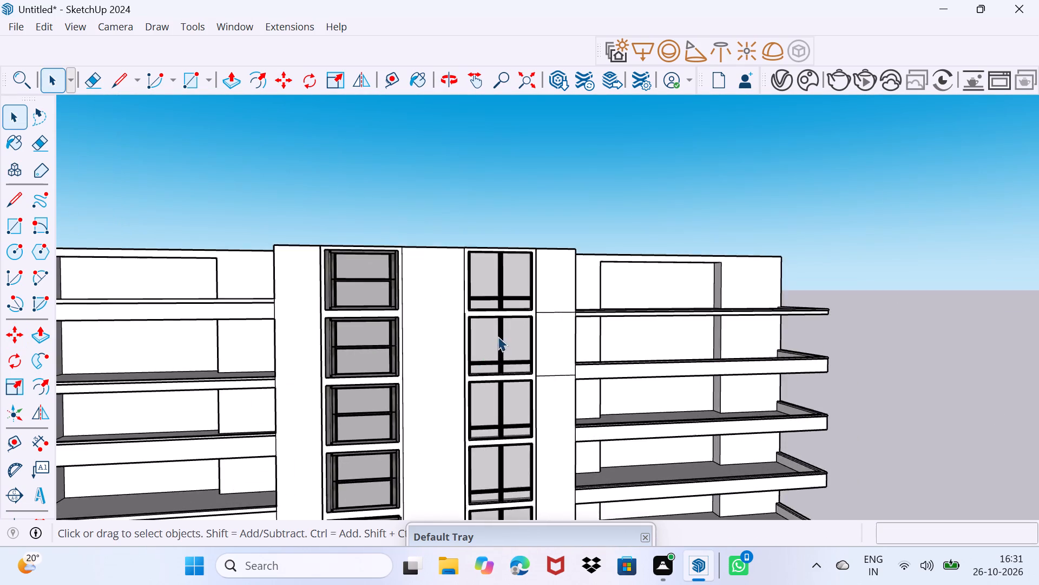
{"action": "scroll", "coordinate": [498, 336], "scroll_direction": "up", "scroll_amount": 14}
{"action": "left_click", "coordinate": [499, 224]}
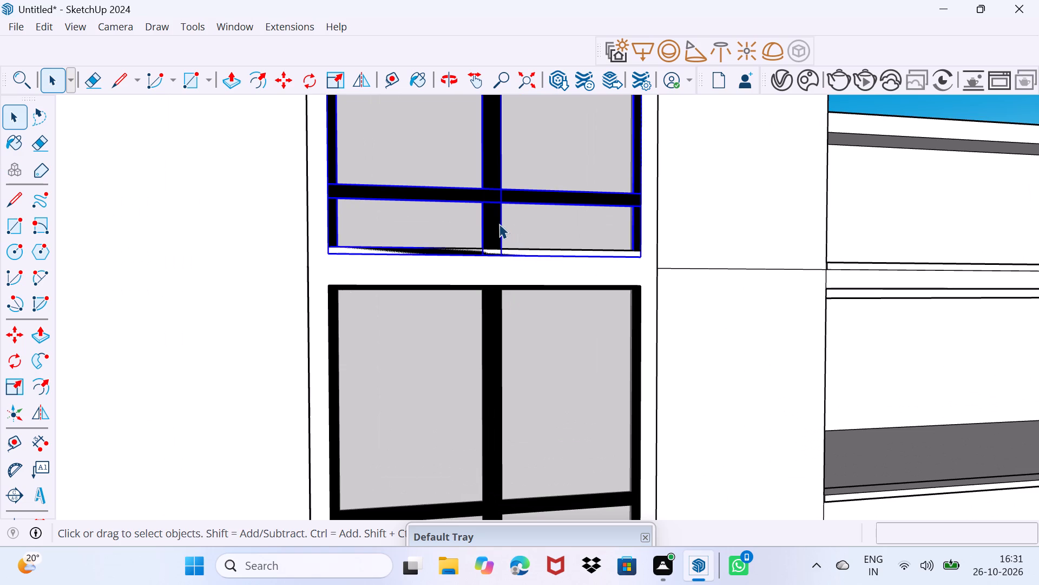
{"action": "key", "text": "s"}
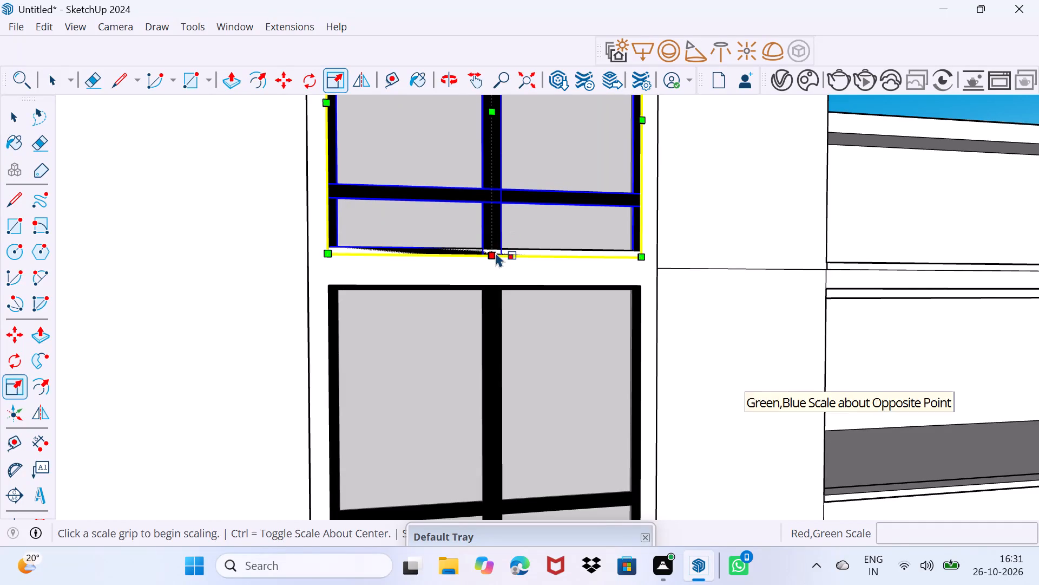
{"action": "left_click_drag", "start_coordinate": [496, 252], "coordinate": [498, 245]}
{"action": "key", "text": "Escape"}
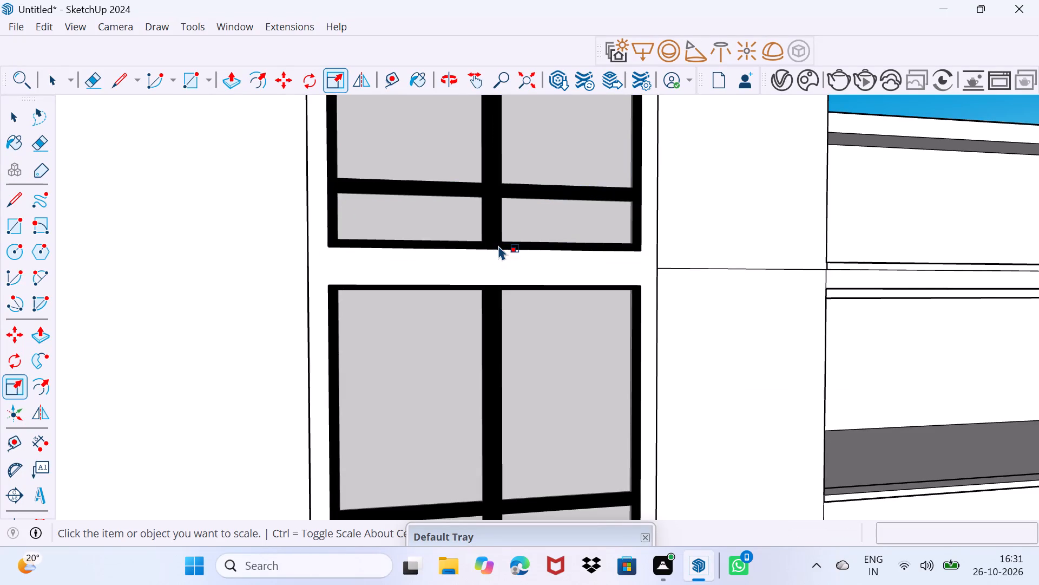
Scale the second window from the top of the second column slightly from its bottom edge to fit its recess.
{"action": "scroll", "coordinate": [482, 253], "scroll_direction": "down", "scroll_amount": 7}
{"action": "middle_click_drag", "start_coordinate": [482, 253], "coordinate": [476, 270]}
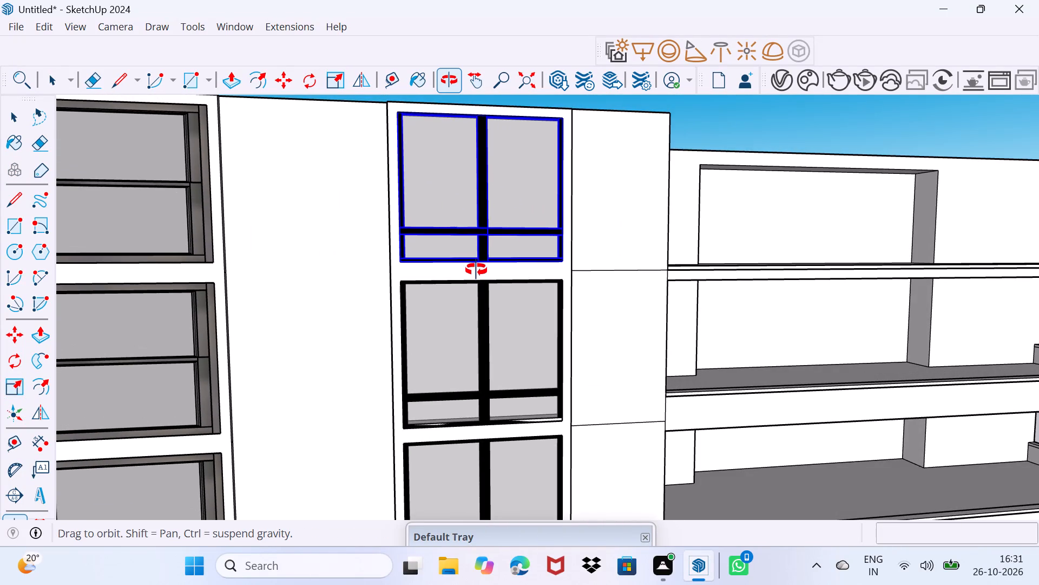
{"action": "middle_click_drag", "start_coordinate": [476, 270], "coordinate": [470, 220]}
{"action": "left_click", "coordinate": [494, 337]}
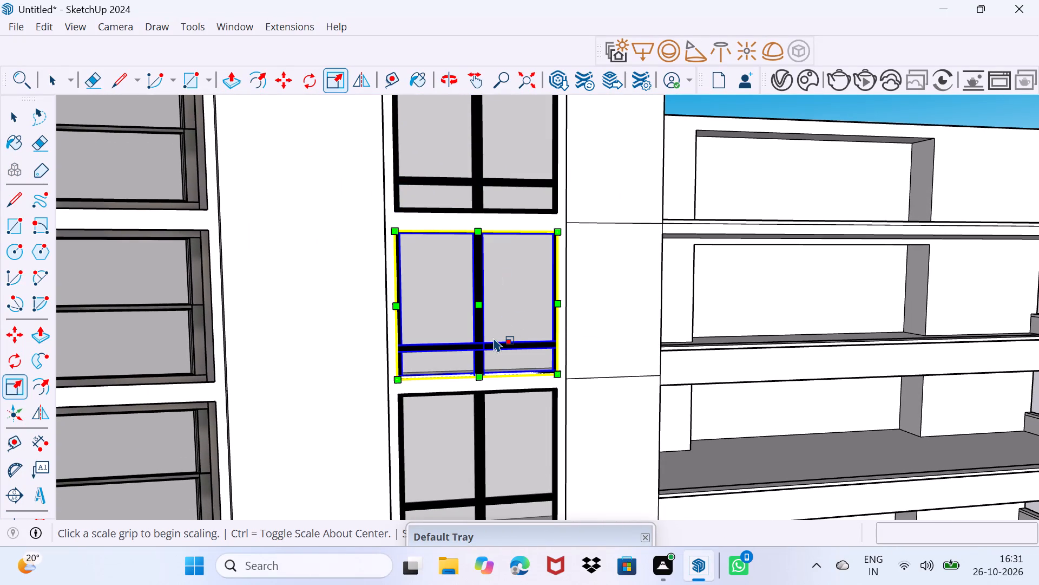
{"action": "key", "text": "s"}
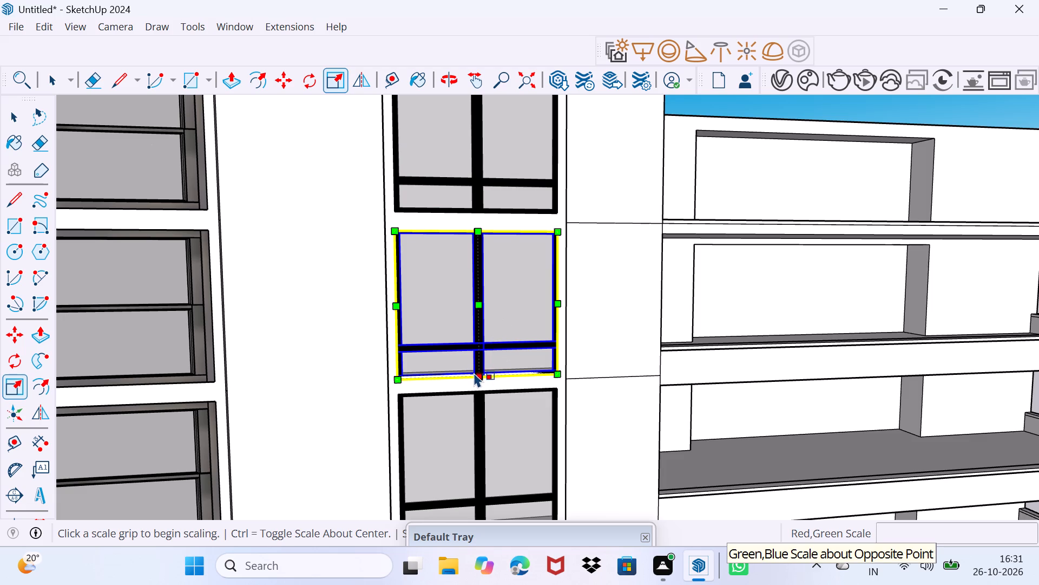
{"action": "left_click", "coordinate": [481, 375]}
{"action": "left_click", "coordinate": [481, 373]}
{"action": "key", "text": "space"}
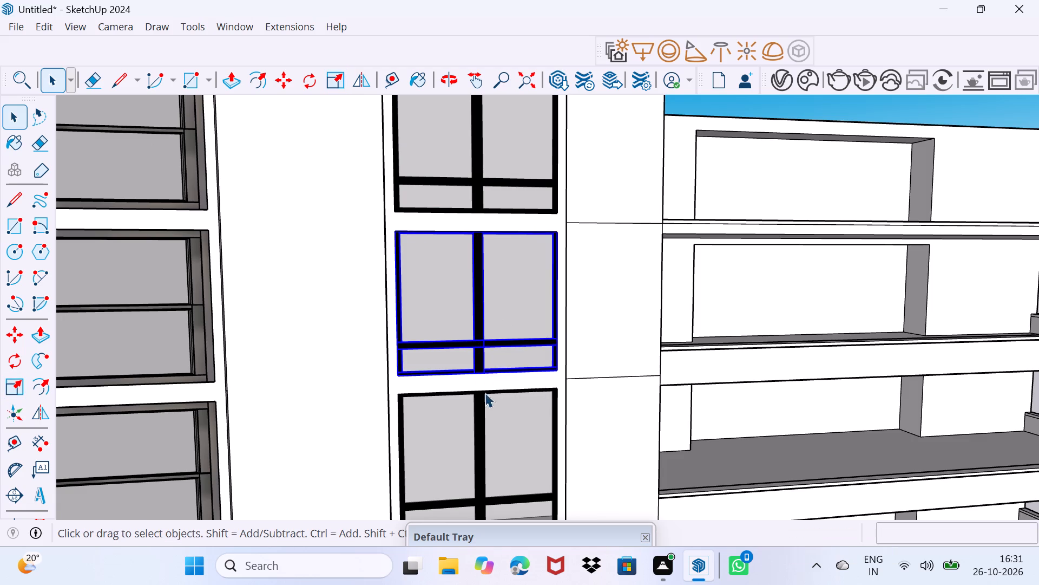
{"action": "left_click_drag", "start_coordinate": [485, 401], "coordinate": [515, 346]}
Scale the third window from the top of the second column from its bottom-edge grip along the green and blue axes.
{"action": "middle_click_drag", "start_coordinate": [505, 381], "coordinate": [479, 184]}
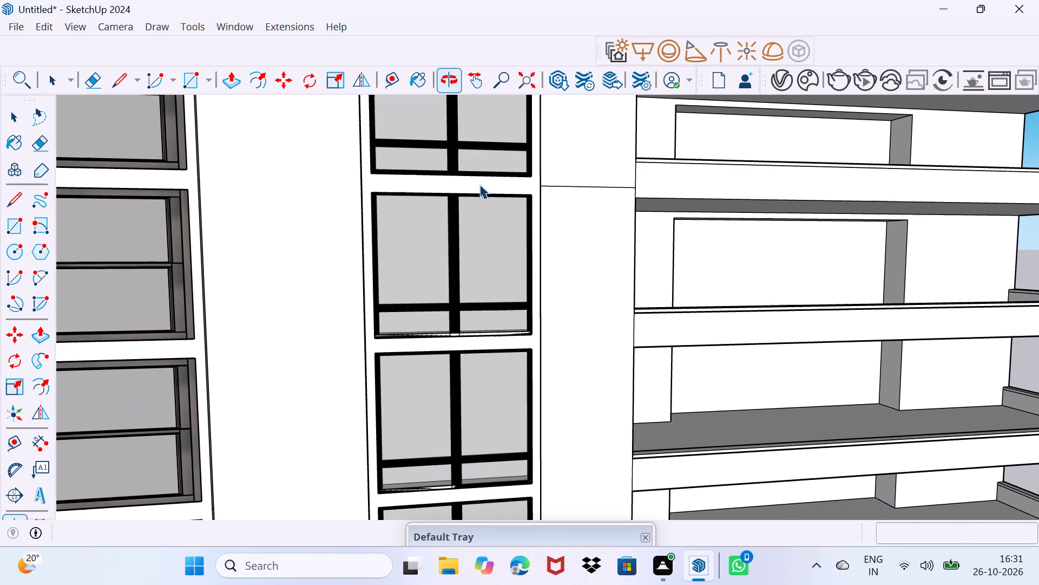
{"action": "left_click", "coordinate": [452, 291]}
{"action": "key", "text": "s"}
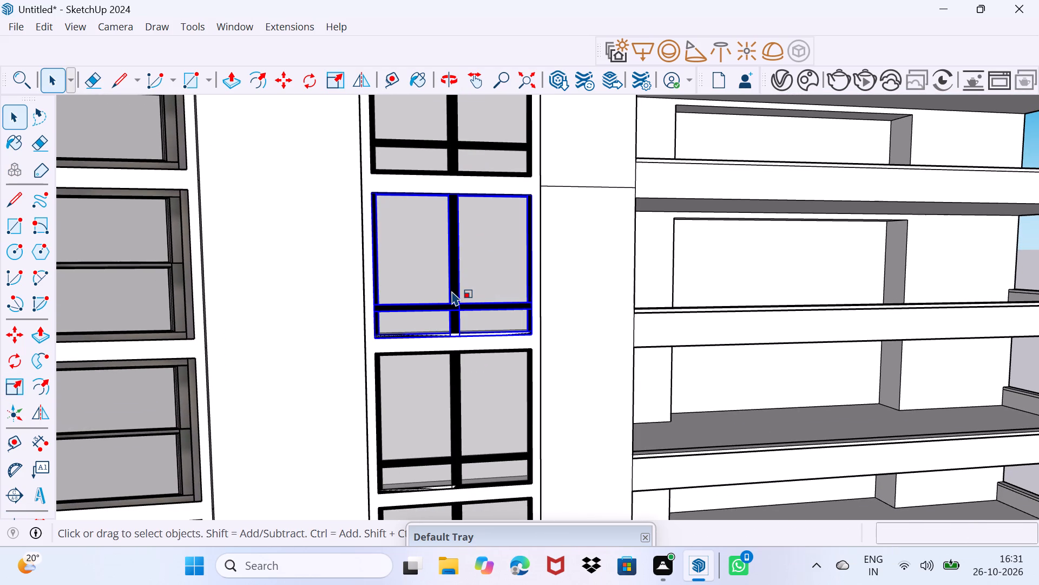
{"action": "left_click", "coordinate": [456, 331]}
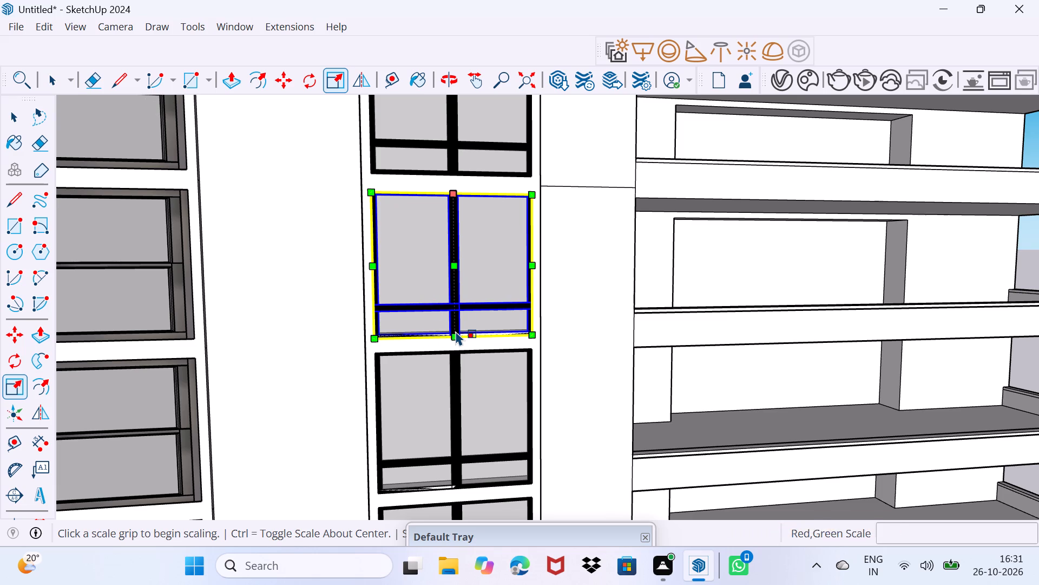
{"action": "scroll", "coordinate": [456, 331], "scroll_direction": "up", "scroll_amount": 2}
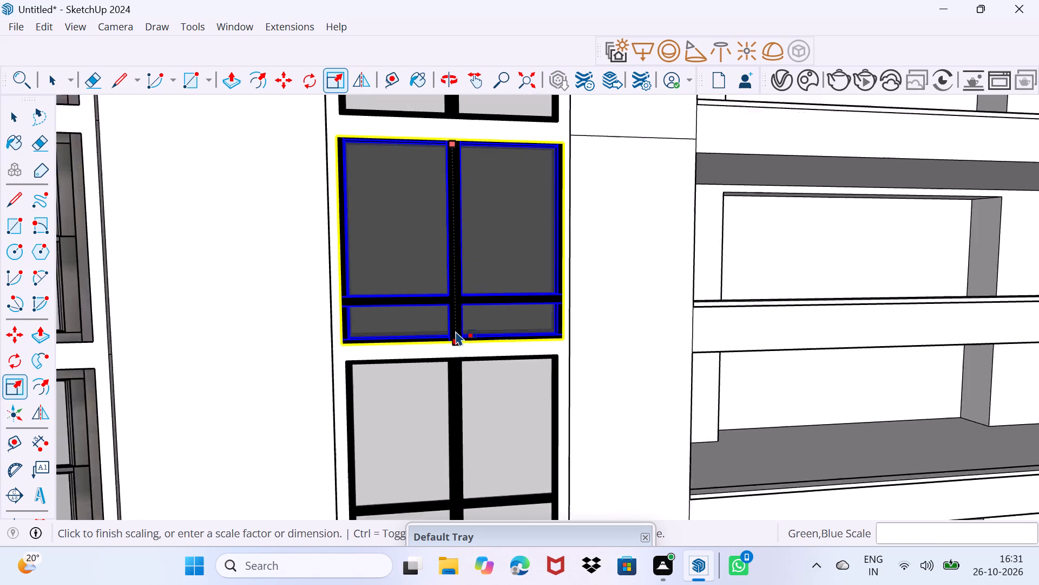
{"action": "scroll", "coordinate": [456, 331], "scroll_direction": "up", "scroll_amount": 6}
{"action": "left_click", "coordinate": [456, 331]}
{"action": "scroll", "coordinate": [384, 355], "scroll_direction": "down", "scroll_amount": 4}
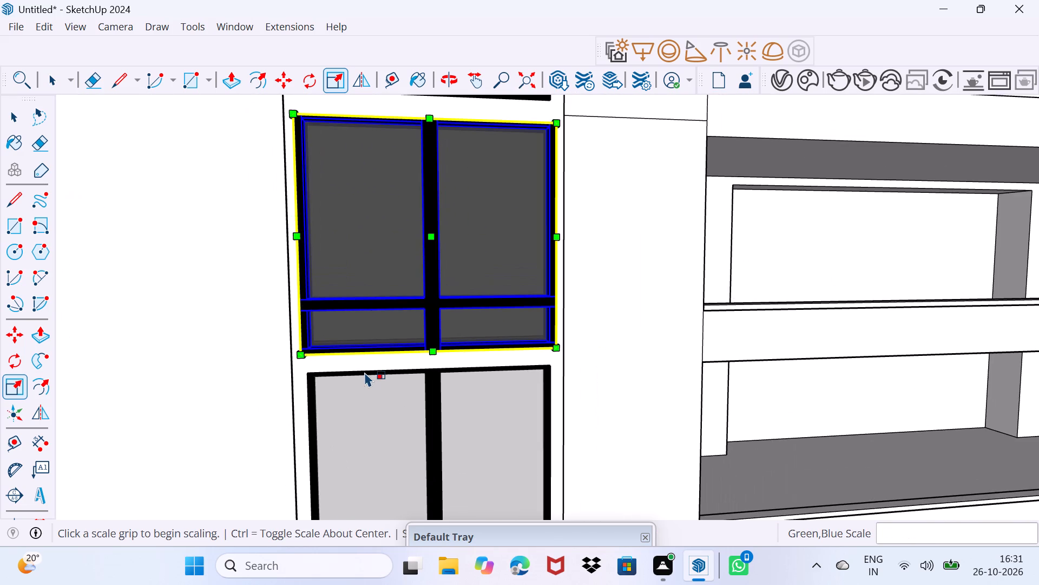
{"action": "middle_click_drag", "start_coordinate": [365, 372], "coordinate": [373, 161], "text": "shift"}
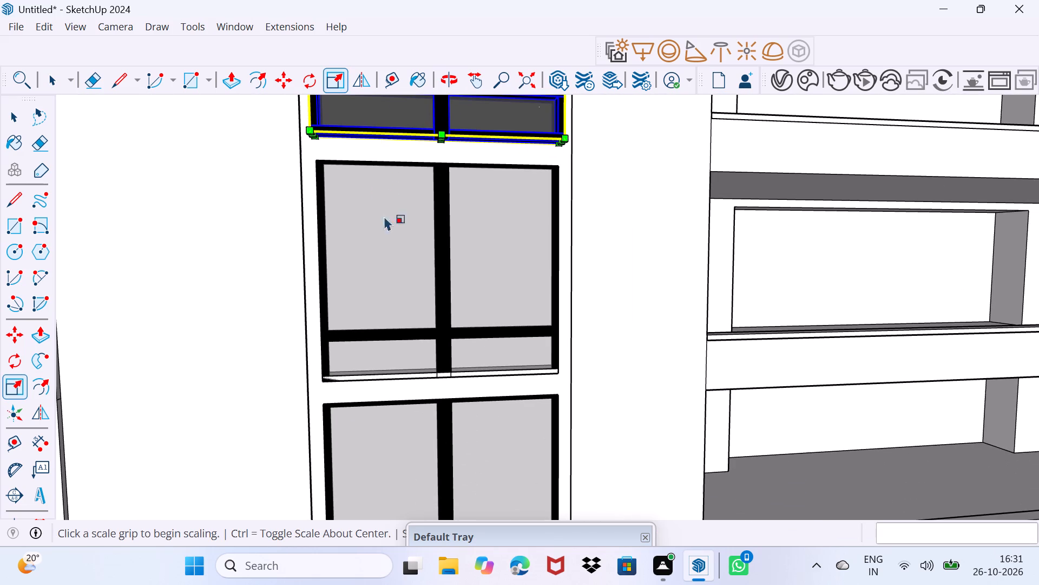
{"action": "key", "text": "Escape"}
Scale the fourth window from the top slightly from its bottom edge, undoing the overly deep first attempt.
{"action": "left_click", "coordinate": [426, 326]}
{"action": "key", "text": "s"}
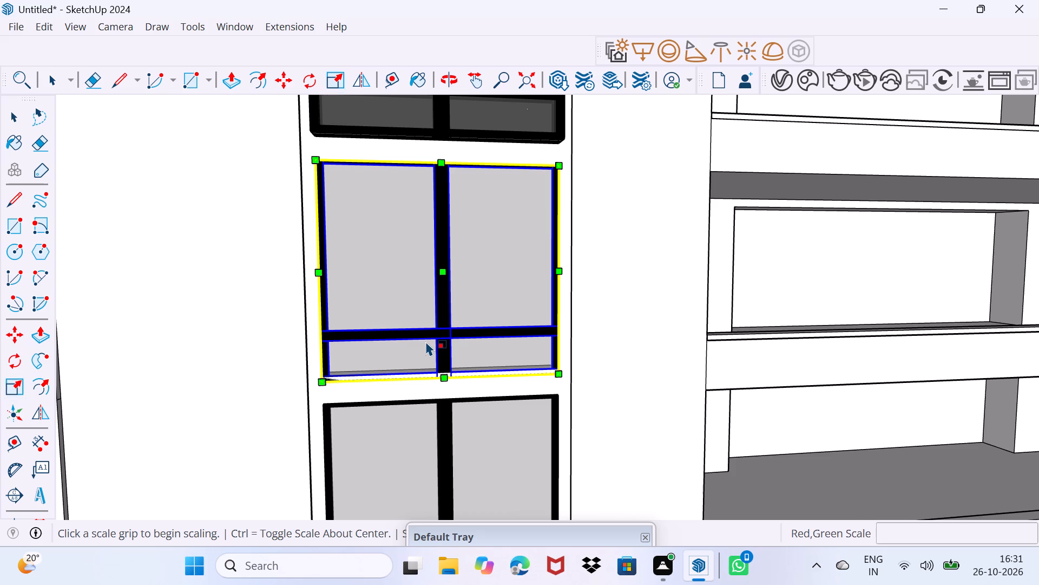
{"action": "left_click", "coordinate": [445, 378]}
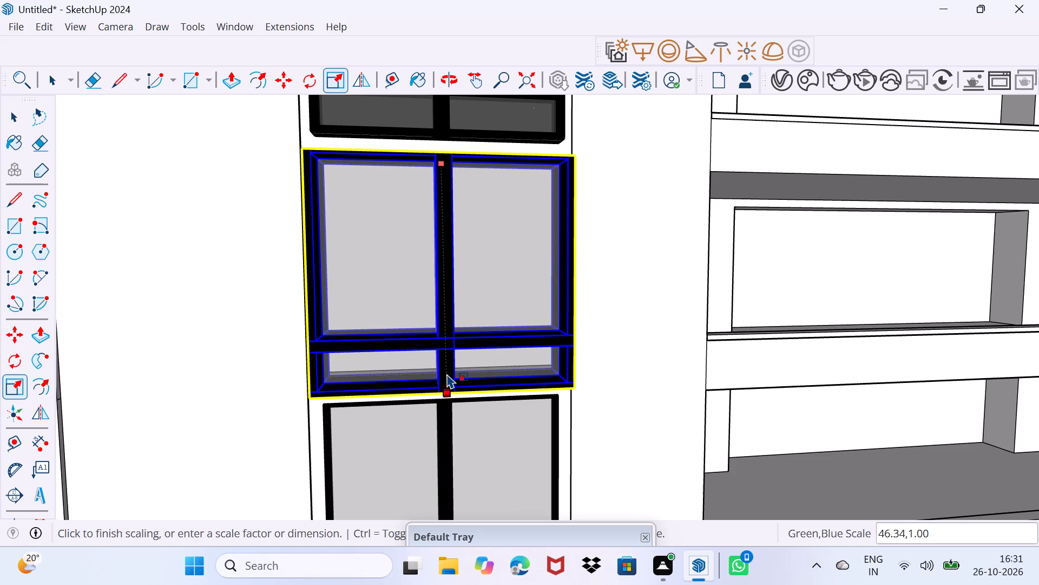
{"action": "key", "text": "ctrl+z"}
{"action": "left_click_drag", "start_coordinate": [443, 378], "coordinate": [448, 373]}
{"action": "key", "text": "space"}
{"action": "left_click_drag", "start_coordinate": [445, 390], "coordinate": [463, 352]}
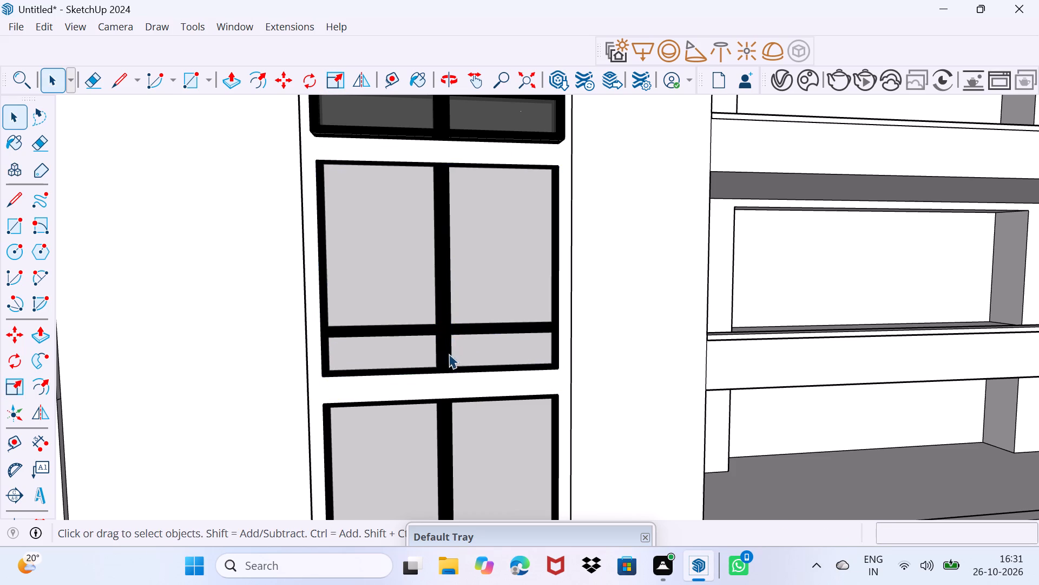
Scale the fifth window from the top of the second column slightly from its bottom edge to fit its recess.
{"action": "middle_click_drag", "start_coordinate": [448, 366], "coordinate": [438, 170]}
{"action": "left_click", "coordinate": [438, 395]}
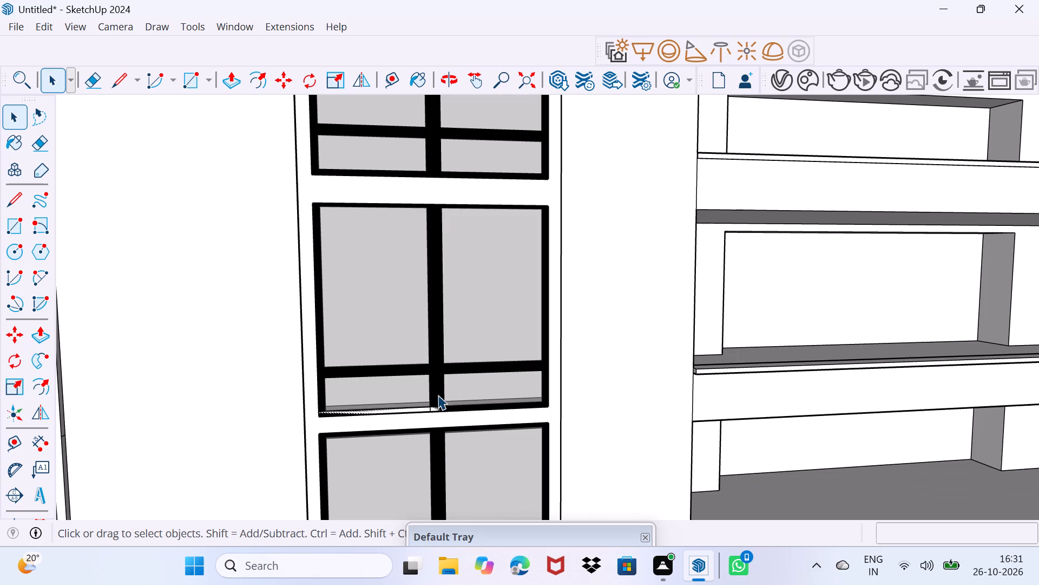
{"action": "key", "text": "s"}
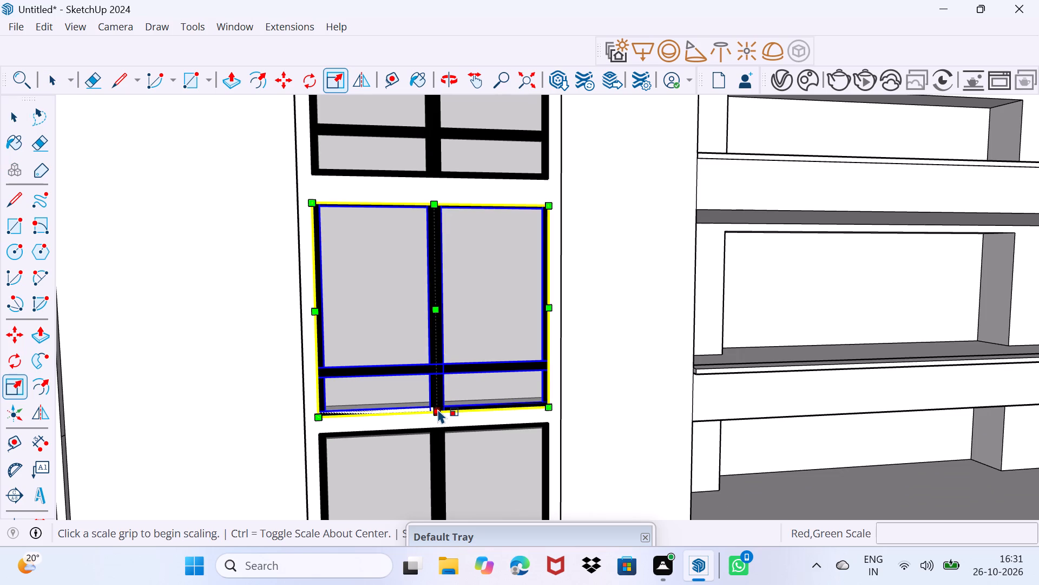
{"action": "left_click", "coordinate": [438, 409]}
{"action": "left_click", "coordinate": [438, 409]}
{"action": "key", "text": "space"}
{"action": "left_click_drag", "start_coordinate": [433, 421], "coordinate": [448, 389]}
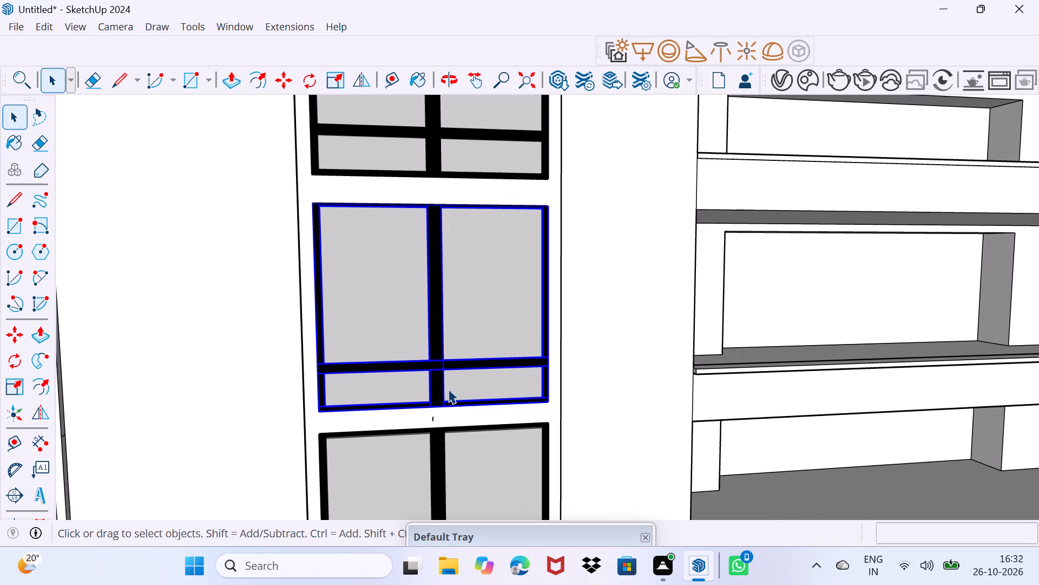
{"action": "left_click_drag", "start_coordinate": [448, 389], "coordinate": [456, 369]}
Examine how the windows of both recess columns sit in the facade, from the lowest floors to the whole building.
{"action": "scroll", "coordinate": [441, 365], "scroll_direction": "down", "scroll_amount": 3}
{"action": "middle_click_drag", "start_coordinate": [439, 397], "coordinate": [444, 140], "text": "shift"}
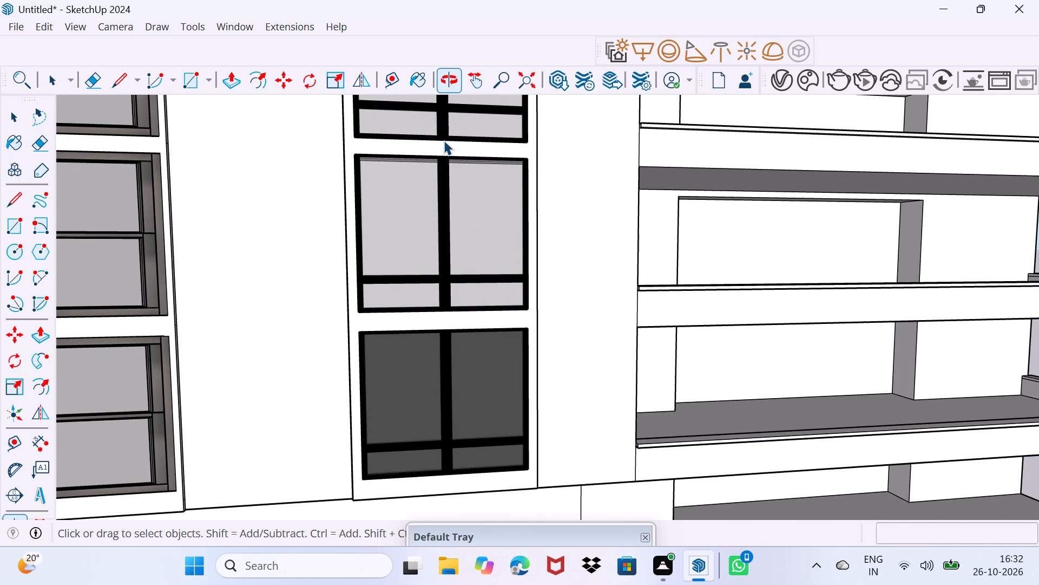
{"action": "scroll", "coordinate": [427, 216], "scroll_direction": "down", "scroll_amount": 3}
{"action": "middle_click_drag", "start_coordinate": [421, 311], "coordinate": [462, 315], "text": "shift"}
{"action": "scroll", "coordinate": [462, 315], "scroll_direction": "down", "scroll_amount": 5, "text": "shift"}
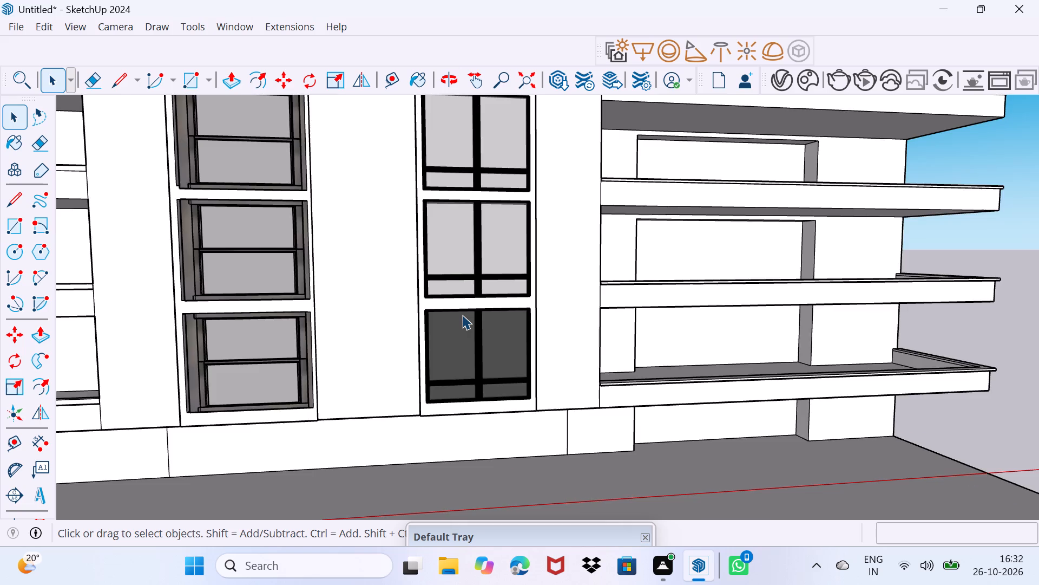
{"action": "scroll", "coordinate": [462, 315], "scroll_direction": "down", "scroll_amount": 9, "text": "shift"}
{"action": "middle_click_drag", "start_coordinate": [468, 283], "coordinate": [515, 307]}
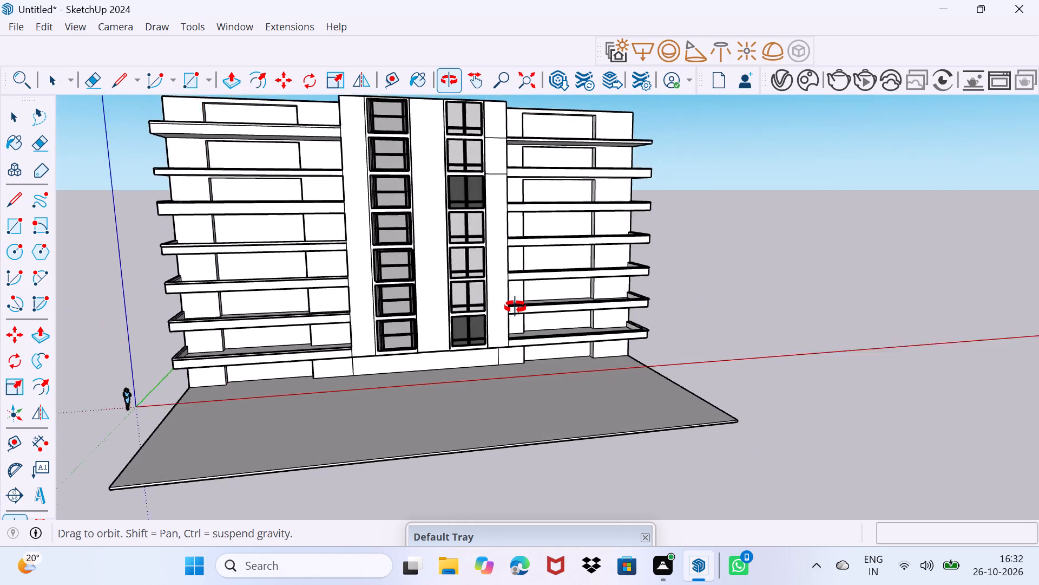
{"action": "middle_click_drag", "start_coordinate": [515, 307], "coordinate": [516, 307]}
{"action": "scroll", "coordinate": [486, 242], "scroll_direction": "up", "scroll_amount": 4}
{"action": "middle_click_drag", "start_coordinate": [480, 240], "coordinate": [652, 422]}
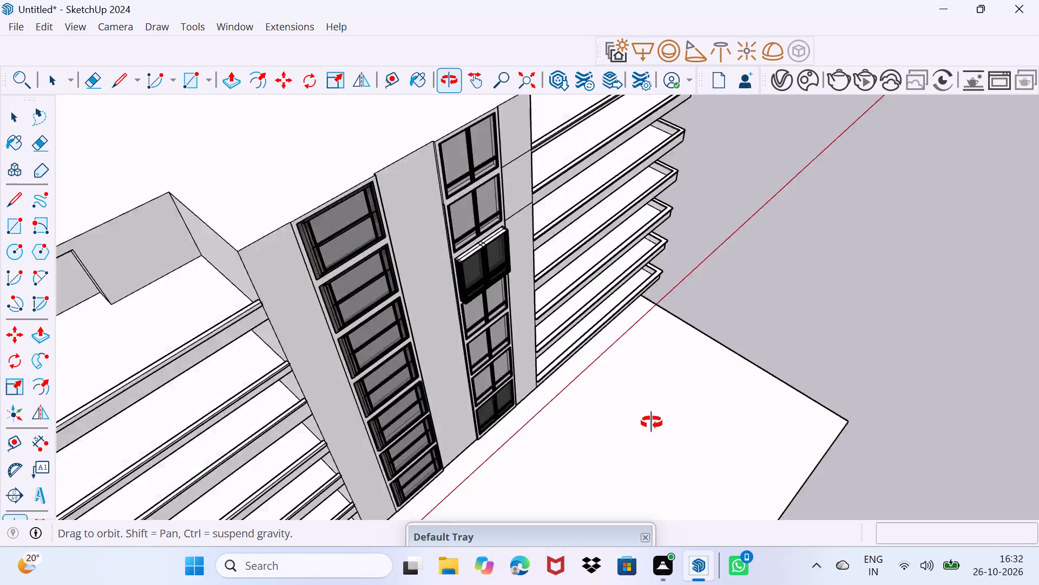
{"action": "middle_click_drag", "start_coordinate": [652, 422], "coordinate": [562, 356]}
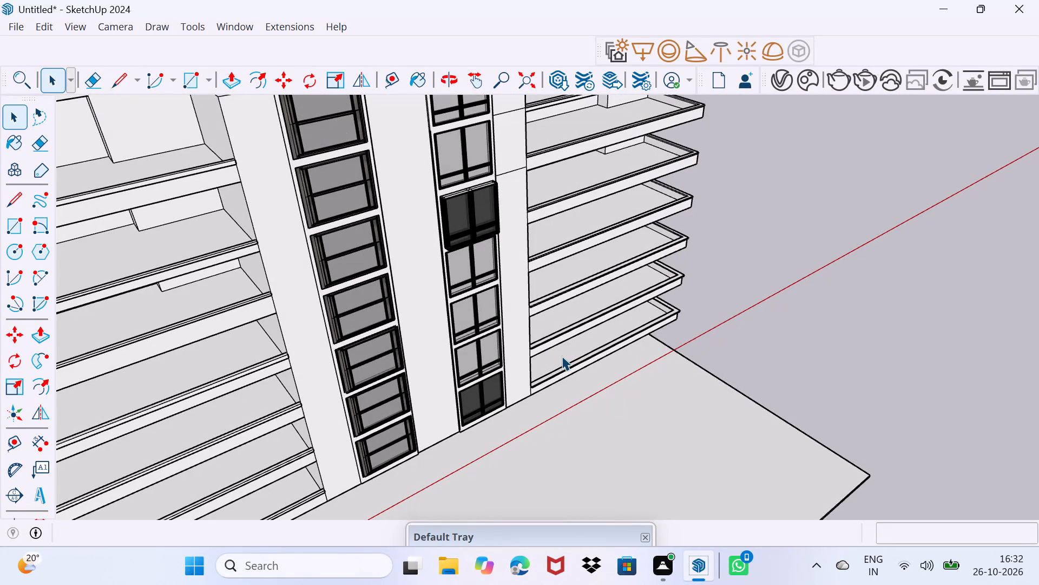
{"action": "scroll", "coordinate": [562, 356], "scroll_direction": "down", "scroll_amount": 4}
{"action": "middle_click_drag", "start_coordinate": [482, 332], "coordinate": [387, 290]}
{"action": "scroll", "coordinate": [387, 290], "scroll_direction": "down", "scroll_amount": 1}
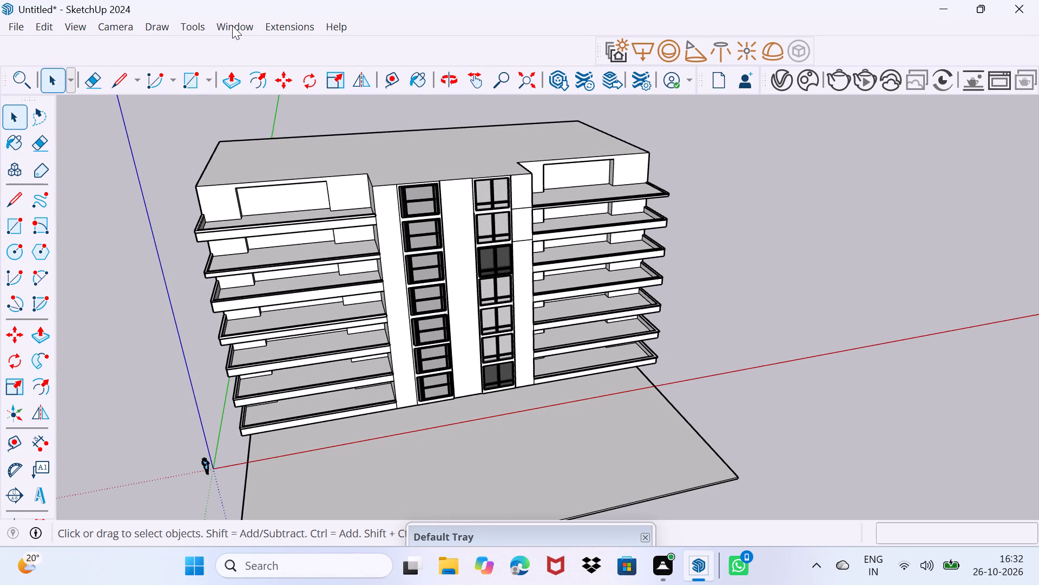
Search 3D Warehouse for "window" models.
{"action": "left_click", "coordinate": [235, 24]}
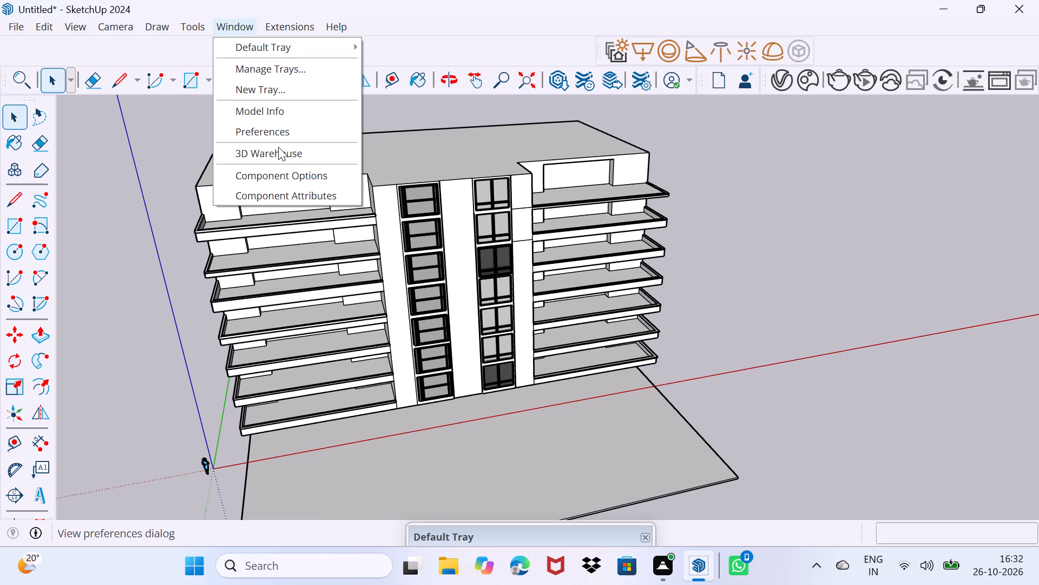
{"action": "left_click", "coordinate": [281, 154]}
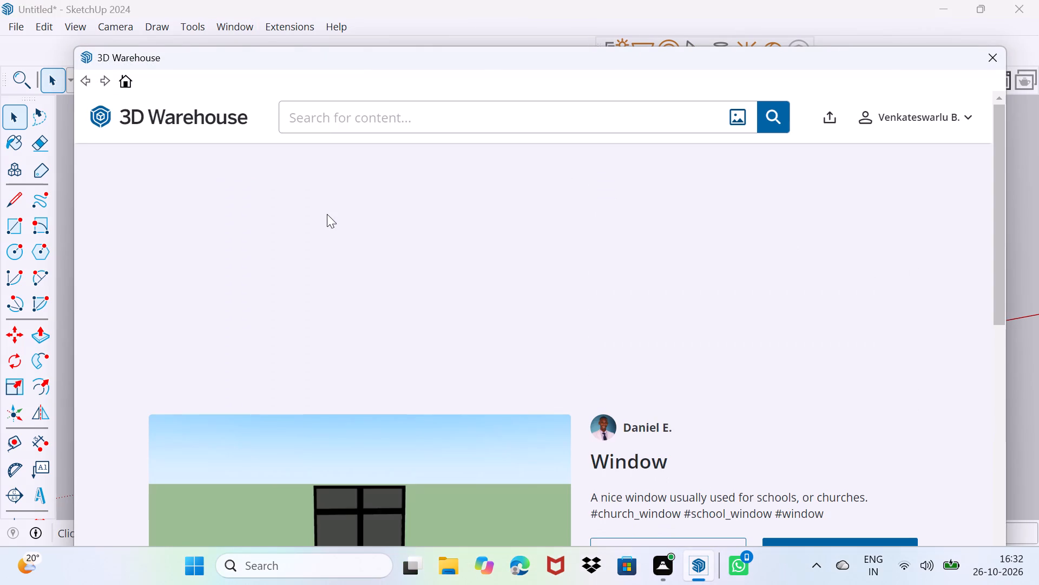
{"action": "scroll", "coordinate": [364, 163], "scroll_direction": "down", "scroll_amount": 1}
{"action": "left_click", "coordinate": [390, 127]}
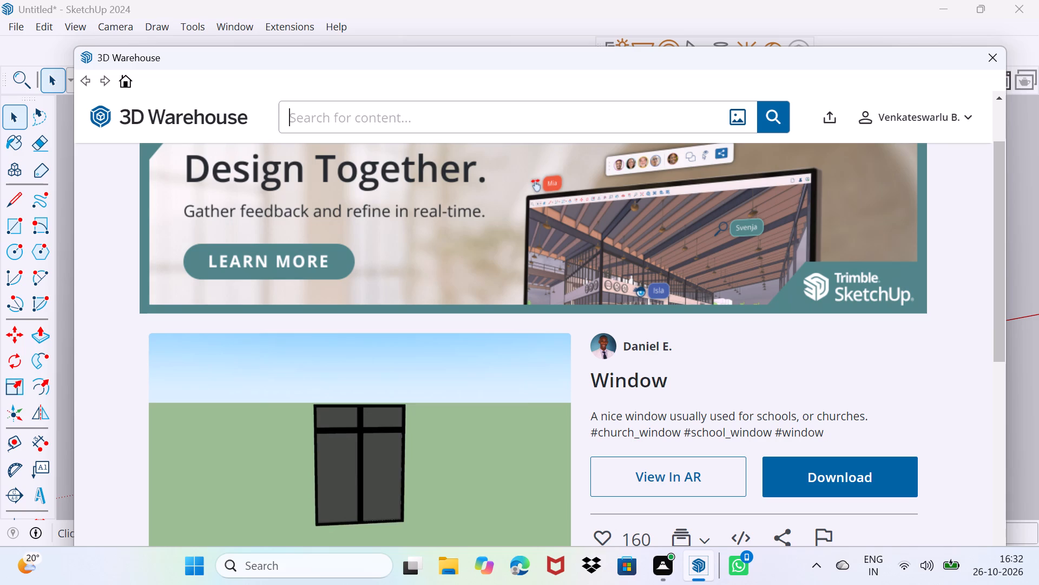
{"action": "type", "text": "win"}
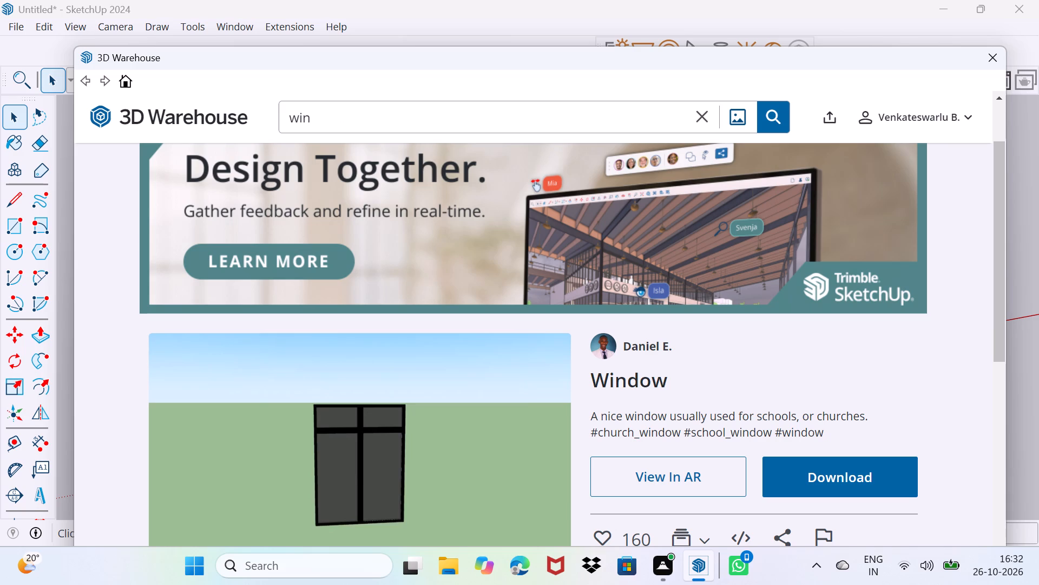
{"action": "type", "text": "fo"}
{"action": "key", "text": "BackSpace"}
{"action": "key", "text": "BackSpace"}
{"action": "key", "text": "d"}
{"action": "key", "text": "o"}
{"action": "key", "text": "w"}
{"action": "key", "text": "Return"}
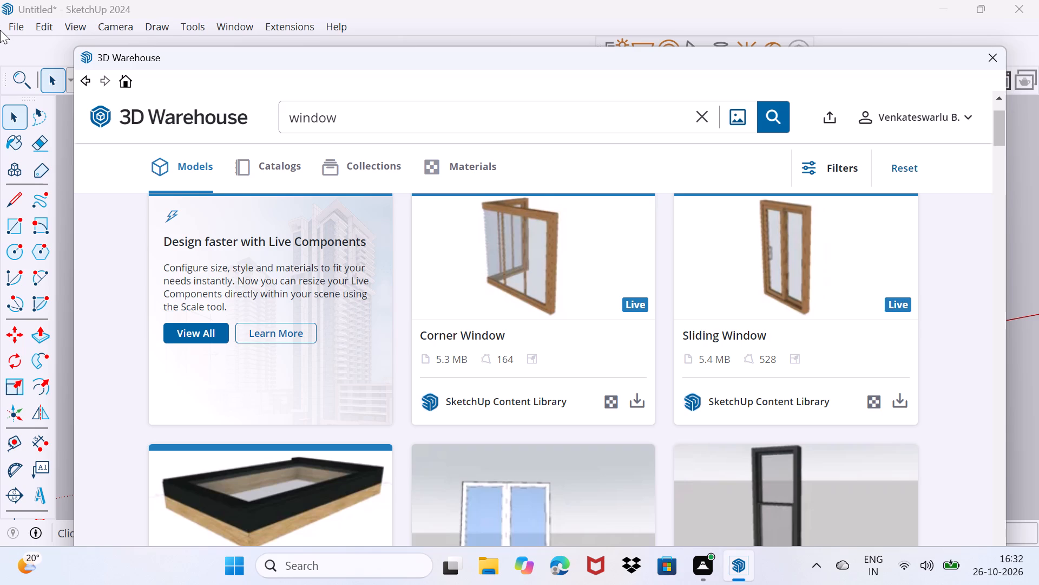
Browse the window results and load the dark-framed two-pane WINDOW model (209 KB) directly into the model.
{"action": "scroll", "coordinate": [766, 192], "scroll_direction": "down", "scroll_amount": 4}
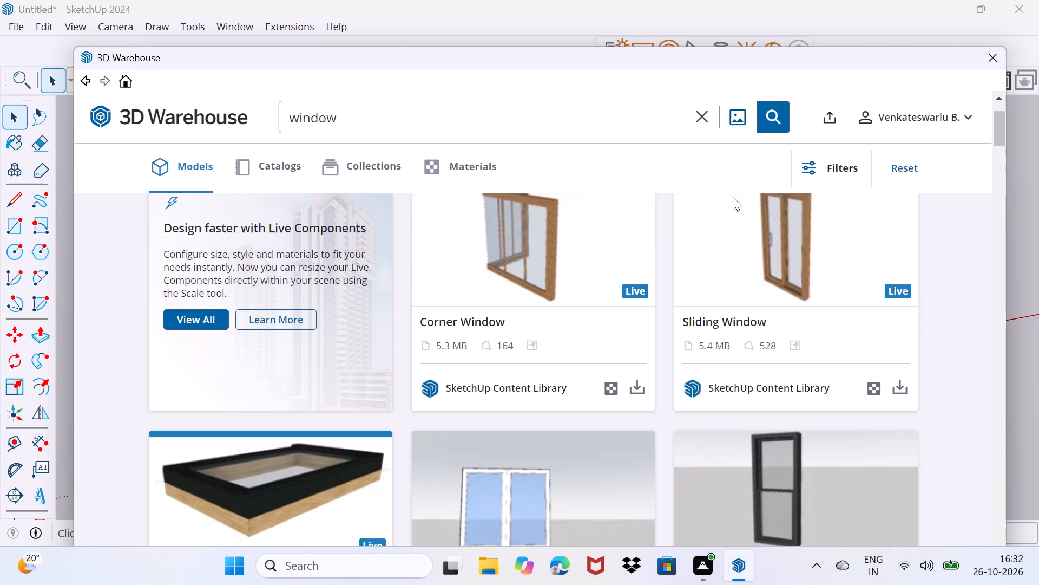
{"action": "scroll", "coordinate": [733, 197], "scroll_direction": "down", "scroll_amount": 1}
{"action": "scroll", "coordinate": [696, 303], "scroll_direction": "down", "scroll_amount": 6}
{"action": "scroll", "coordinate": [681, 309], "scroll_direction": "up", "scroll_amount": 7}
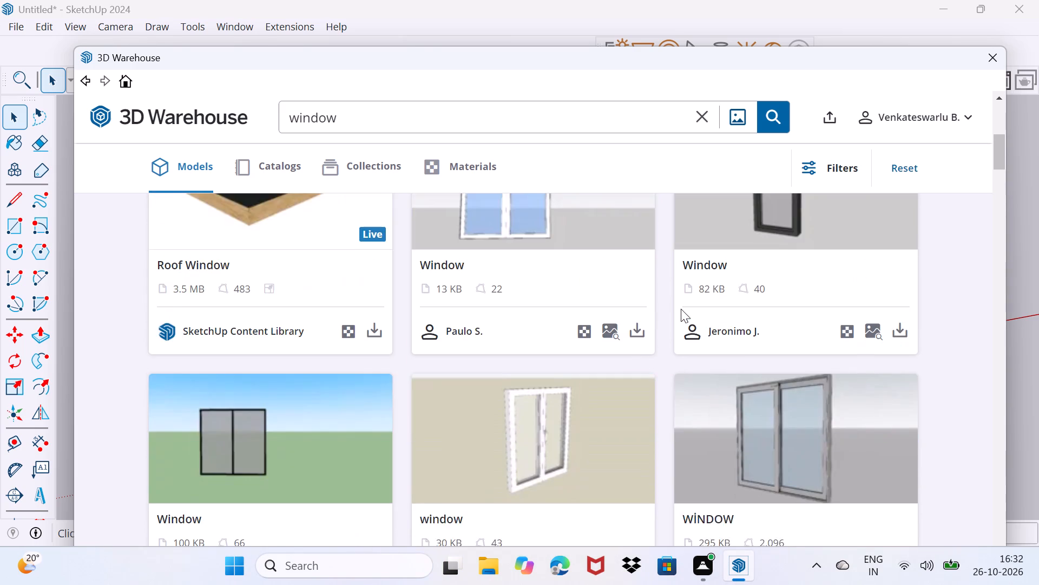
{"action": "scroll", "coordinate": [681, 309], "scroll_direction": "down", "scroll_amount": 12}
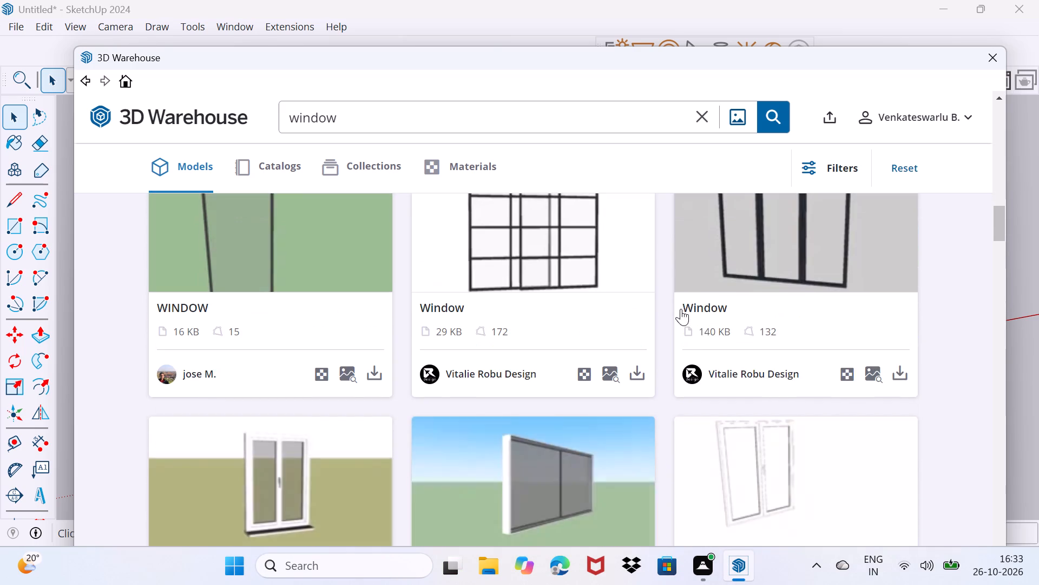
{"action": "scroll", "coordinate": [681, 309], "scroll_direction": "up", "scroll_amount": 3}
{"action": "scroll", "coordinate": [681, 309], "scroll_direction": "down", "scroll_amount": 9}
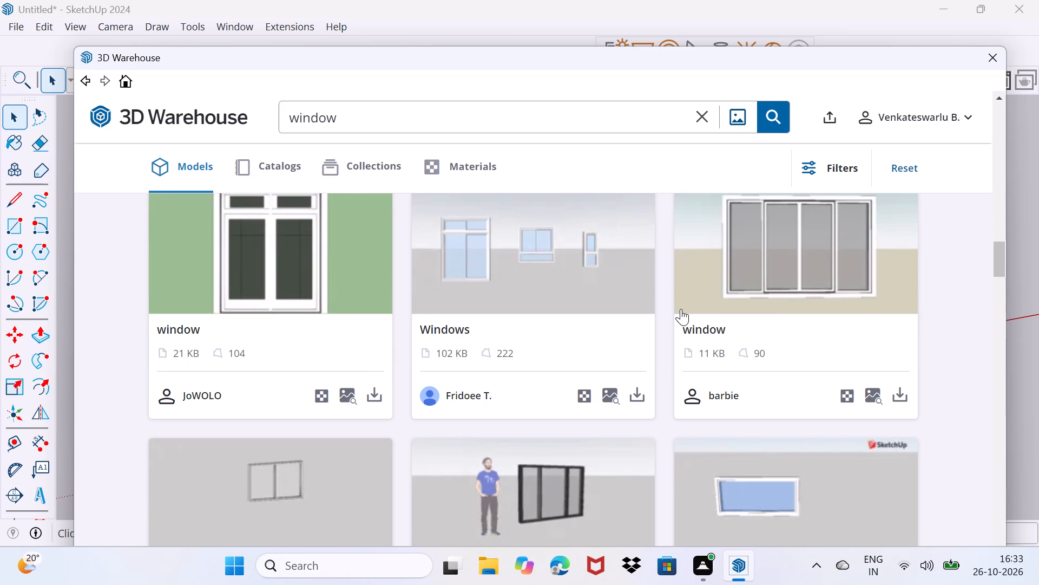
{"action": "scroll", "coordinate": [867, 504], "scroll_direction": "down", "scroll_amount": 3}
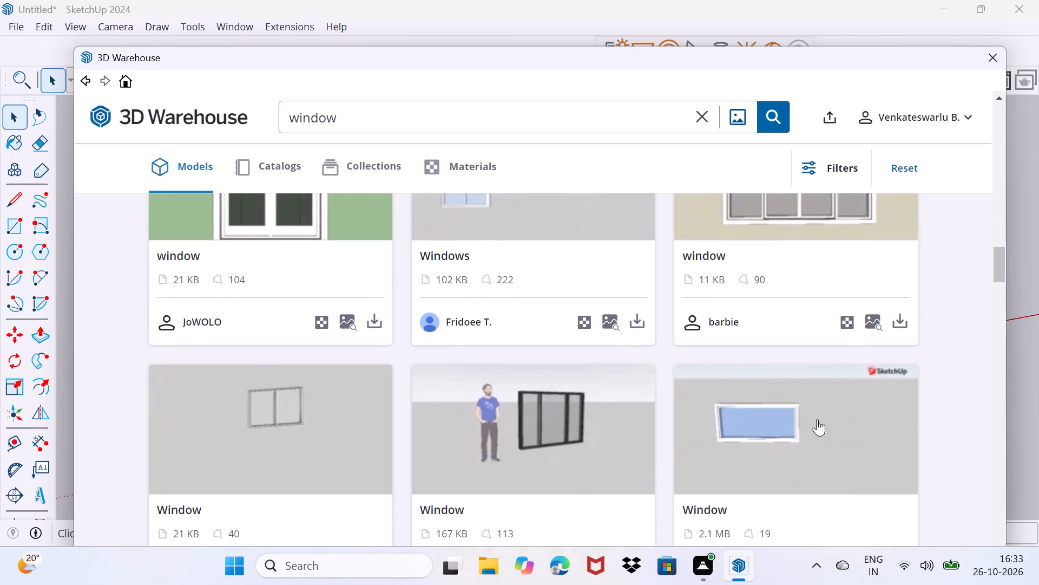
{"action": "scroll", "coordinate": [817, 419], "scroll_direction": "down", "scroll_amount": 2}
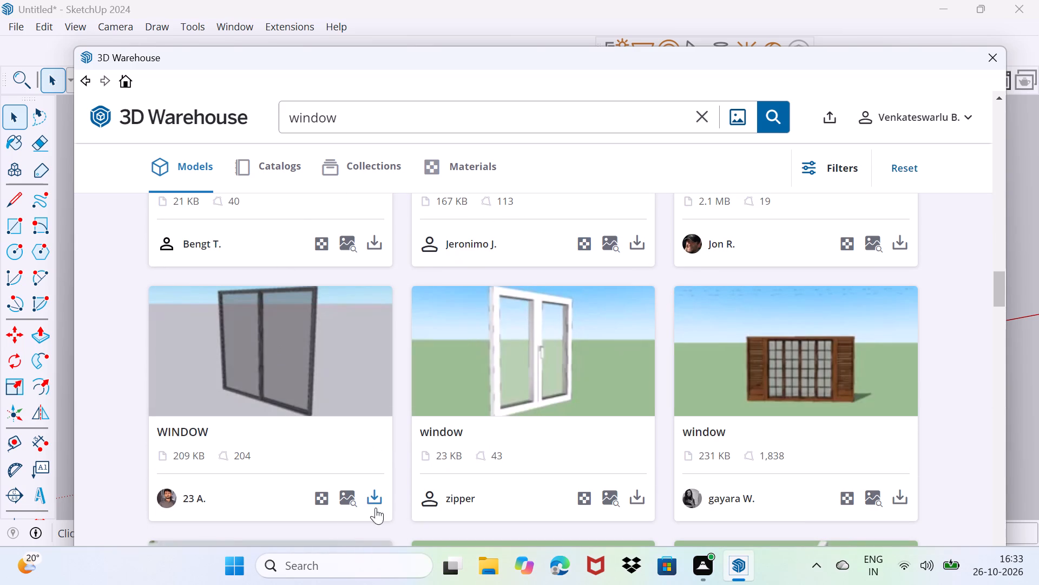
{"action": "left_click", "coordinate": [376, 505]}
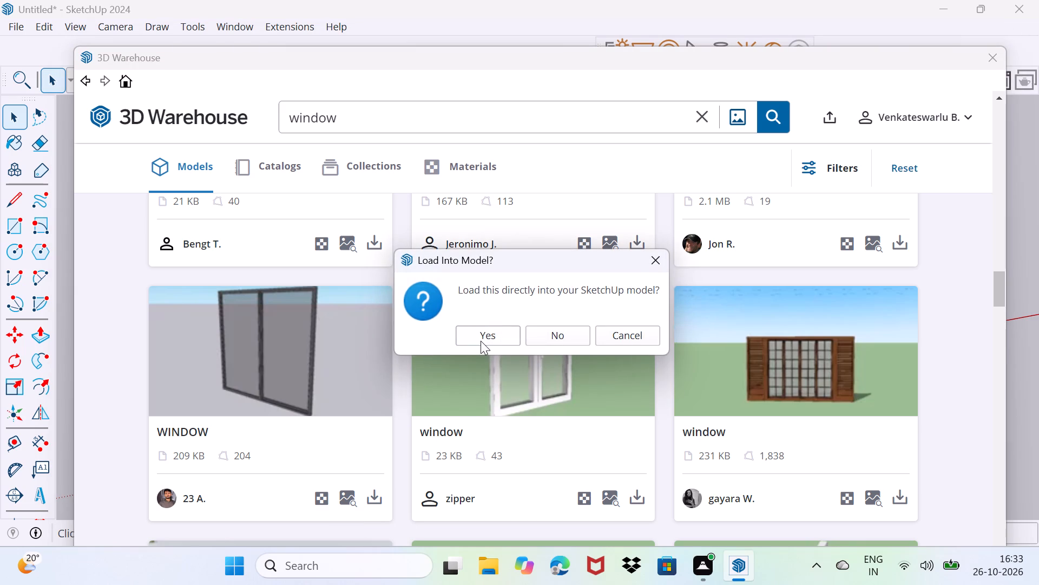
{"action": "left_click", "coordinate": [481, 341]}
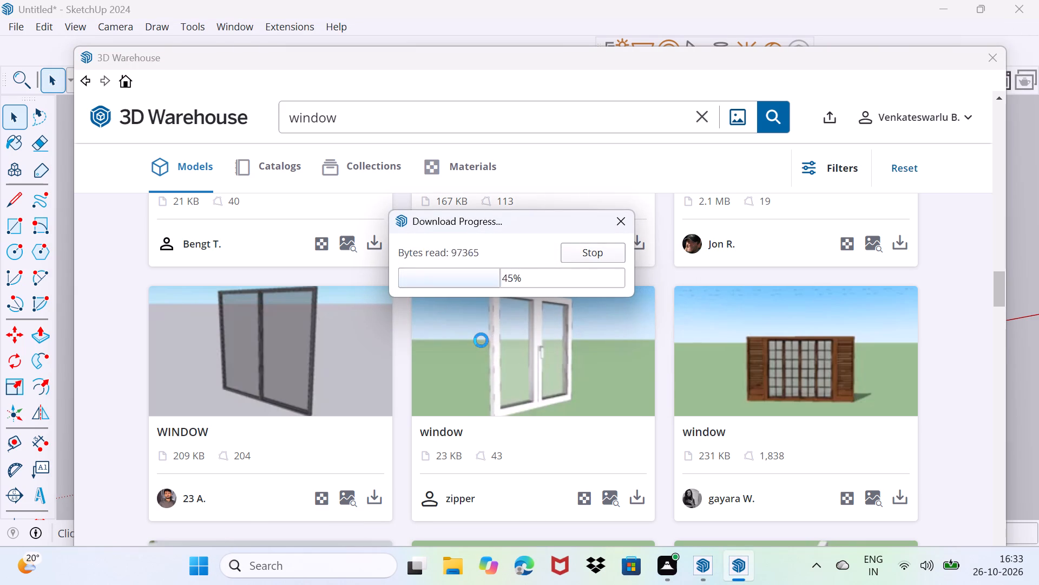
Place the imported two-pane window on the ground in front of the central window columns.
{"action": "scroll", "coordinate": [267, 392], "scroll_direction": "up", "scroll_amount": 7}
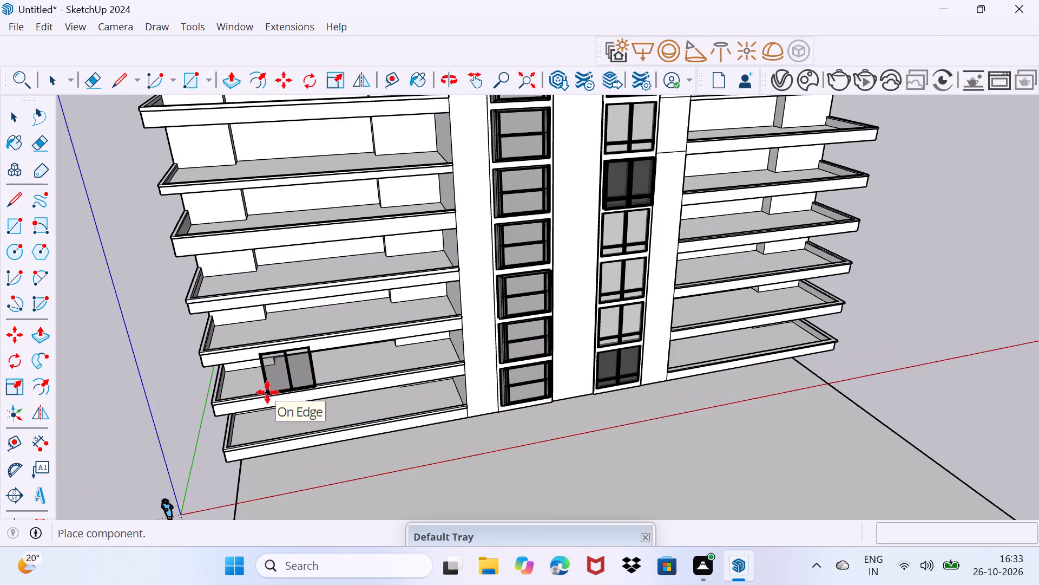
{"action": "scroll", "coordinate": [267, 392], "scroll_direction": "up", "scroll_amount": 4}
{"action": "scroll", "coordinate": [291, 268], "scroll_direction": "up", "scroll_amount": 3}
{"action": "middle_click_drag", "start_coordinate": [288, 268], "coordinate": [391, 200]}
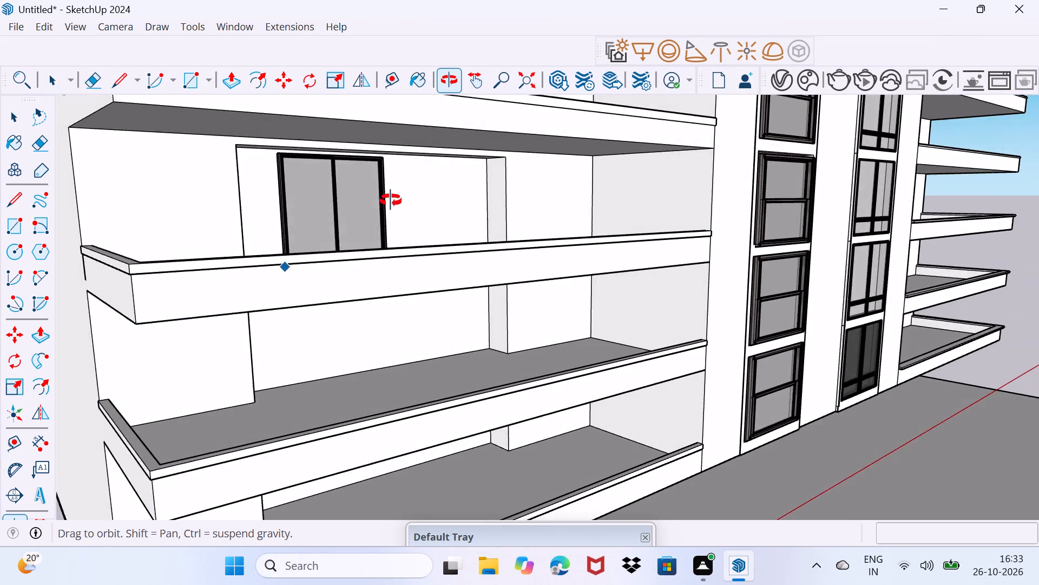
{"action": "middle_click_drag", "start_coordinate": [391, 200], "coordinate": [365, 214]}
{"action": "scroll", "coordinate": [242, 269], "scroll_direction": "up", "scroll_amount": 4}
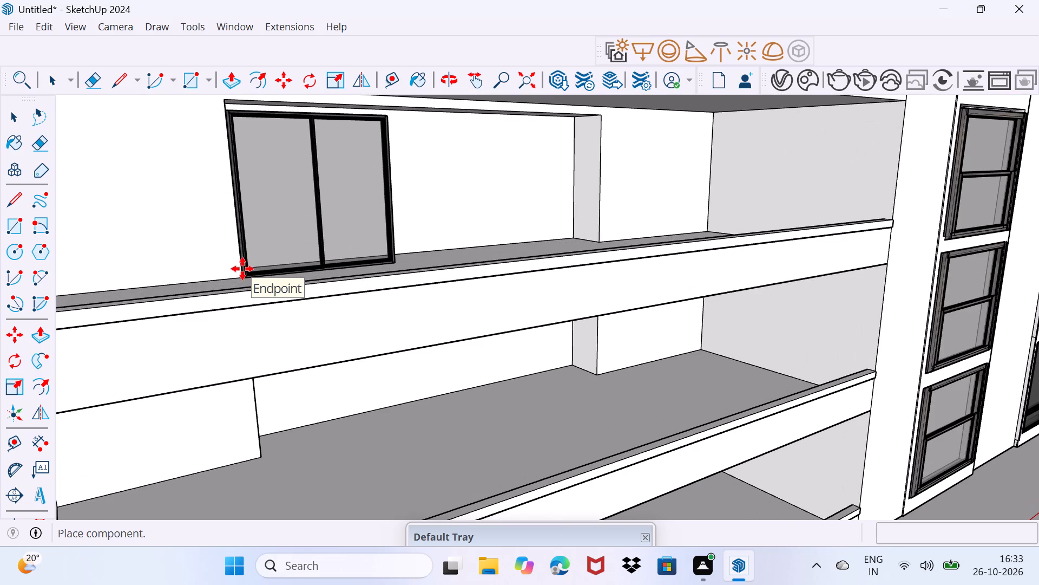
{"action": "scroll", "coordinate": [264, 291], "scroll_direction": "down", "scroll_amount": 7}
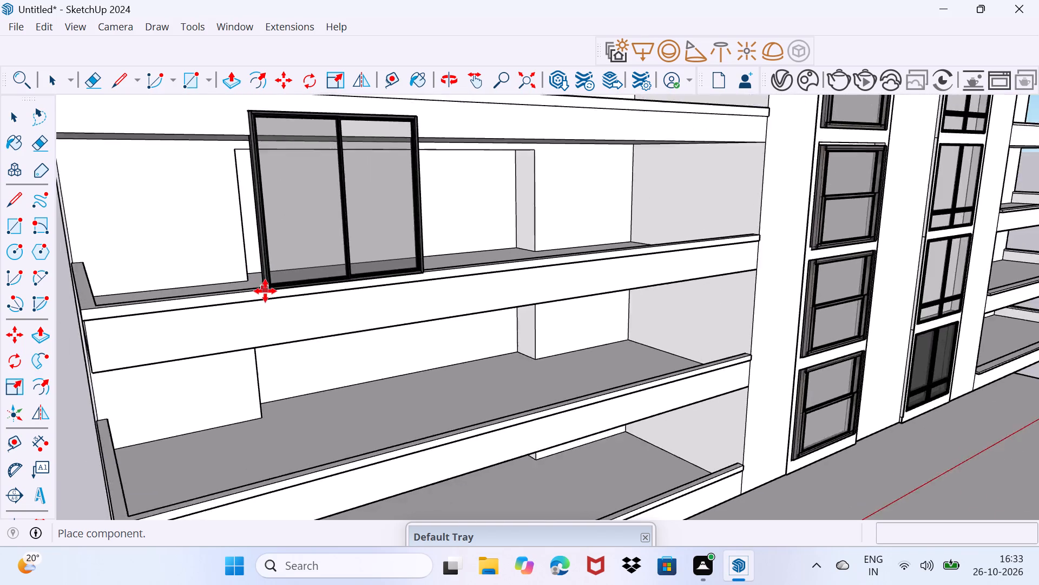
{"action": "scroll", "coordinate": [265, 291], "scroll_direction": "down", "scroll_amount": 9}
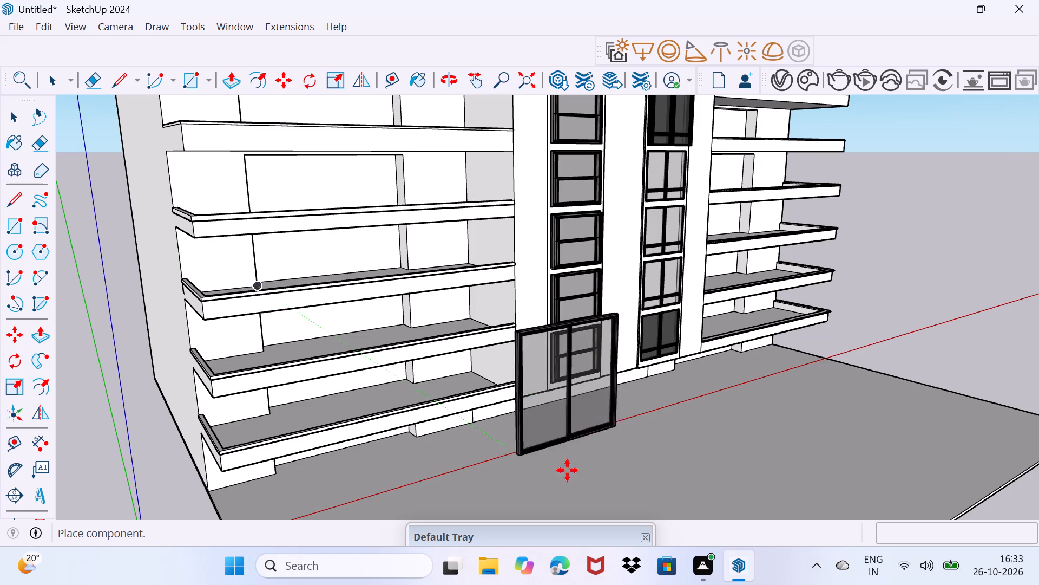
{"action": "left_click", "coordinate": [617, 467]}
Move the two-pane window by its bottom corner to the lower corner of the ground-floor recess in the bay nearest the origin.
{"action": "scroll", "coordinate": [627, 465], "scroll_direction": "up", "scroll_amount": 5}
{"action": "middle_click_drag", "start_coordinate": [620, 465], "coordinate": [650, 467]}
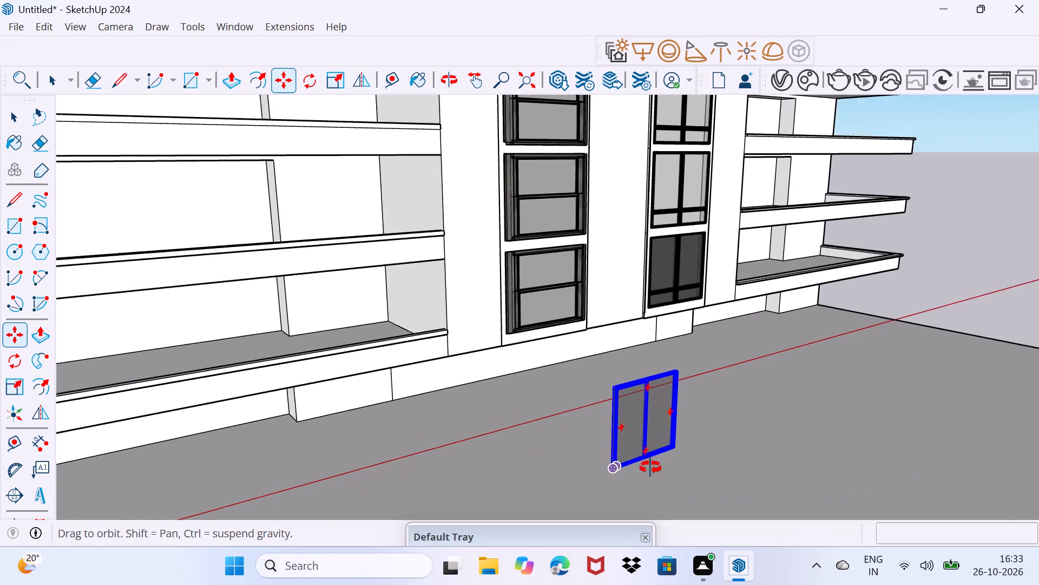
{"action": "middle_click_drag", "start_coordinate": [650, 467], "coordinate": [508, 420]}
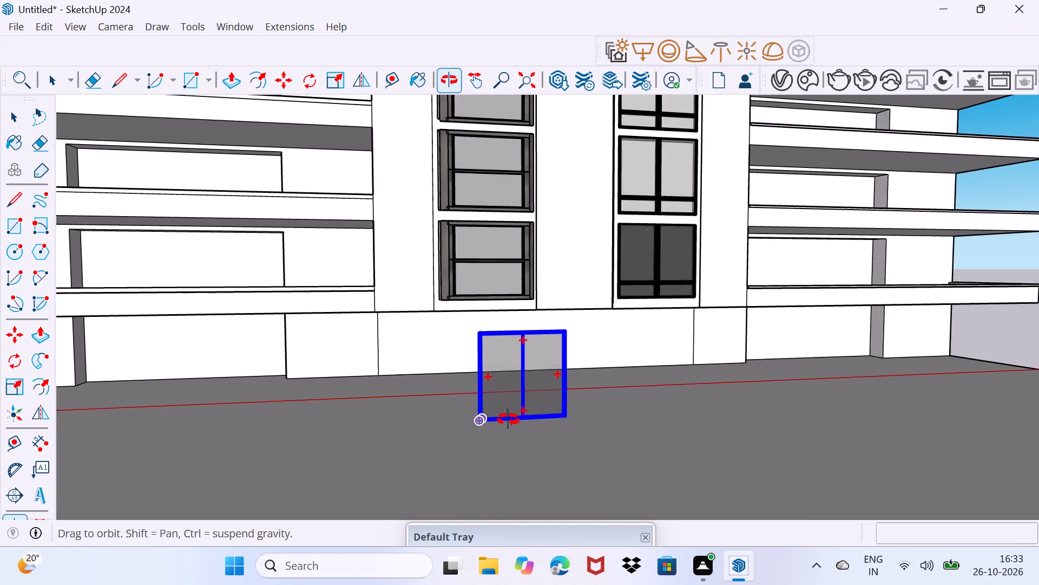
{"action": "middle_click_drag", "start_coordinate": [508, 420], "coordinate": [500, 420]}
{"action": "scroll", "coordinate": [490, 420], "scroll_direction": "up", "scroll_amount": 3}
{"action": "left_click", "coordinate": [456, 416]}
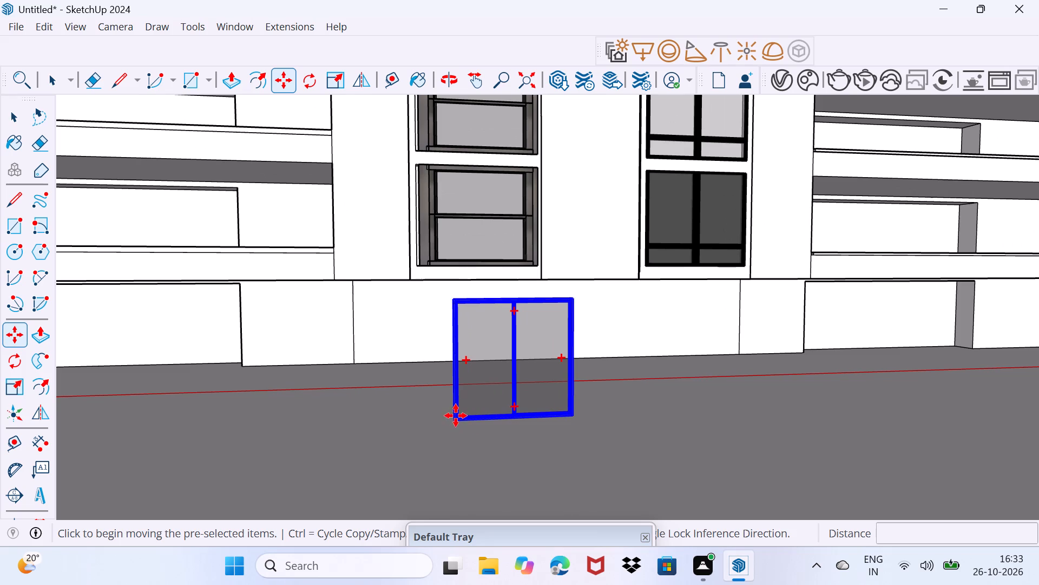
{"action": "middle_click_drag", "start_coordinate": [311, 387], "coordinate": [675, 452]}
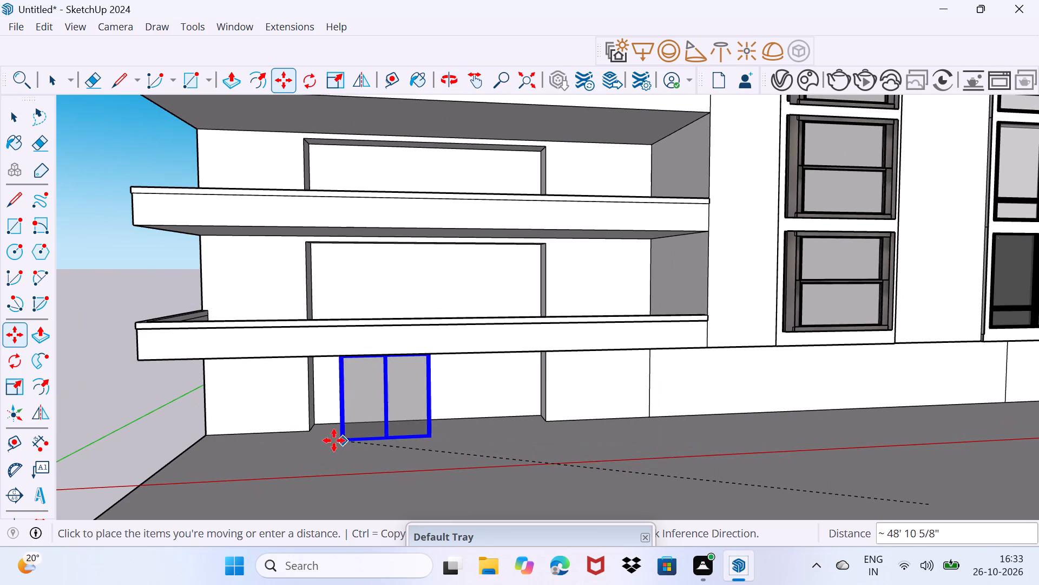
{"action": "scroll", "coordinate": [324, 441], "scroll_direction": "up", "scroll_amount": 3}
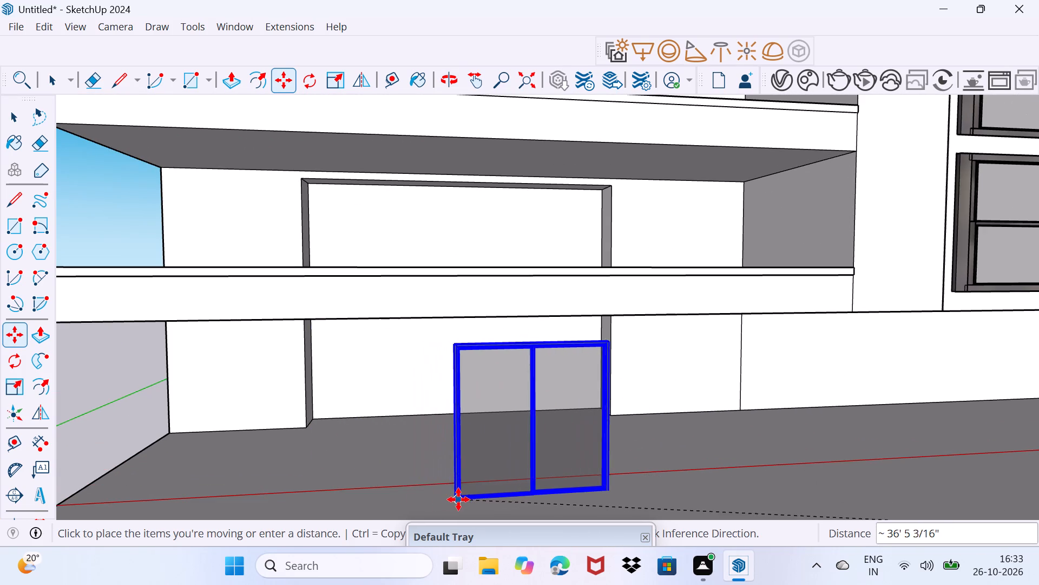
{"action": "middle_click_drag", "start_coordinate": [465, 496], "coordinate": [574, 434], "text": "shift"}
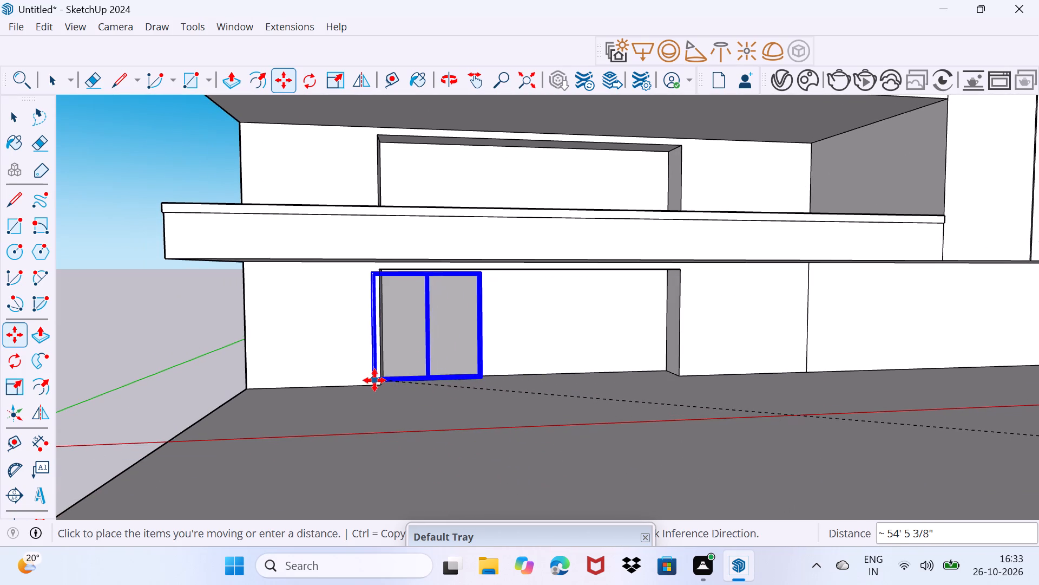
{"action": "left_click", "coordinate": [378, 382]}
Scale the two-pane window along the red axis to span the full width of the ground-floor recess.
{"action": "middle_click_drag", "start_coordinate": [485, 346], "coordinate": [208, 326]}
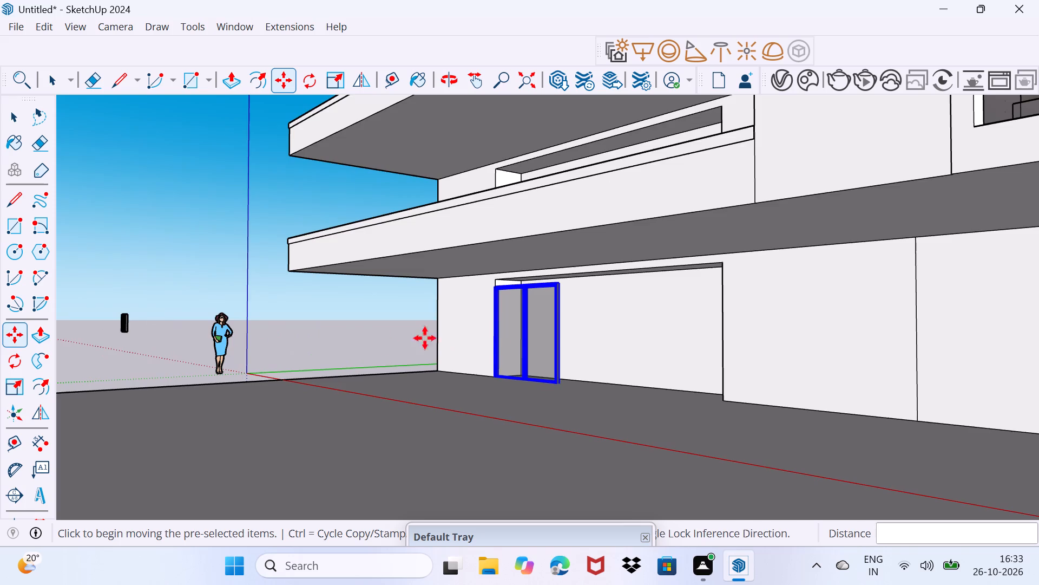
{"action": "scroll", "coordinate": [549, 335], "scroll_direction": "up", "scroll_amount": 4}
{"action": "key", "text": "s"}
{"action": "scroll", "coordinate": [571, 334], "scroll_direction": "up", "scroll_amount": 4}
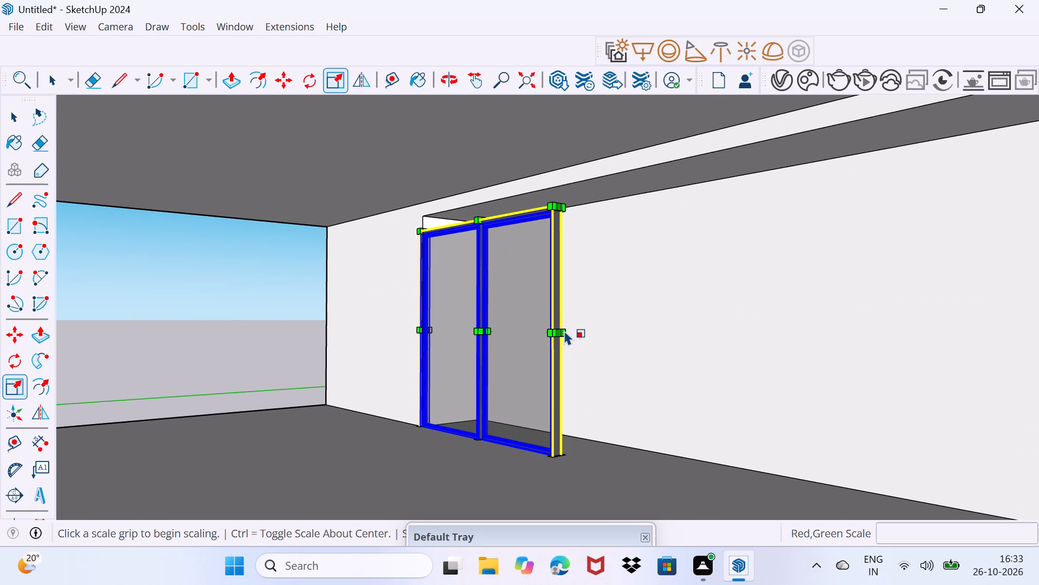
{"action": "left_click", "coordinate": [562, 330]}
{"action": "scroll", "coordinate": [881, 342], "scroll_direction": "down", "scroll_amount": 4}
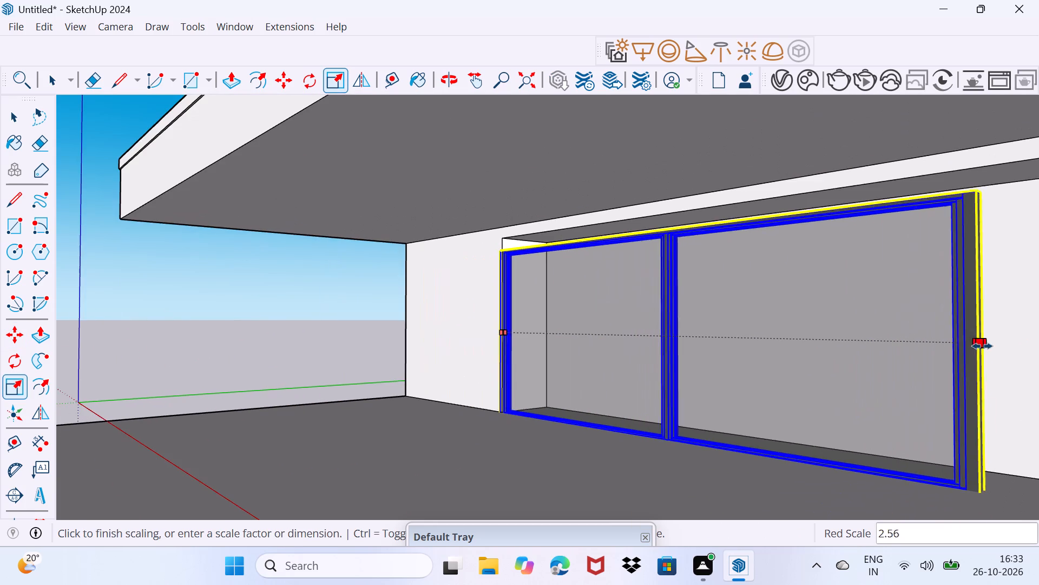
{"action": "scroll", "coordinate": [982, 347], "scroll_direction": "down", "scroll_amount": 7}
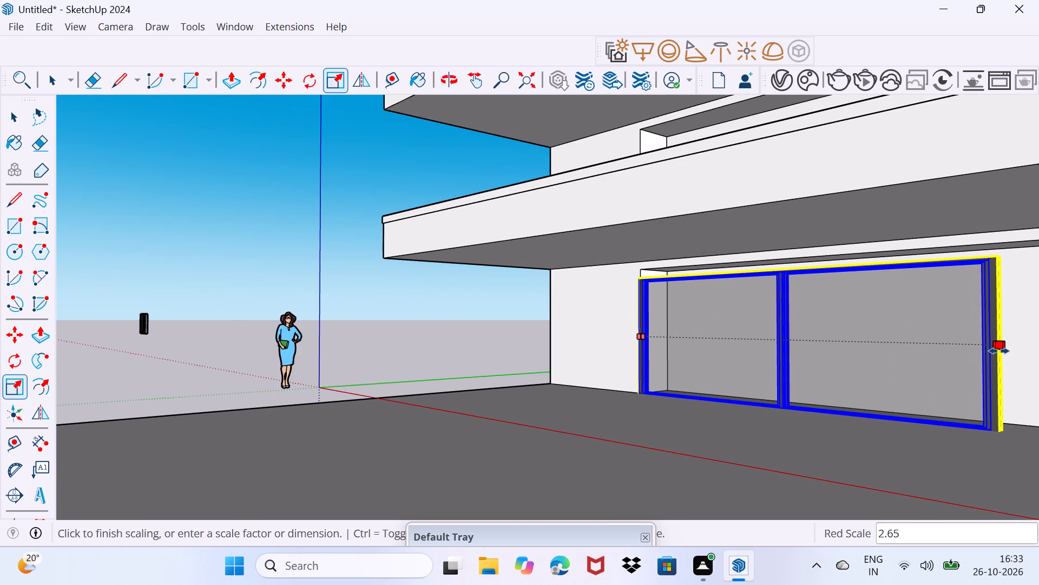
{"action": "middle_click_drag", "start_coordinate": [999, 351], "coordinate": [904, 350], "text": "shift"}
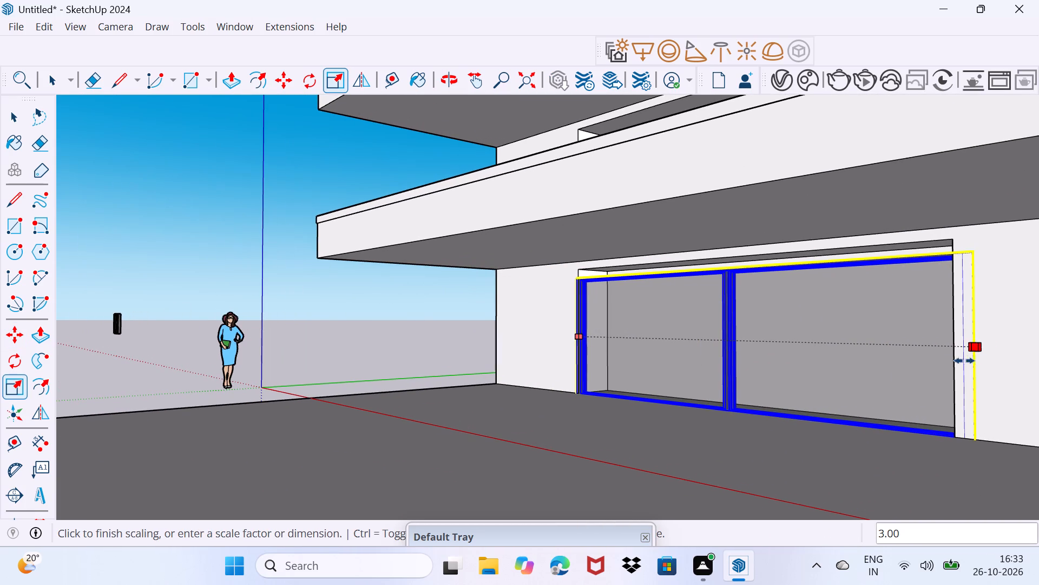
{"action": "left_click", "coordinate": [957, 361]}
Scale the two-pane window upward along the blue axis by about 1.08 to meet the recess's top edge.
{"action": "scroll", "coordinate": [749, 271], "scroll_direction": "up", "scroll_amount": 6}
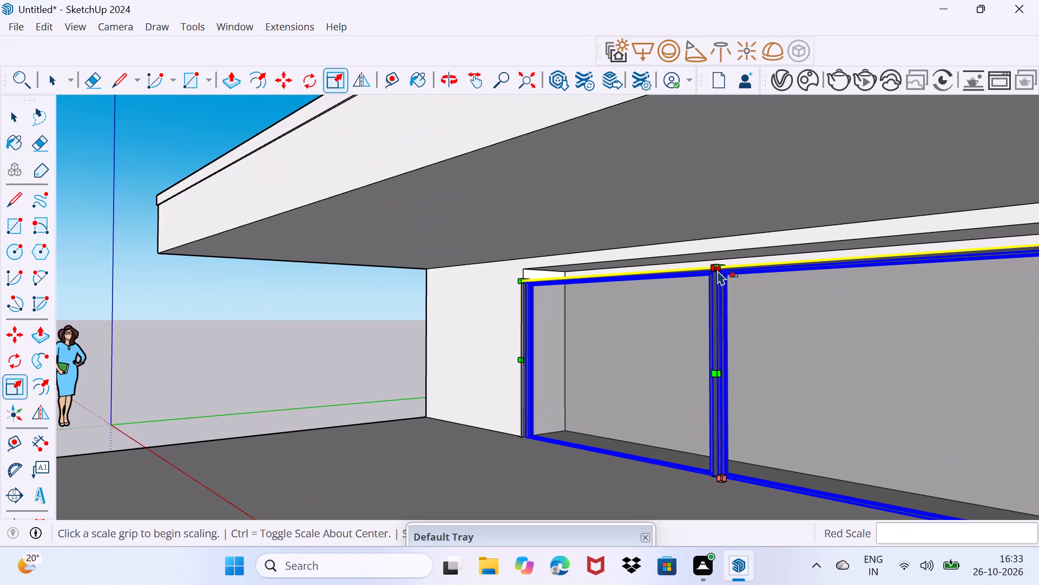
{"action": "scroll", "coordinate": [718, 270], "scroll_direction": "up", "scroll_amount": 14}
{"action": "left_click", "coordinate": [721, 268]}
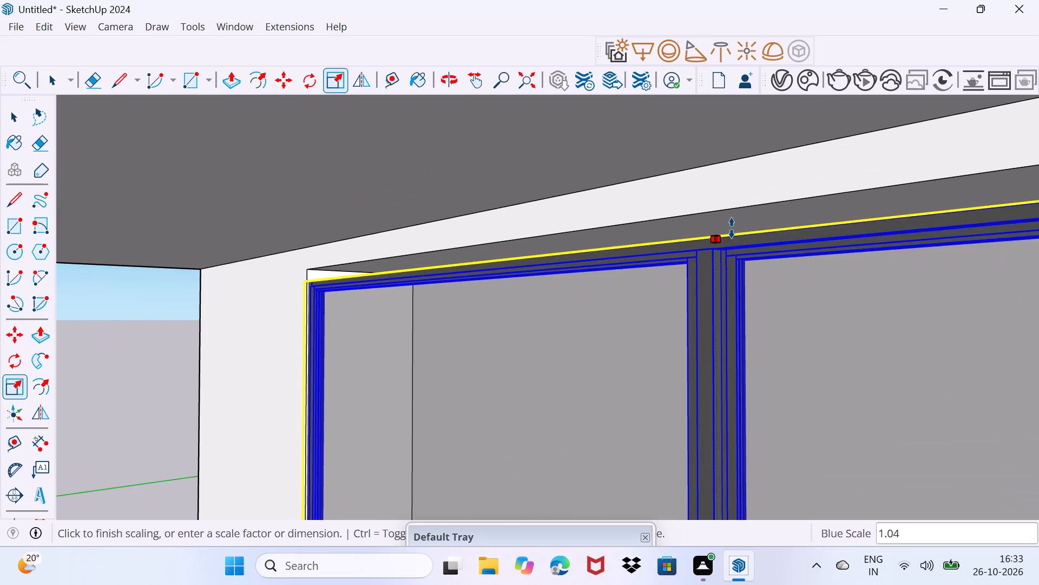
{"action": "left_click", "coordinate": [738, 209]}
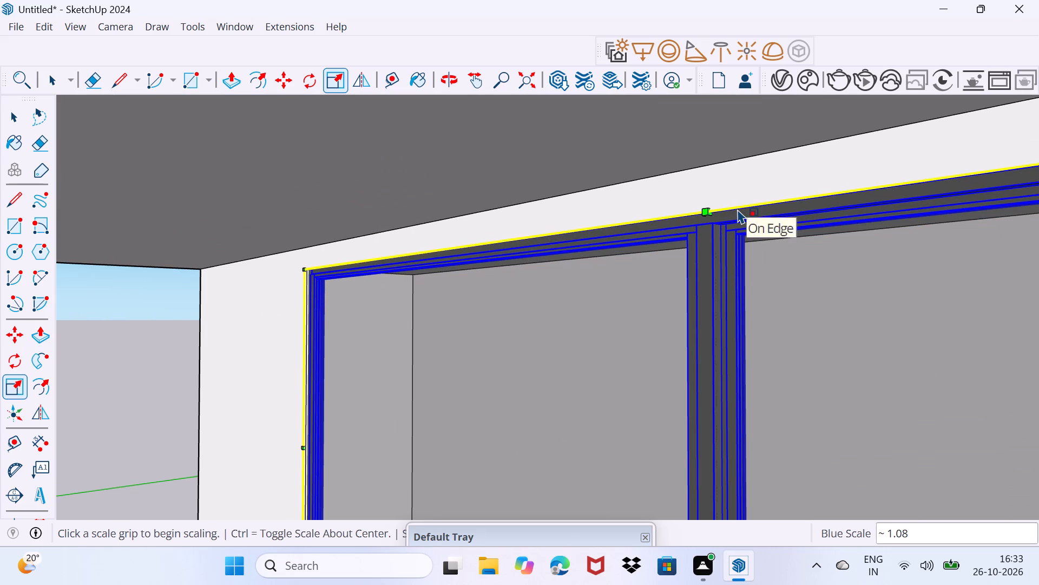
Copy the scaled two-pane window up from the ground-floor recess to the second-storey recess in the bay nearest the origin.
{"action": "key", "text": "space"}
{"action": "left_click_drag", "start_coordinate": [694, 269], "coordinate": [746, 214]}
{"action": "scroll", "coordinate": [755, 196], "scroll_direction": "down", "scroll_amount": 20}
{"action": "scroll", "coordinate": [755, 196], "scroll_direction": "down", "scroll_amount": 2}
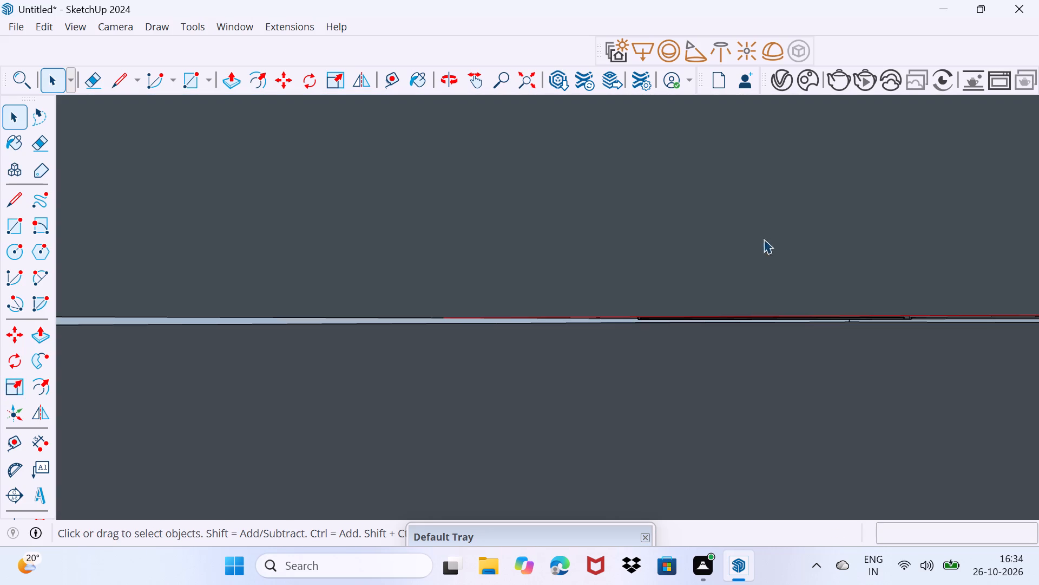
{"action": "left_click", "coordinate": [525, 74]}
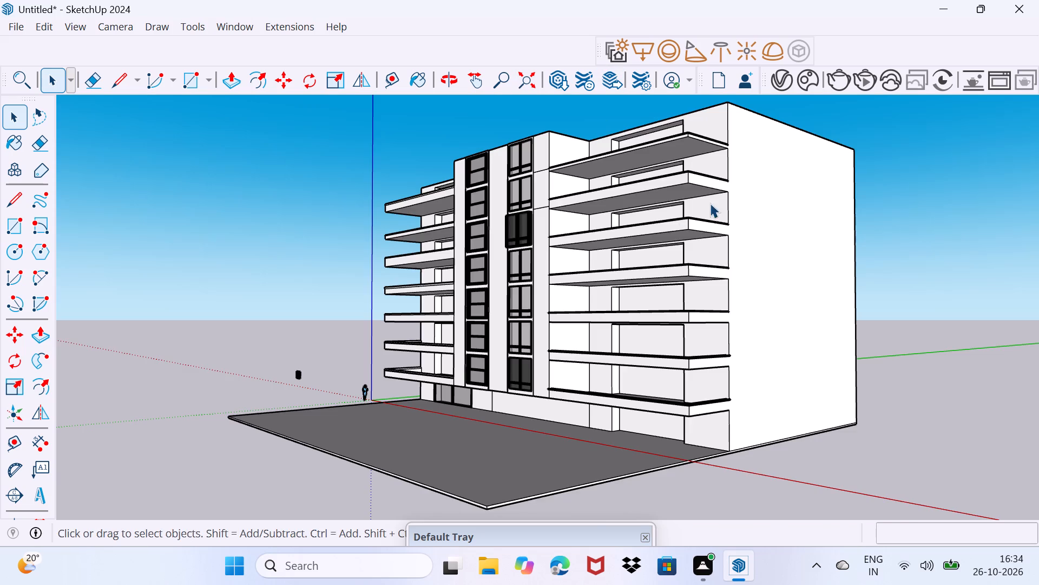
{"action": "middle_click_drag", "start_coordinate": [460, 399], "coordinate": [845, 447]}
{"action": "scroll", "coordinate": [446, 454], "scroll_direction": "up", "scroll_amount": 7}
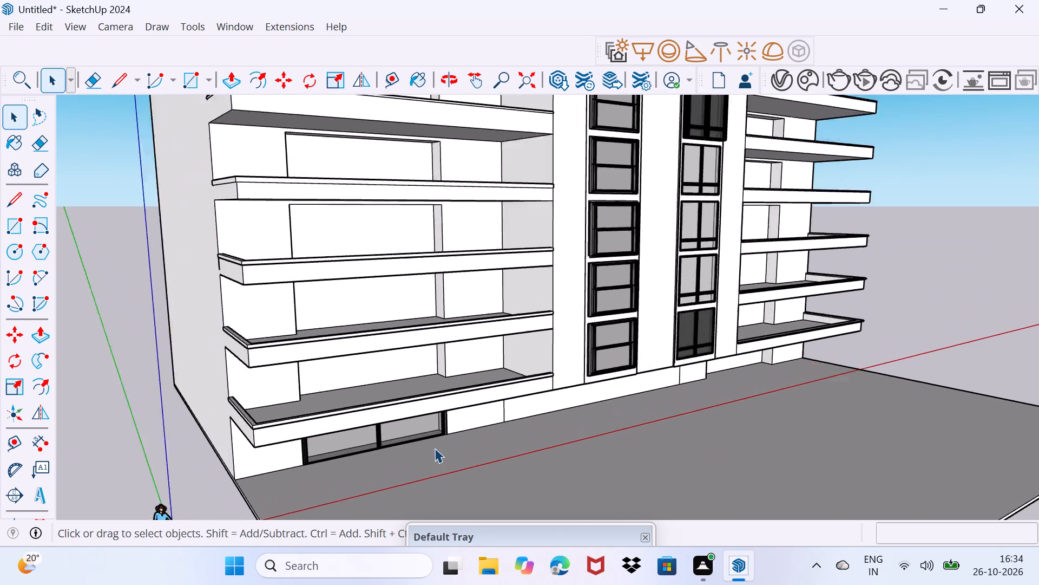
{"action": "scroll", "coordinate": [435, 448], "scroll_direction": "up", "scroll_amount": 2}
{"action": "middle_click_drag", "start_coordinate": [443, 429], "coordinate": [367, 401]}
{"action": "scroll", "coordinate": [387, 397], "scroll_direction": "up", "scroll_amount": 5}
{"action": "left_click", "coordinate": [428, 419]}
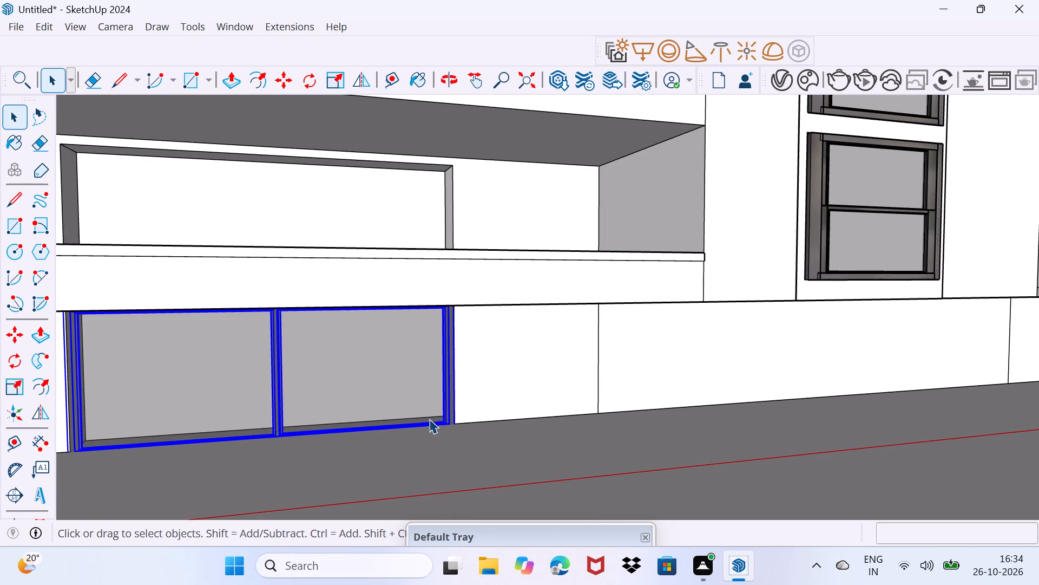
{"action": "key", "text": "m"}
{"action": "left_click", "coordinate": [457, 424]}
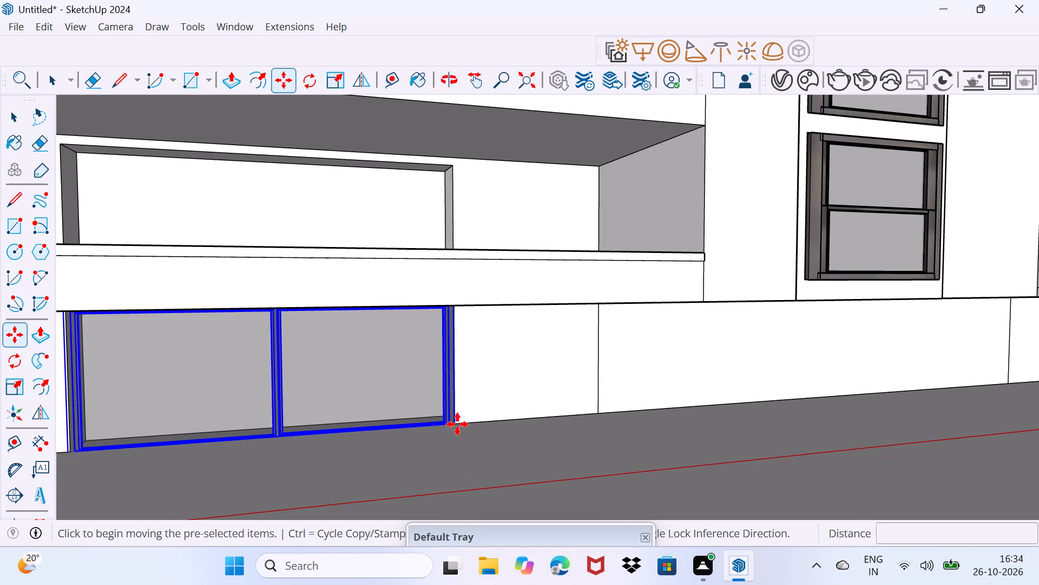
{"action": "middle_click_drag", "start_coordinate": [450, 250], "coordinate": [453, 318]}
{"action": "scroll", "coordinate": [455, 284], "scroll_direction": "up", "scroll_amount": 8}
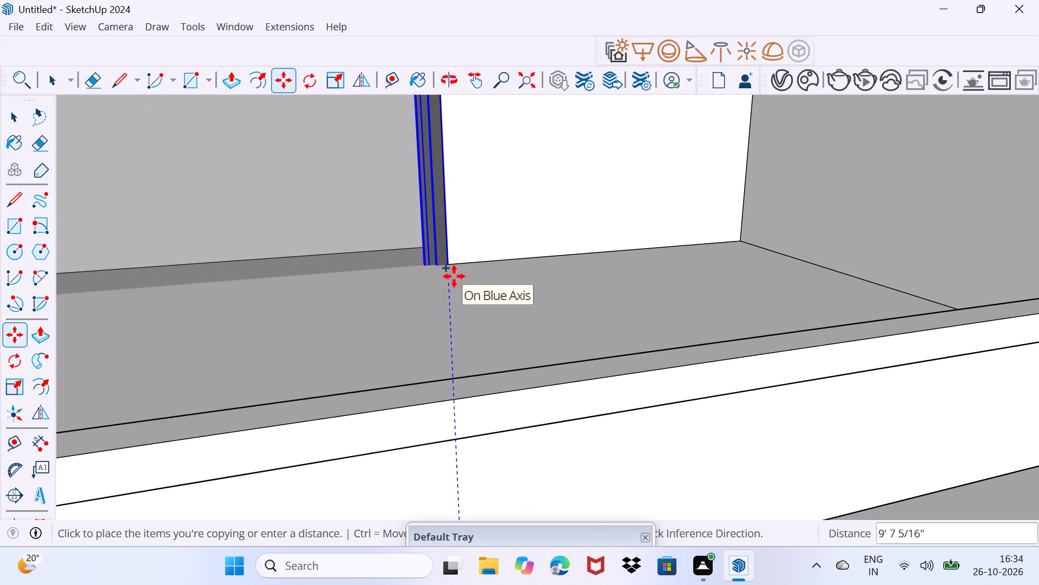
{"action": "left_click", "coordinate": [455, 269]}
Copy the two-pane window upward at 10' spacing into the third- and fourth-storey recesses of the bay nearest the origin.
{"action": "left_click", "coordinate": [455, 269]}
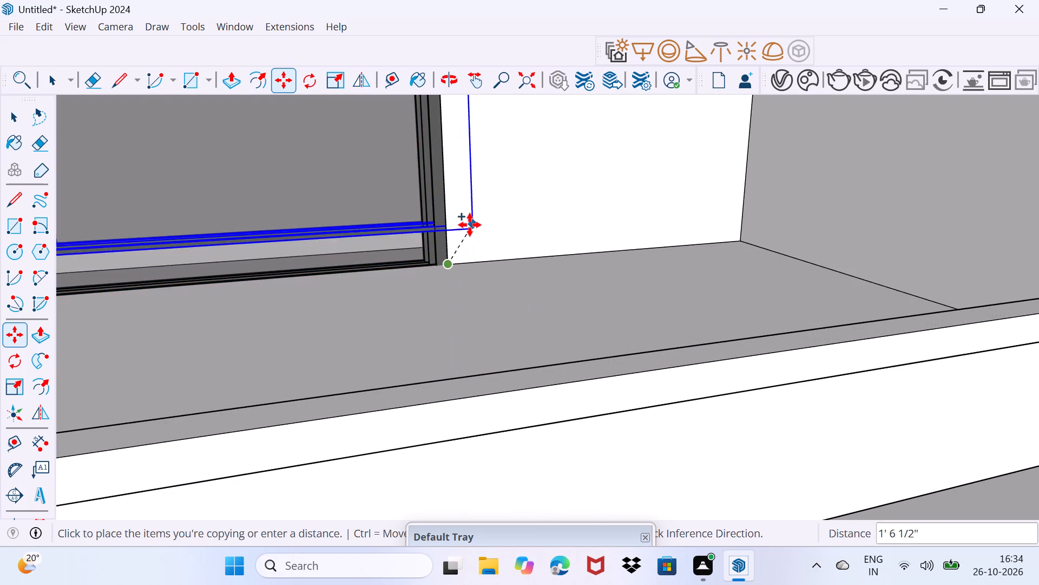
{"action": "scroll", "coordinate": [470, 225], "scroll_direction": "down", "scroll_amount": 13}
{"action": "middle_click_drag", "start_coordinate": [468, 225], "coordinate": [535, 458], "text": "shift"}
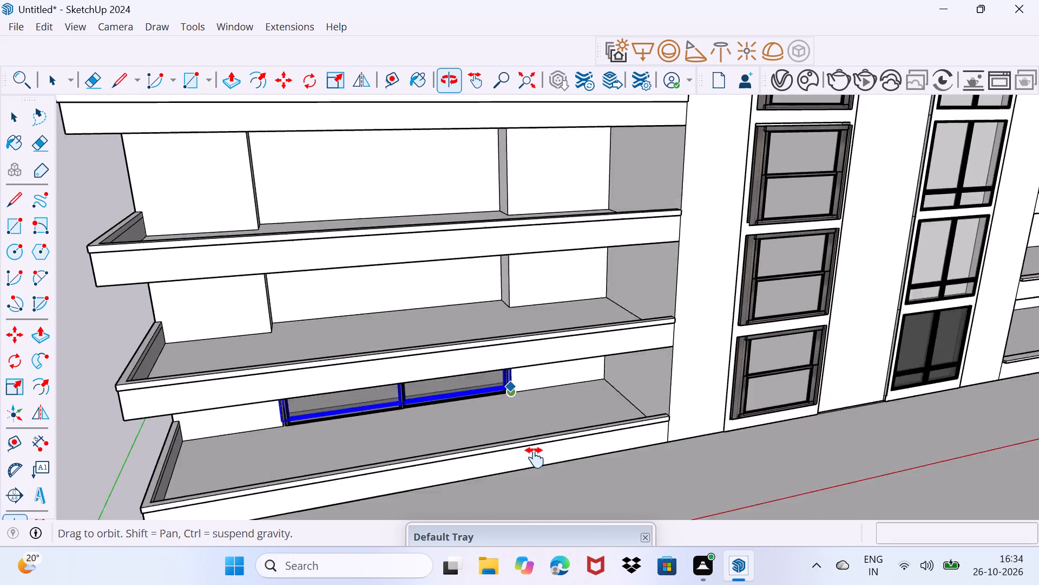
{"action": "middle_click_drag", "start_coordinate": [535, 458], "coordinate": [540, 479], "text": "shift"}
{"action": "middle_click_drag", "start_coordinate": [532, 450], "coordinate": [537, 408]}
{"action": "scroll", "coordinate": [532, 402], "scroll_direction": "up", "scroll_amount": 5}
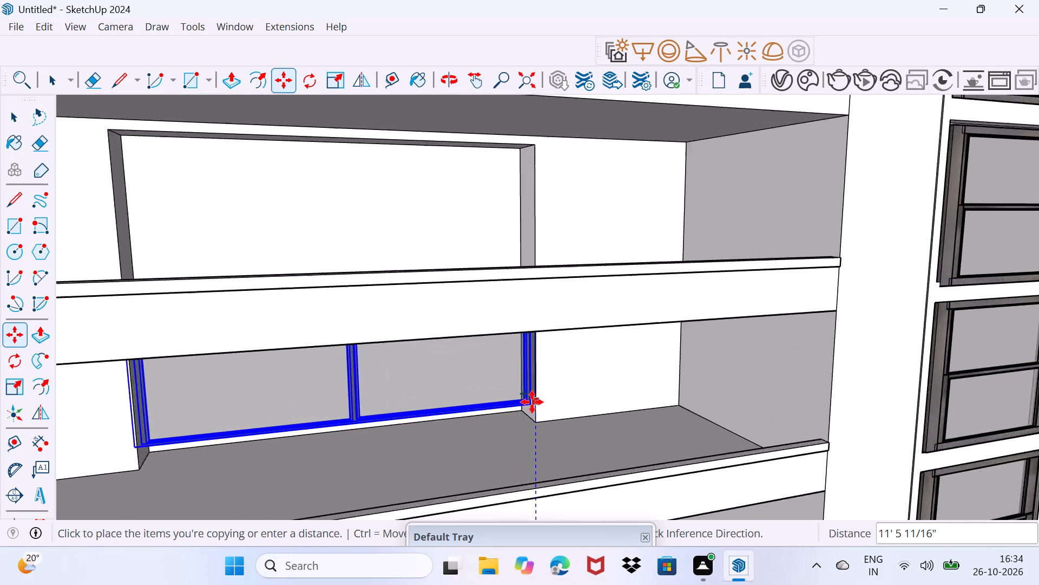
{"action": "scroll", "coordinate": [532, 402], "scroll_direction": "up", "scroll_amount": 4}
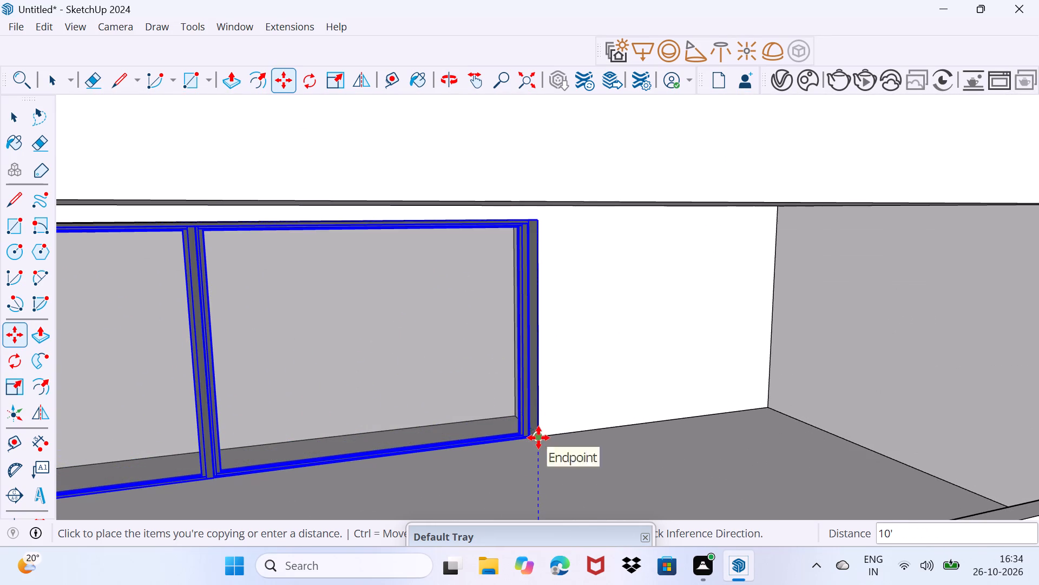
{"action": "left_click", "coordinate": [538, 438]}
{"action": "left_click", "coordinate": [543, 439]}
{"action": "scroll", "coordinate": [550, 385], "scroll_direction": "down", "scroll_amount": 3}
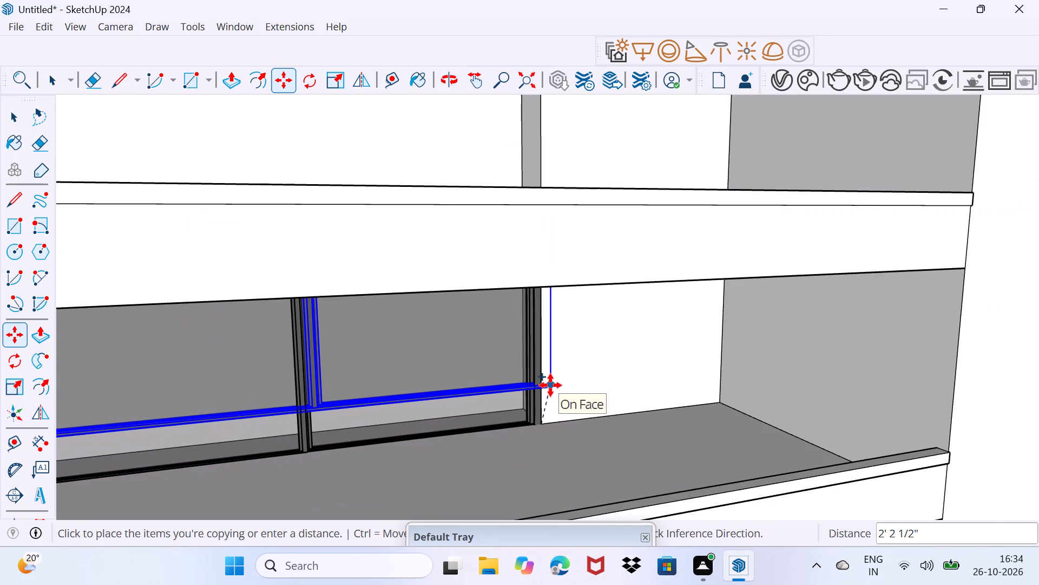
{"action": "middle_click_drag", "start_coordinate": [550, 385], "coordinate": [610, 565]}
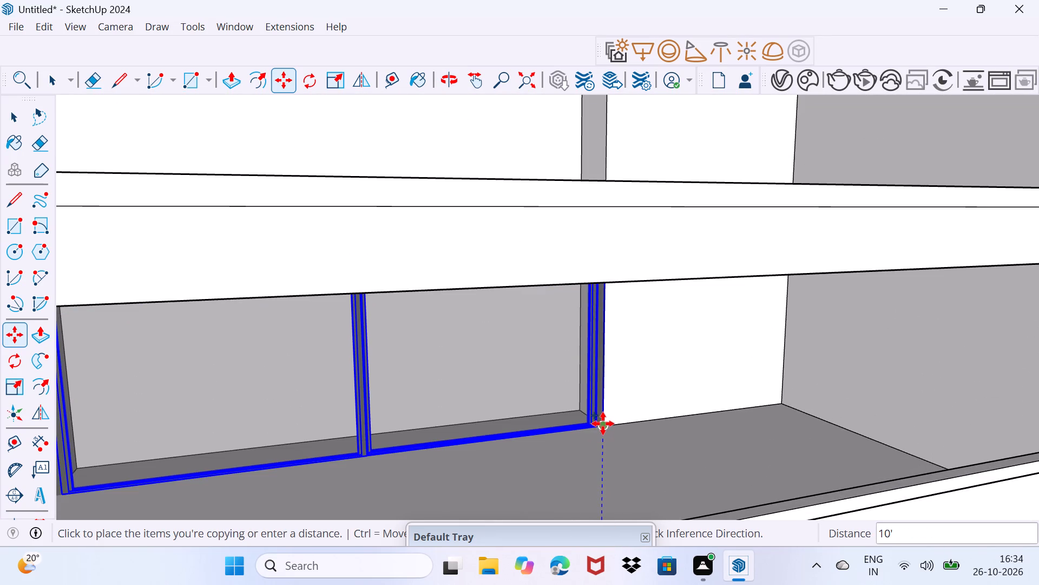
{"action": "left_click", "coordinate": [603, 422]}
Copy the two-pane window upward at 10' spacing into the fifth- and sixth-storey recesses of the same bay.
{"action": "left_click", "coordinate": [609, 427]}
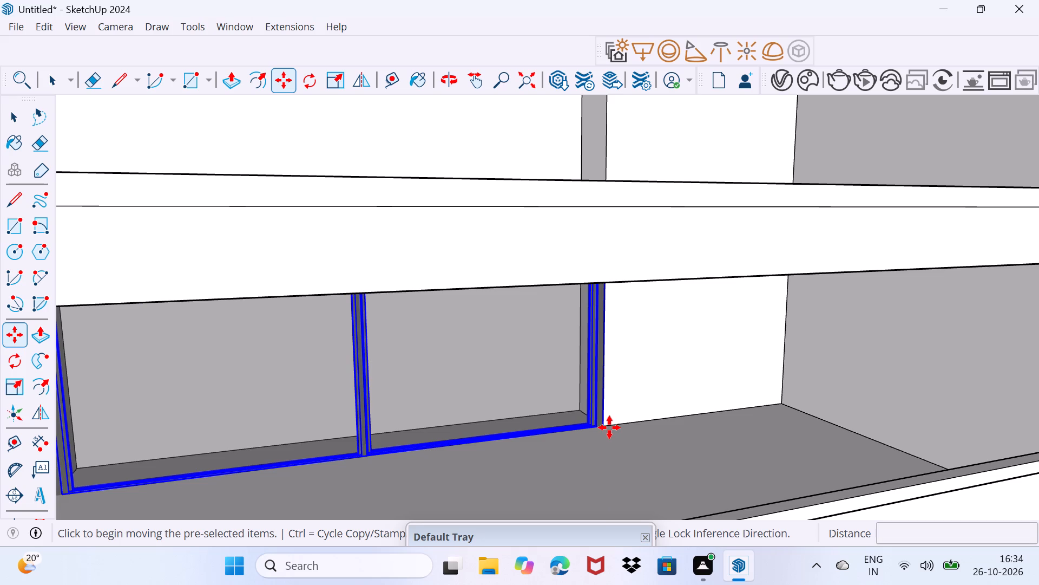
{"action": "scroll", "coordinate": [609, 401], "scroll_direction": "down", "scroll_amount": 4}
{"action": "middle_click_drag", "start_coordinate": [609, 401], "coordinate": [618, 354]}
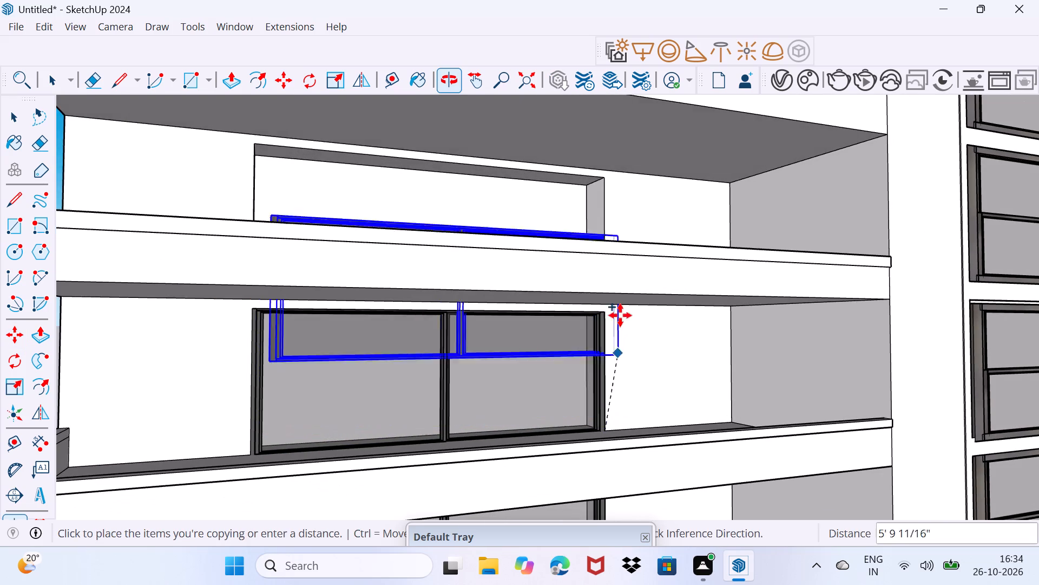
{"action": "middle_click_drag", "start_coordinate": [616, 269], "coordinate": [609, 352]}
{"action": "scroll", "coordinate": [602, 309], "scroll_direction": "up", "scroll_amount": 8}
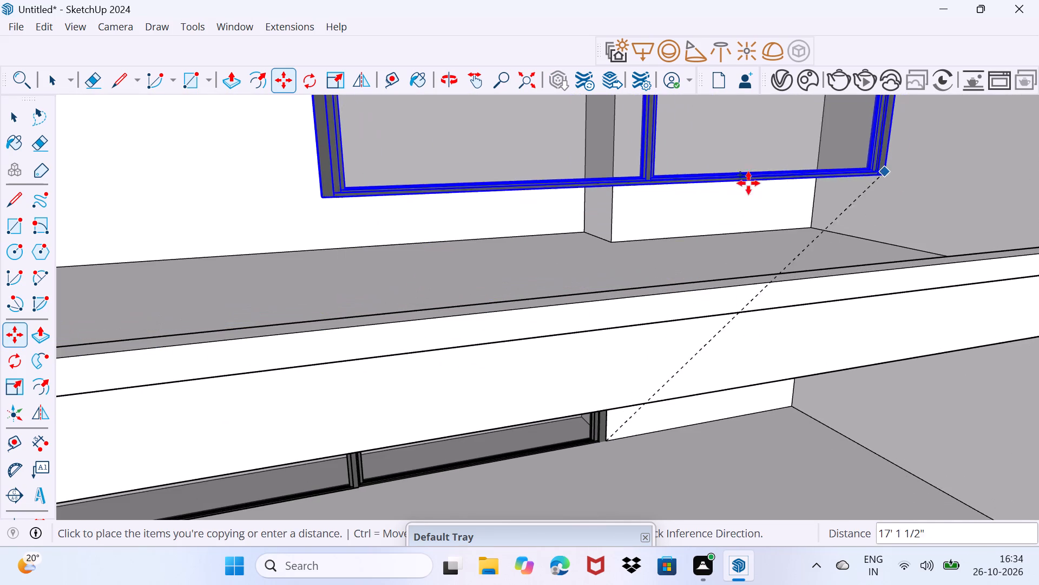
{"action": "left_click", "coordinate": [611, 244]}
{"action": "left_click", "coordinate": [613, 239]}
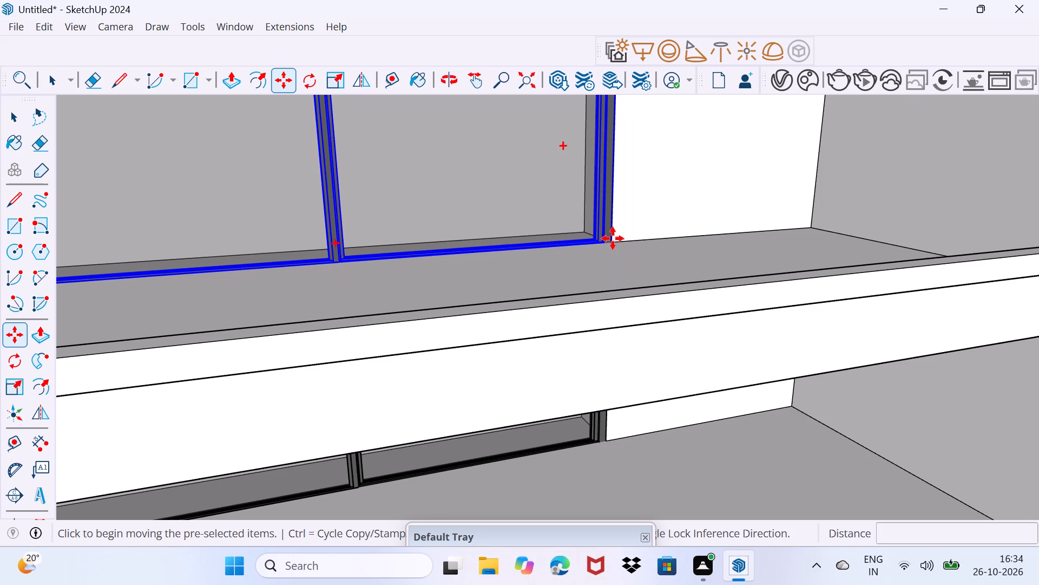
{"action": "scroll", "coordinate": [624, 190], "scroll_direction": "down", "scroll_amount": 8}
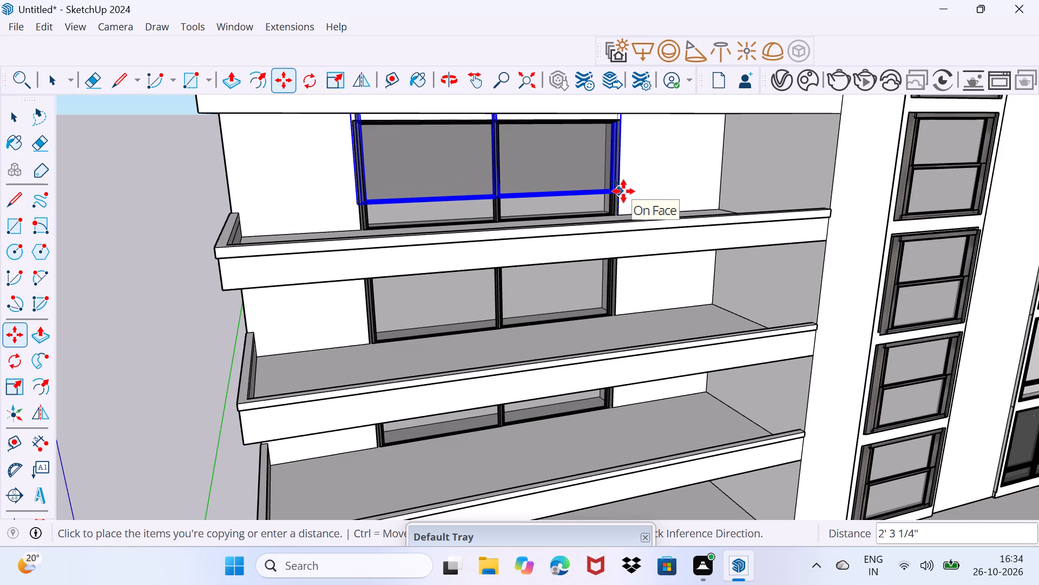
{"action": "middle_click_drag", "start_coordinate": [623, 191], "coordinate": [664, 386], "text": "shift"}
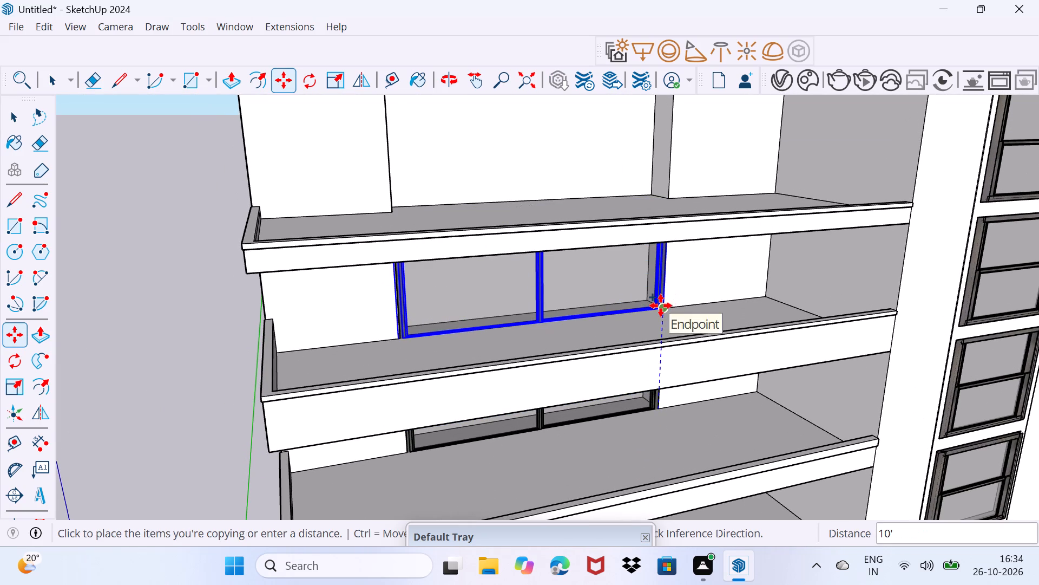
{"action": "left_click", "coordinate": [661, 305]}
Copy the two-pane window upward at 10' spacing into the seventh- and eighth-storey recesses of the same bay.
{"action": "left_click", "coordinate": [669, 310]}
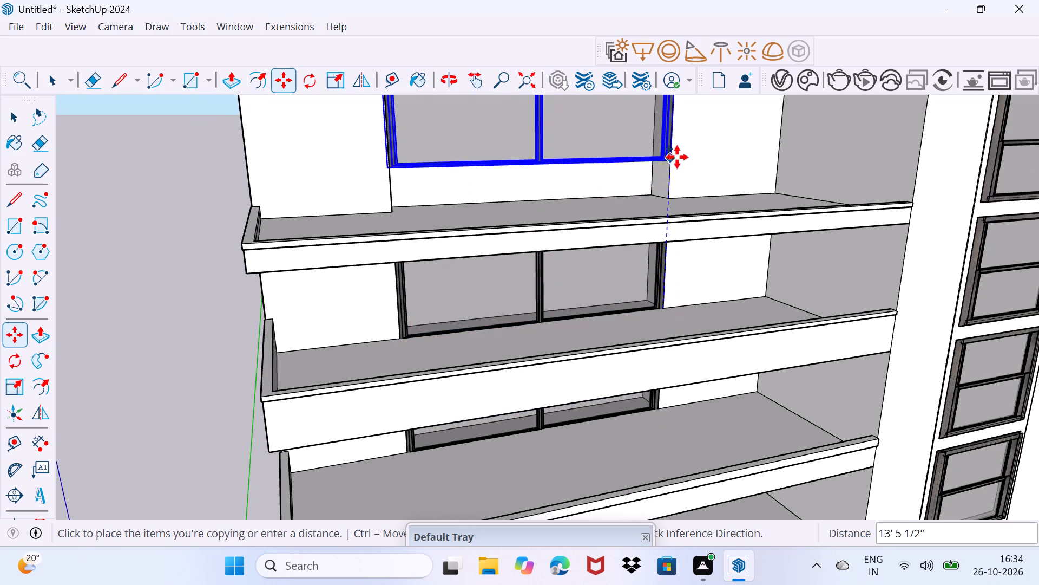
{"action": "left_click", "coordinate": [673, 194]}
{"action": "scroll", "coordinate": [673, 194], "scroll_direction": "down", "scroll_amount": 2}
{"action": "middle_click_drag", "start_coordinate": [673, 194], "coordinate": [657, 311]}
{"action": "left_click", "coordinate": [657, 313]}
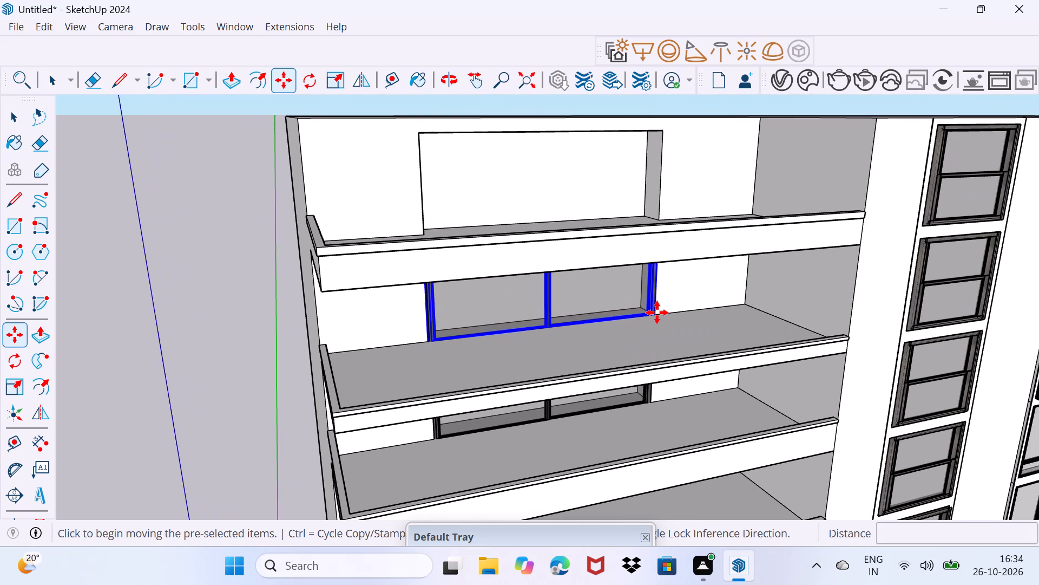
{"action": "left_click", "coordinate": [665, 217]}
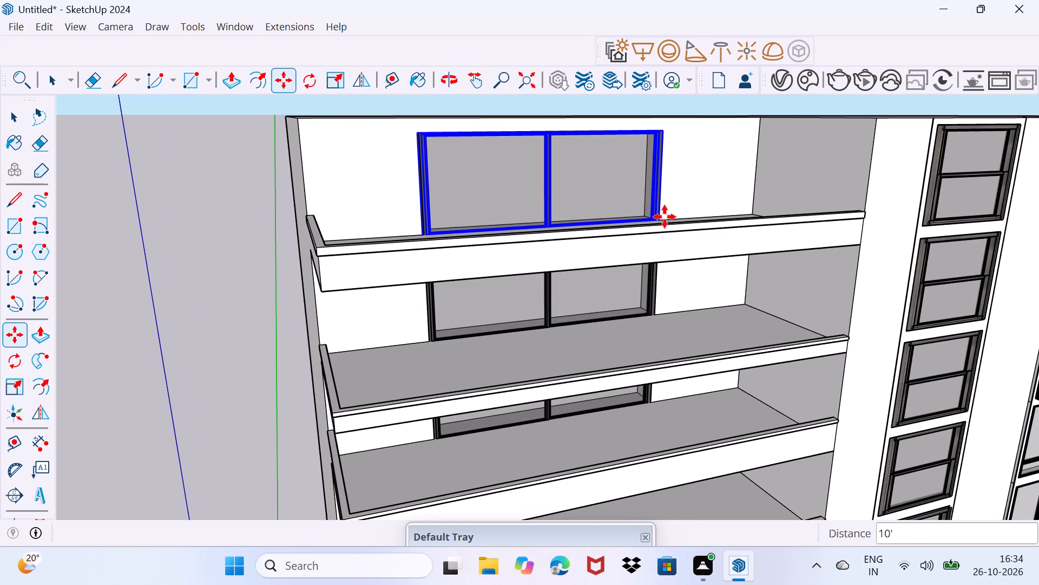
Copy the eighth-storey two-pane window about 88' 10 13/16" along the facade into the far bay's eighth-storey recess.
{"action": "left_click", "coordinate": [667, 217]}
{"action": "scroll", "coordinate": [725, 209], "scroll_direction": "down", "scroll_amount": 3}
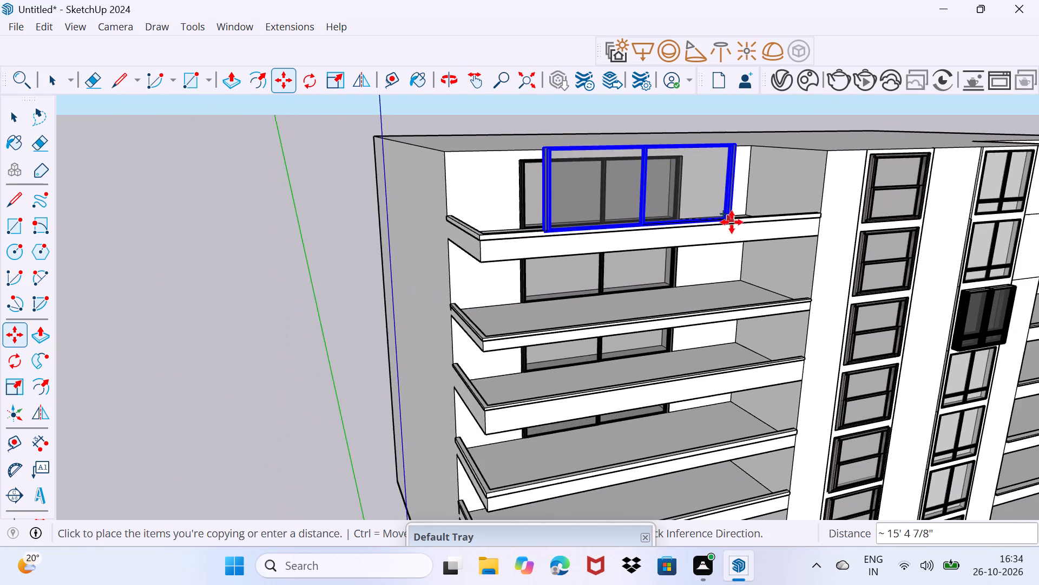
{"action": "scroll", "coordinate": [732, 222], "scroll_direction": "down", "scroll_amount": 2}
{"action": "middle_click_drag", "start_coordinate": [862, 245], "coordinate": [362, 251], "text": "shift"}
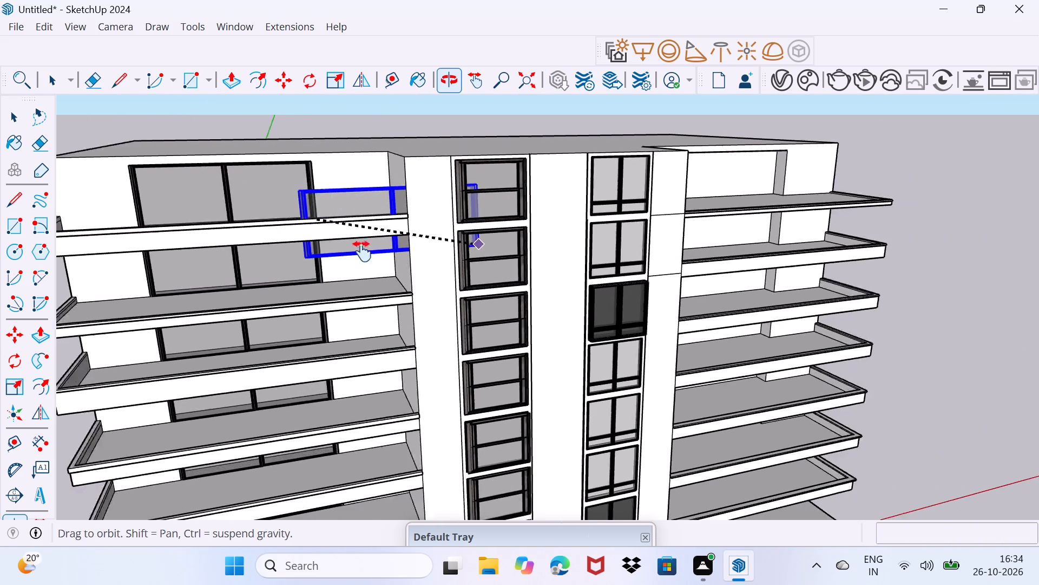
{"action": "middle_click_drag", "start_coordinate": [362, 251], "coordinate": [191, 284], "text": "shift"}
{"action": "scroll", "coordinate": [567, 235], "scroll_direction": "up", "scroll_amount": 8}
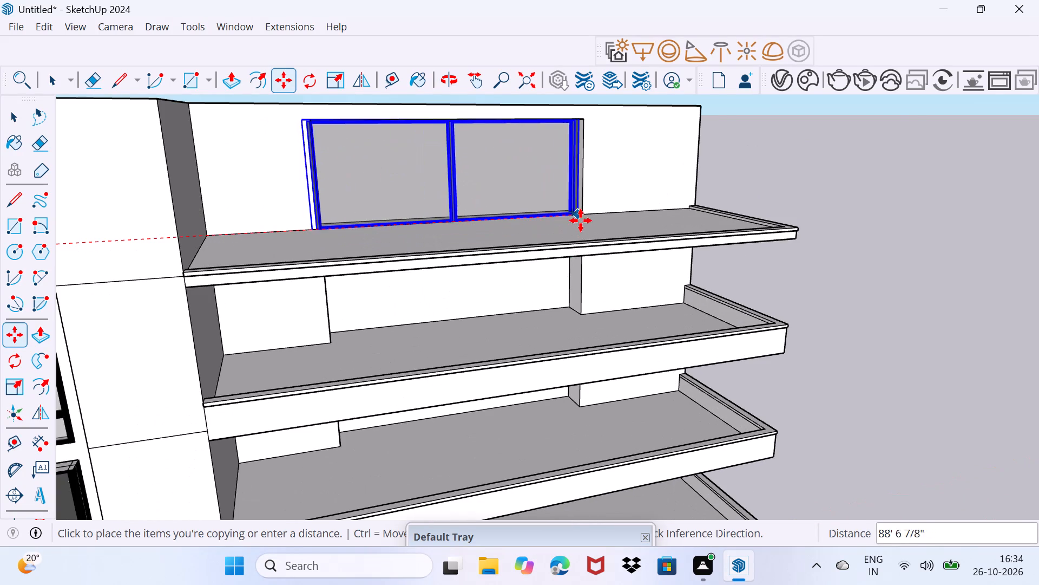
{"action": "left_click", "coordinate": [588, 216]}
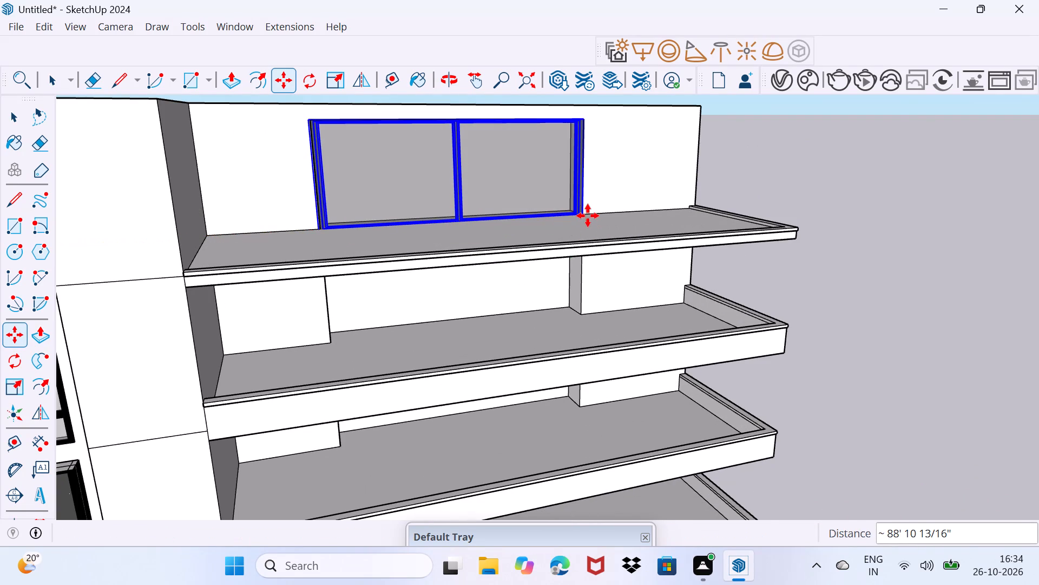
Copy the far bay's eighth-storey two-pane window down 10' into the seventh-storey recess.
{"action": "left_click", "coordinate": [586, 216]}
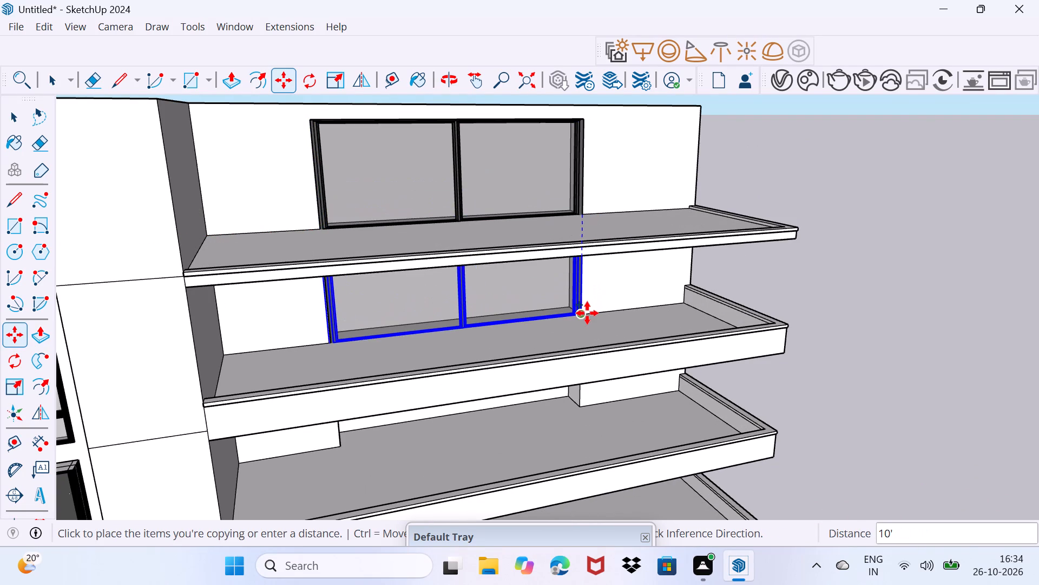
{"action": "left_click", "coordinate": [587, 313]}
Move the far bay's seventh-storey two-pane window down 10' into the sixth-storey recess.
{"action": "left_click", "coordinate": [587, 318]}
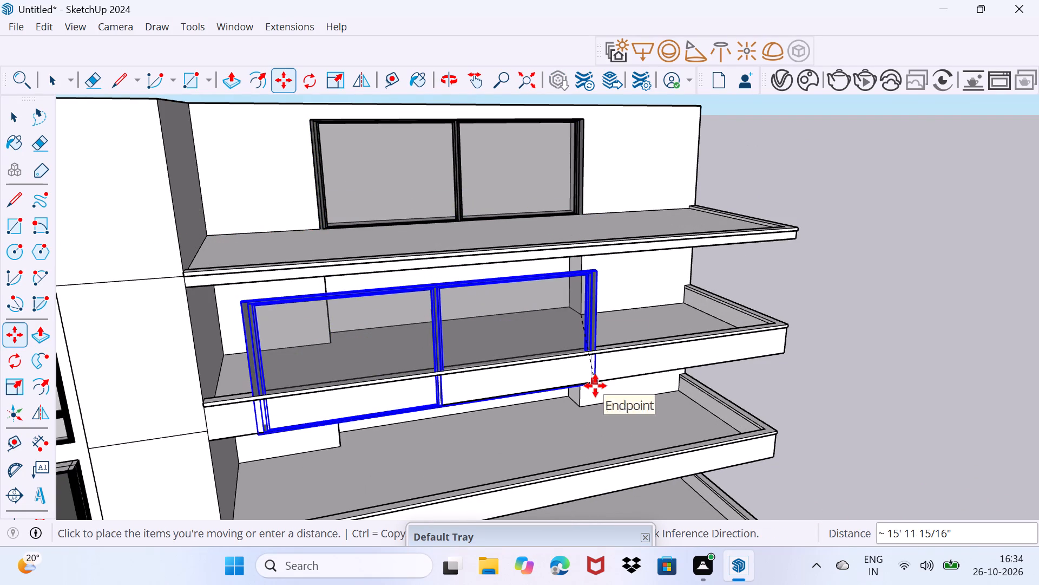
{"action": "middle_click_drag", "start_coordinate": [595, 386], "coordinate": [597, 265]}
{"action": "left_click", "coordinate": [585, 319]}
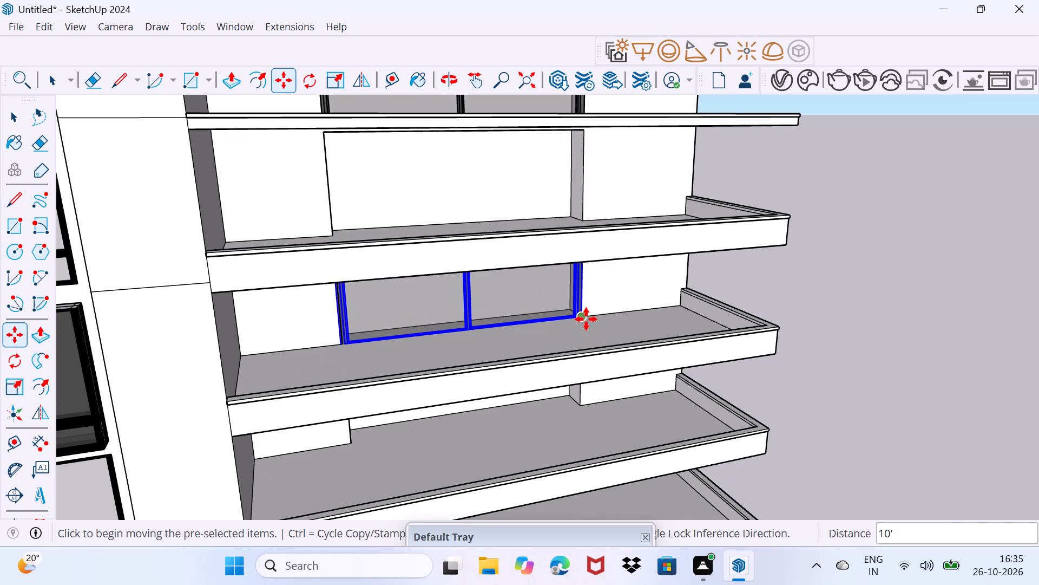
Copy the far bay's sixth-storey two-pane window down at about 10' spacing into the fifth-, fourth- and third-storey recesses.
{"action": "left_click", "coordinate": [587, 319]}
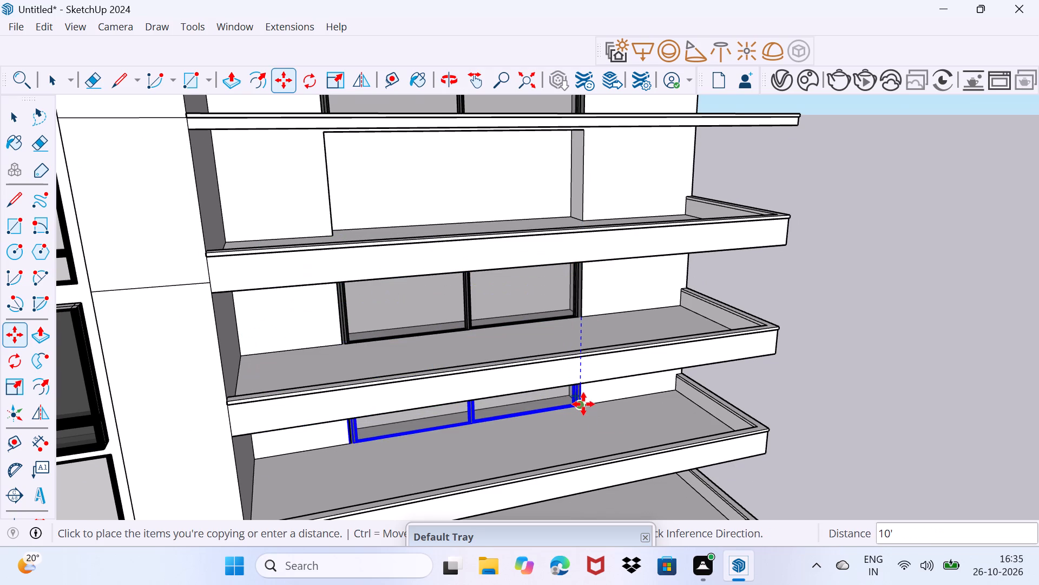
{"action": "middle_click_drag", "start_coordinate": [584, 404], "coordinate": [590, 357]}
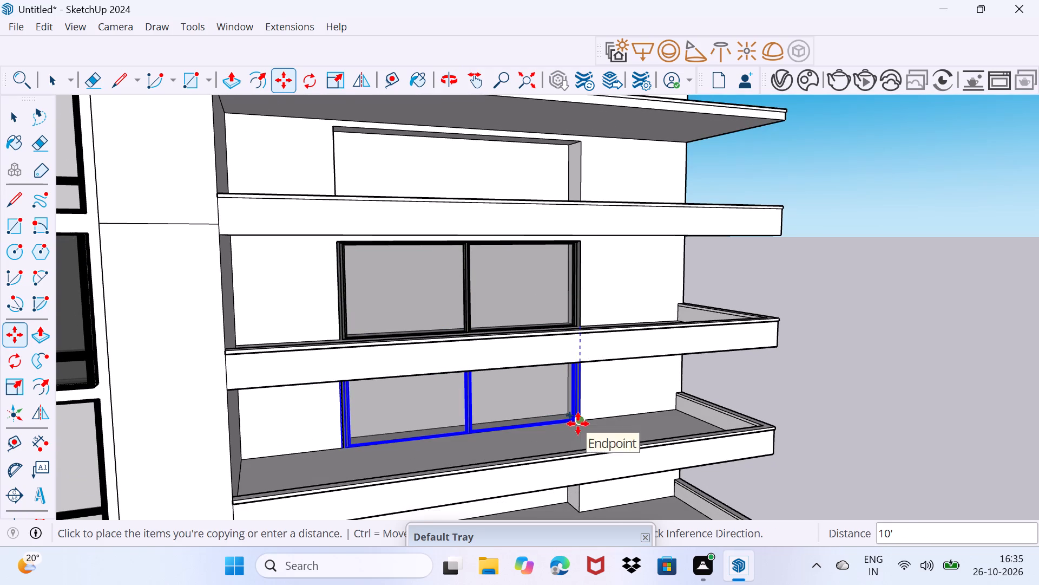
{"action": "left_click", "coordinate": [578, 424]}
{"action": "left_click", "coordinate": [580, 421]}
{"action": "middle_click_drag", "start_coordinate": [588, 499], "coordinate": [570, 357]}
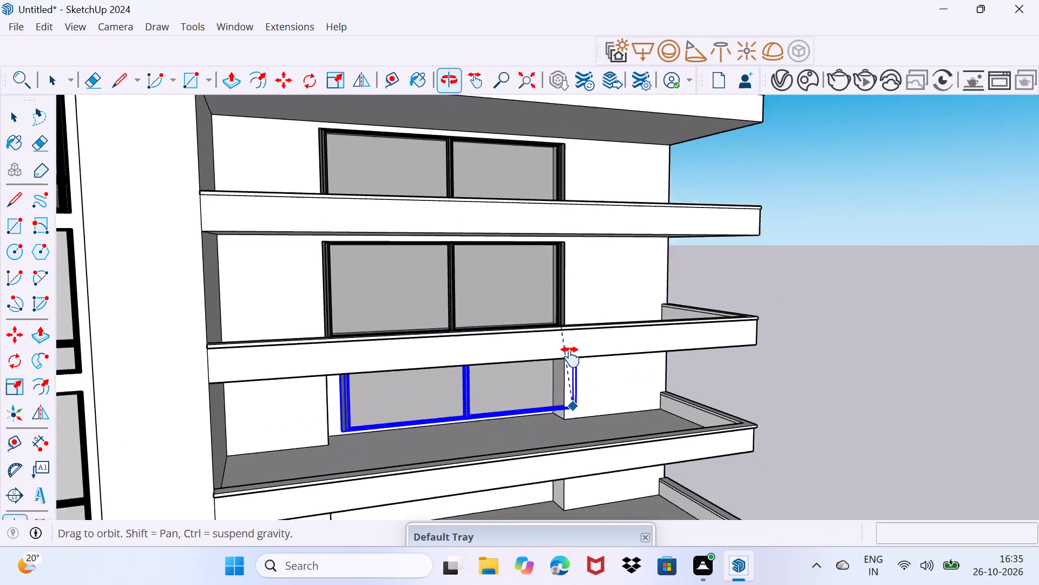
{"action": "middle_click_drag", "start_coordinate": [570, 357], "coordinate": [570, 317]}
{"action": "left_click", "coordinate": [562, 328]}
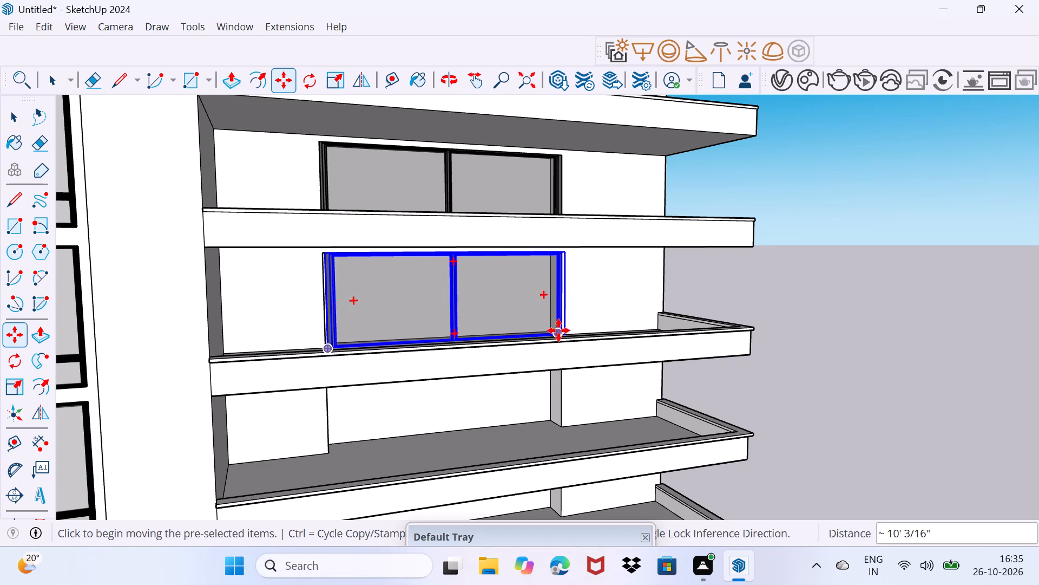
{"action": "left_click", "coordinate": [564, 334]}
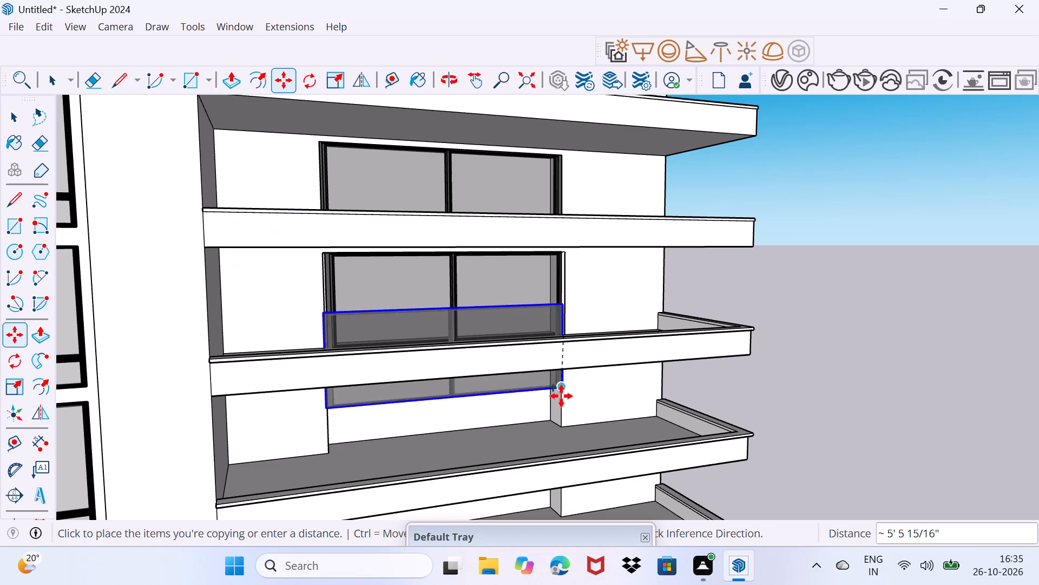
{"action": "left_click", "coordinate": [567, 431]}
Copy the far bay's two-pane window down at 10' spacing to fill its third-, second- and ground-storey recesses.
{"action": "left_click", "coordinate": [567, 431]}
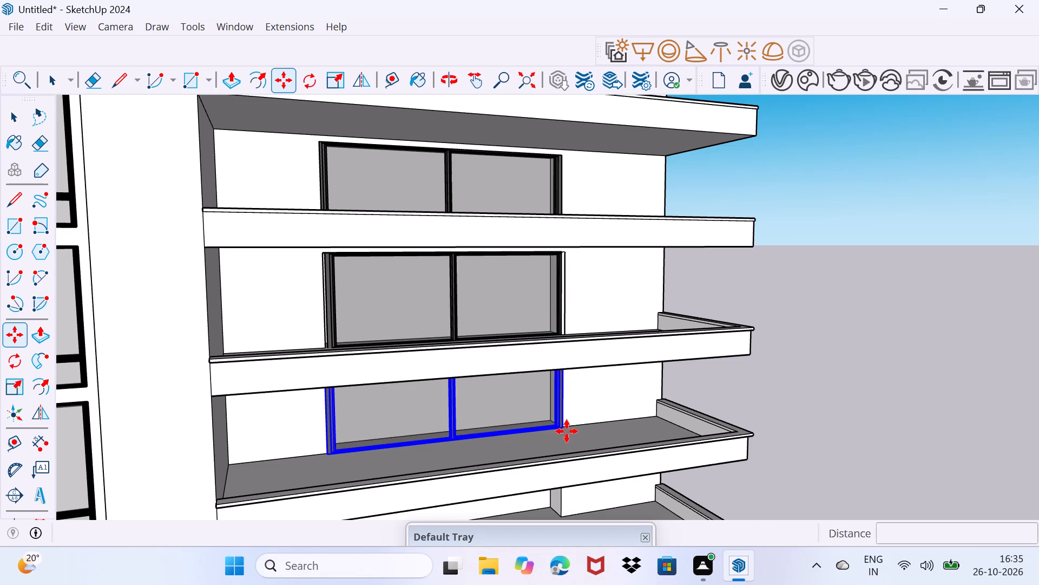
{"action": "middle_click_drag", "start_coordinate": [574, 471], "coordinate": [579, 322]}
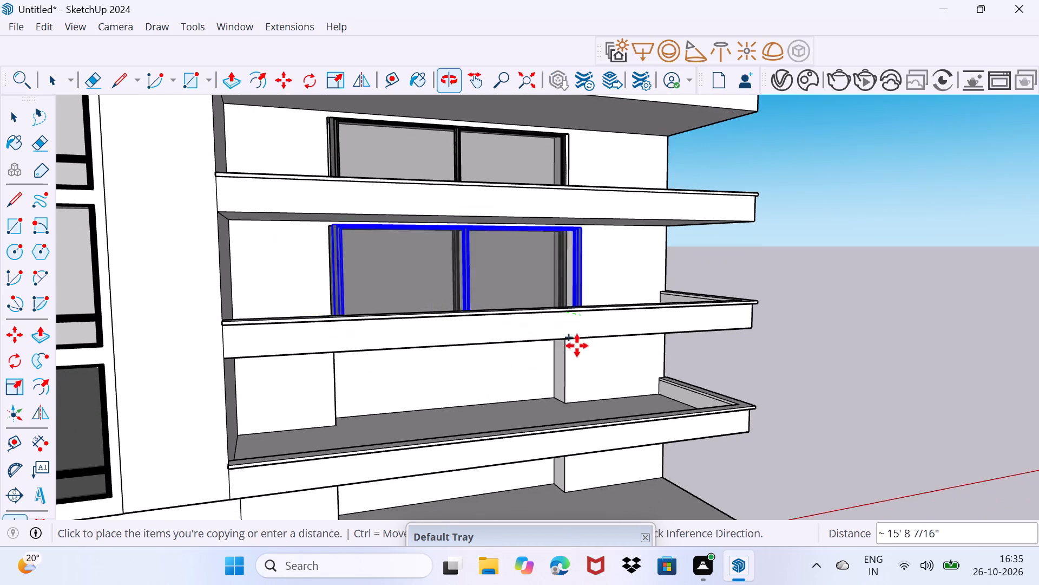
{"action": "left_click", "coordinate": [570, 411]}
{"action": "left_click", "coordinate": [573, 404]}
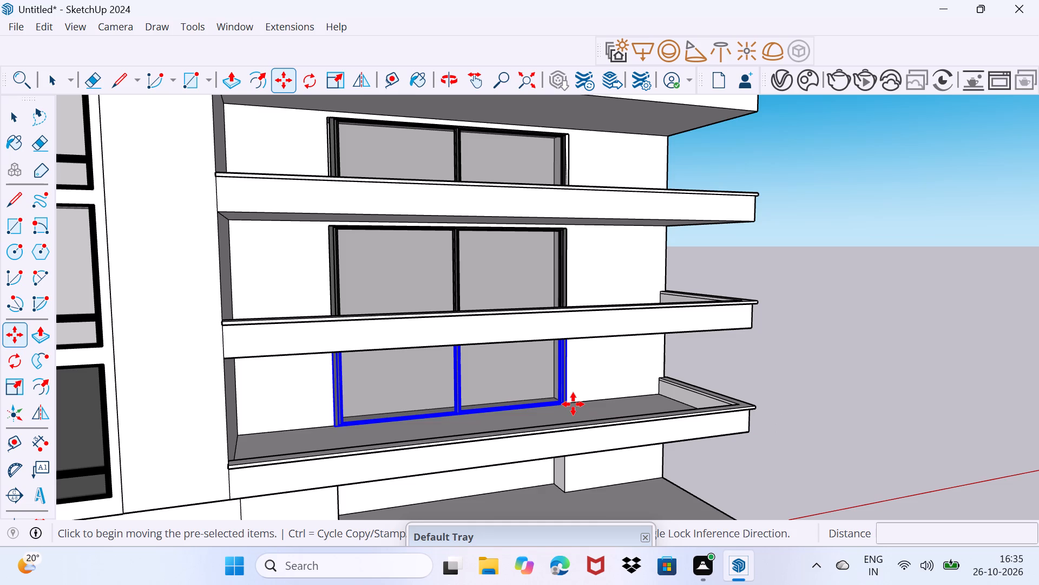
{"action": "middle_click_drag", "start_coordinate": [575, 460], "coordinate": [570, 359], "text": "shift"}
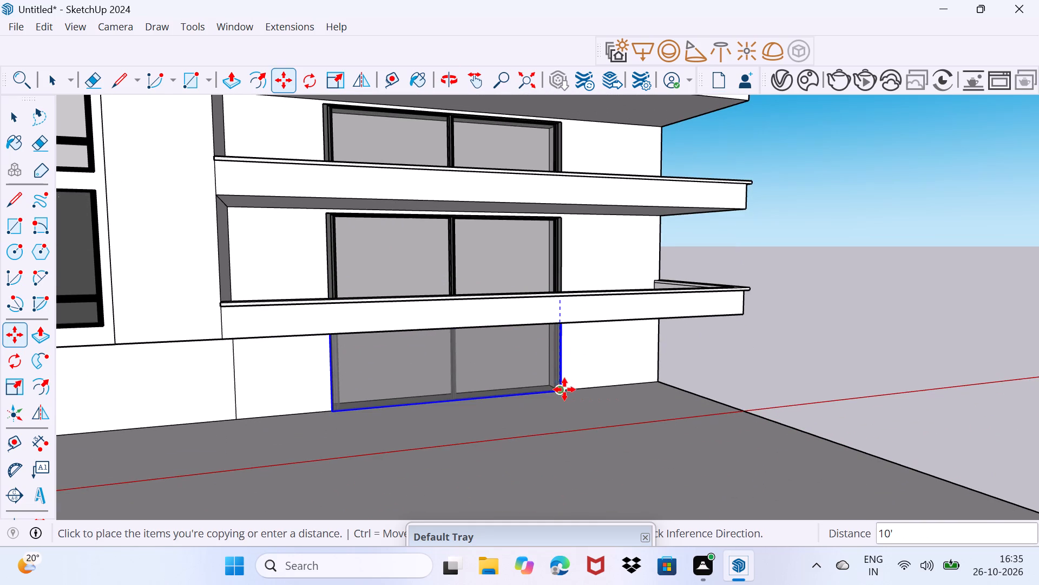
{"action": "left_click", "coordinate": [564, 389]}
{"action": "key", "text": "space"}
{"action": "left_click_drag", "start_coordinate": [557, 392], "coordinate": [610, 345]}
Examine the whole front facade, checking the windows across both side bays and the central recess columns.
{"action": "scroll", "coordinate": [602, 333], "scroll_direction": "down", "scroll_amount": 9}
{"action": "middle_click_drag", "start_coordinate": [598, 337], "coordinate": [454, 378]}
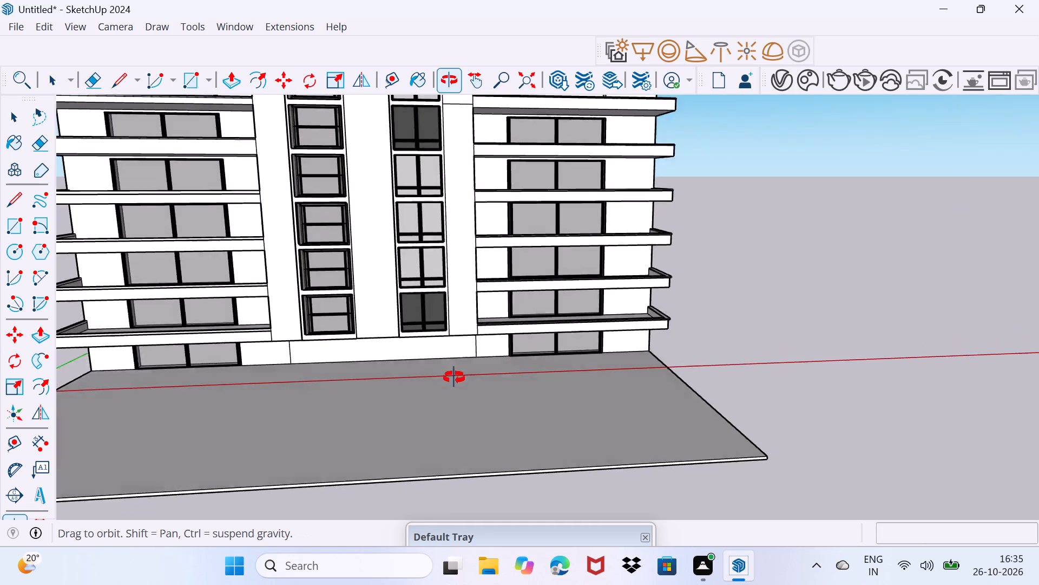
{"action": "middle_click_drag", "start_coordinate": [454, 378], "coordinate": [606, 476]}
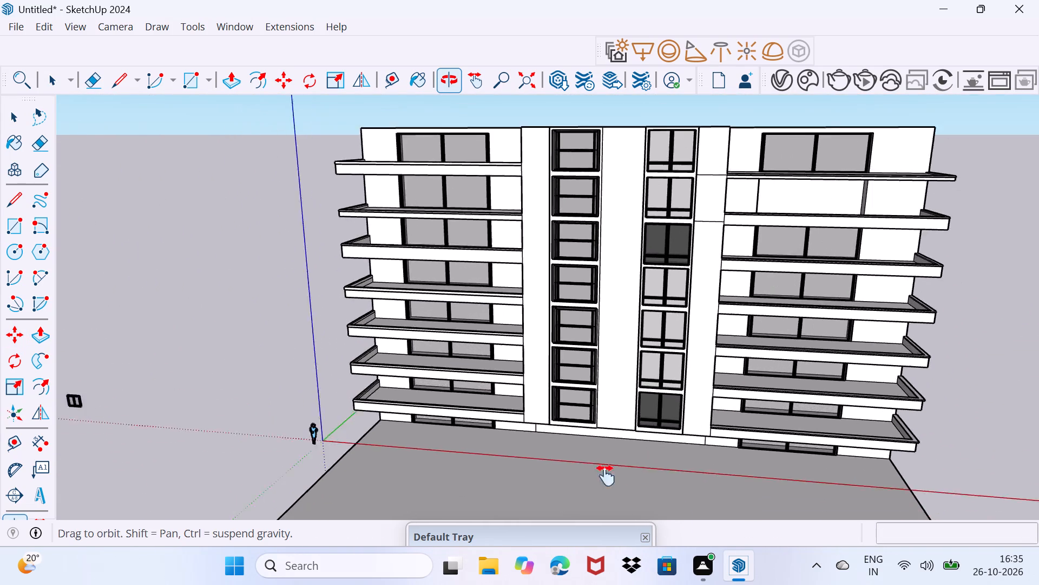
{"action": "middle_click_drag", "start_coordinate": [606, 476], "coordinate": [523, 464]}
{"action": "middle_click_drag", "start_coordinate": [522, 458], "coordinate": [663, 450]}
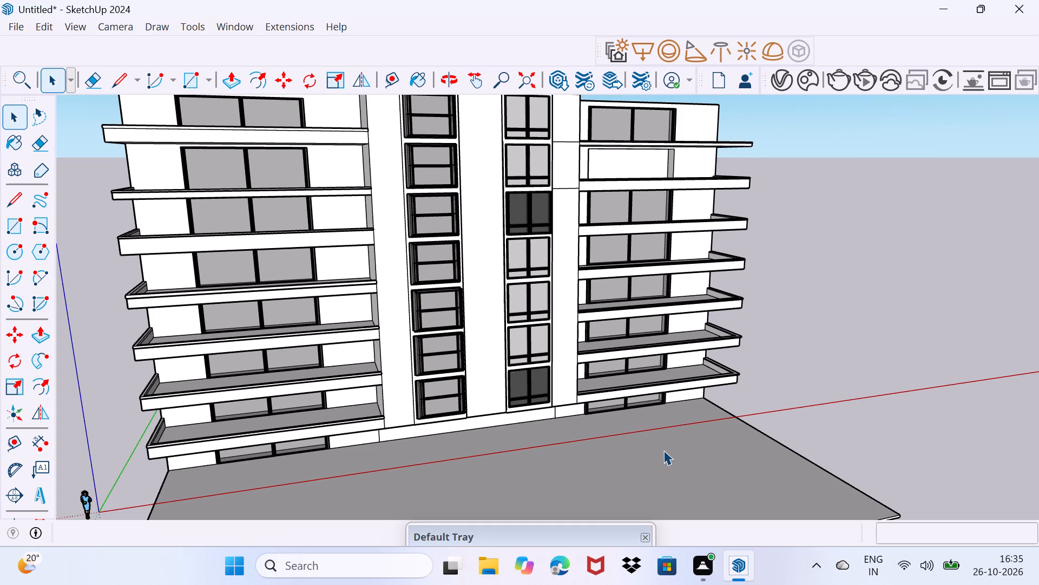
{"action": "scroll", "coordinate": [647, 323], "scroll_direction": "down", "scroll_amount": 1}
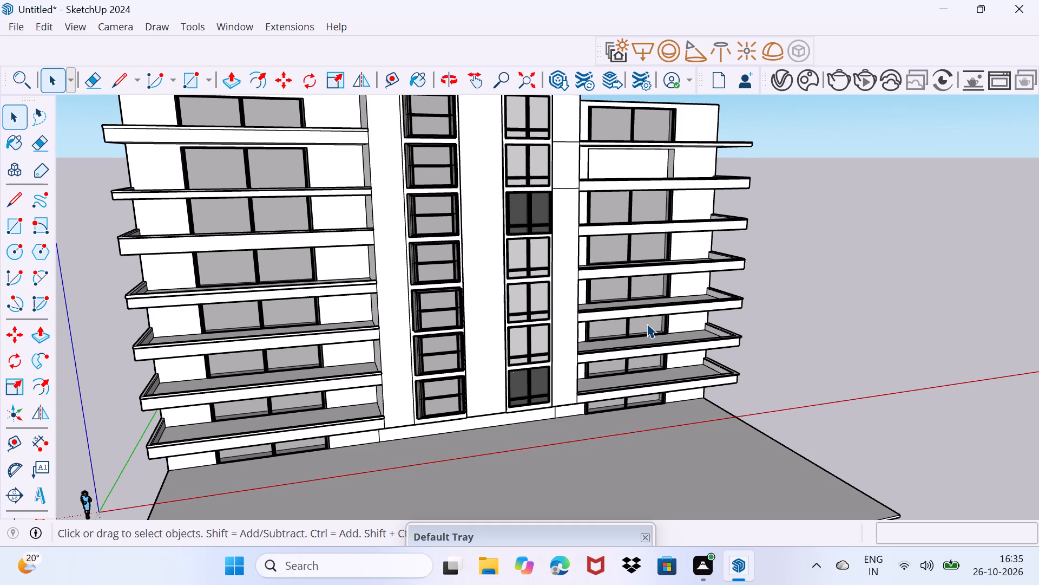
{"action": "scroll", "coordinate": [647, 323], "scroll_direction": "down", "scroll_amount": 1}
{"action": "middle_click_drag", "start_coordinate": [559, 313], "coordinate": [599, 388]}
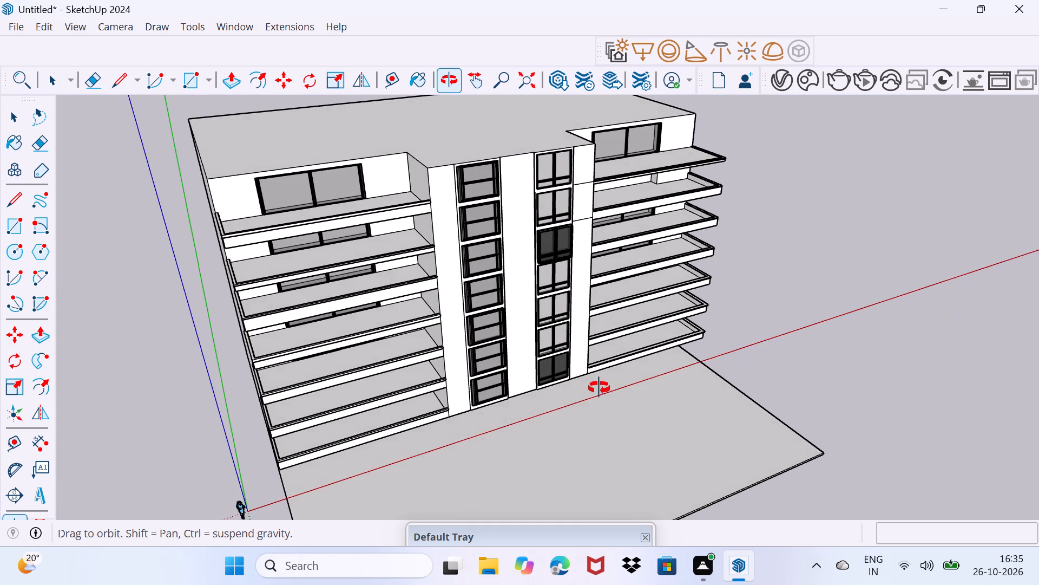
{"action": "middle_click_drag", "start_coordinate": [599, 388], "coordinate": [530, 238]}
{"action": "scroll", "coordinate": [530, 238], "scroll_direction": "down", "scroll_amount": 1}
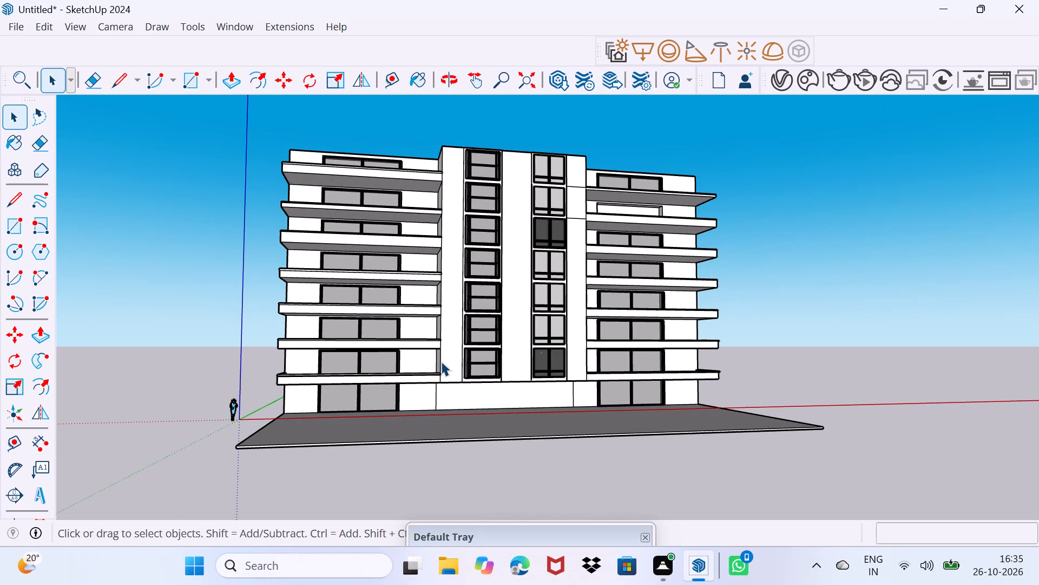
Draw a full-height vertical line splitting the central bay's ground-storey wall below the gap between the two window columns.
{"action": "scroll", "coordinate": [441, 361], "scroll_direction": "up", "scroll_amount": 8}
{"action": "middle_click_drag", "start_coordinate": [499, 427], "coordinate": [541, 389]}
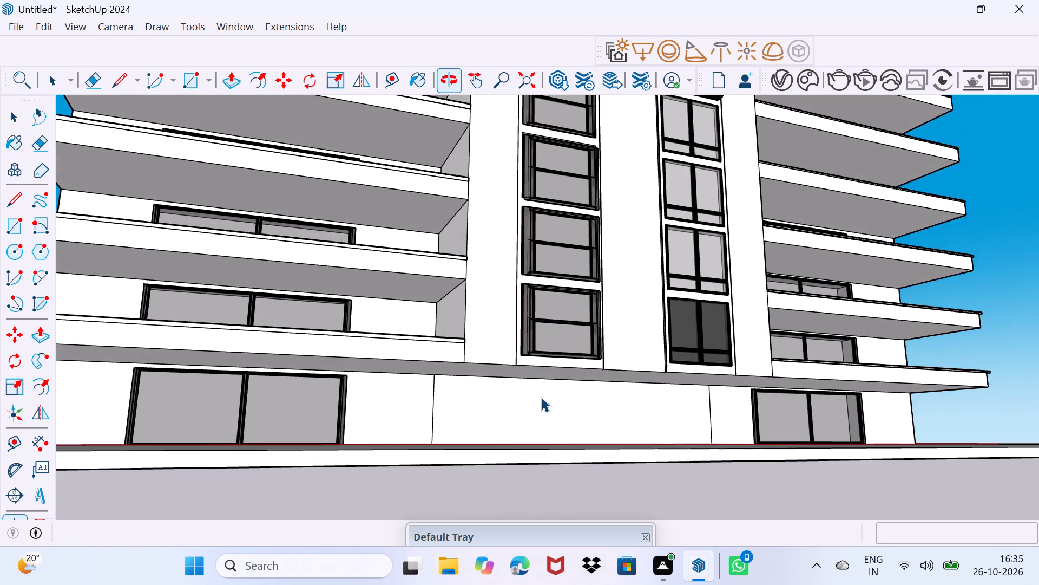
{"action": "scroll", "coordinate": [544, 404], "scroll_direction": "up", "scroll_amount": 2}
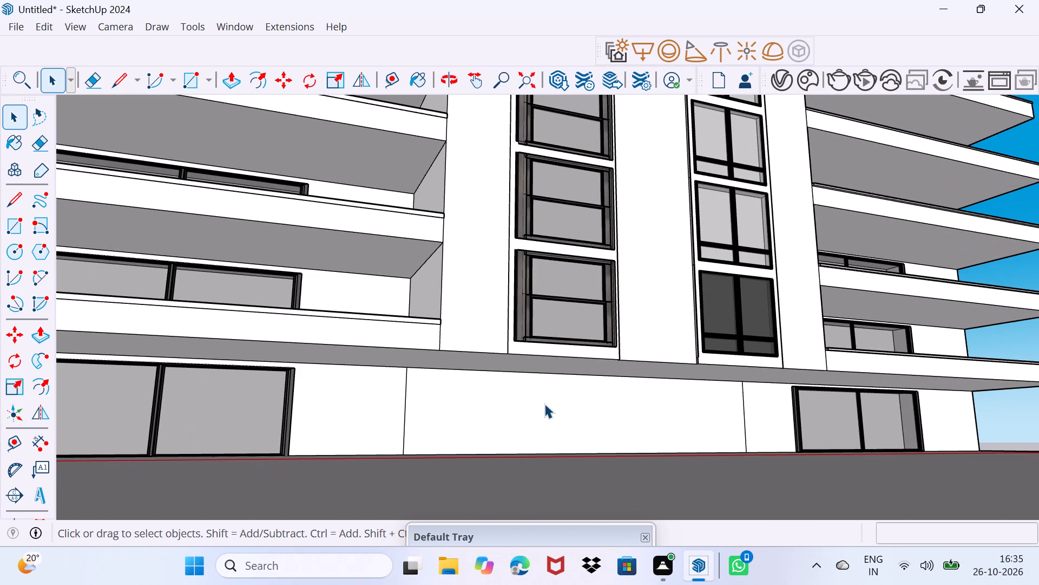
{"action": "key", "text": "l"}
{"action": "left_click", "coordinate": [590, 374]}
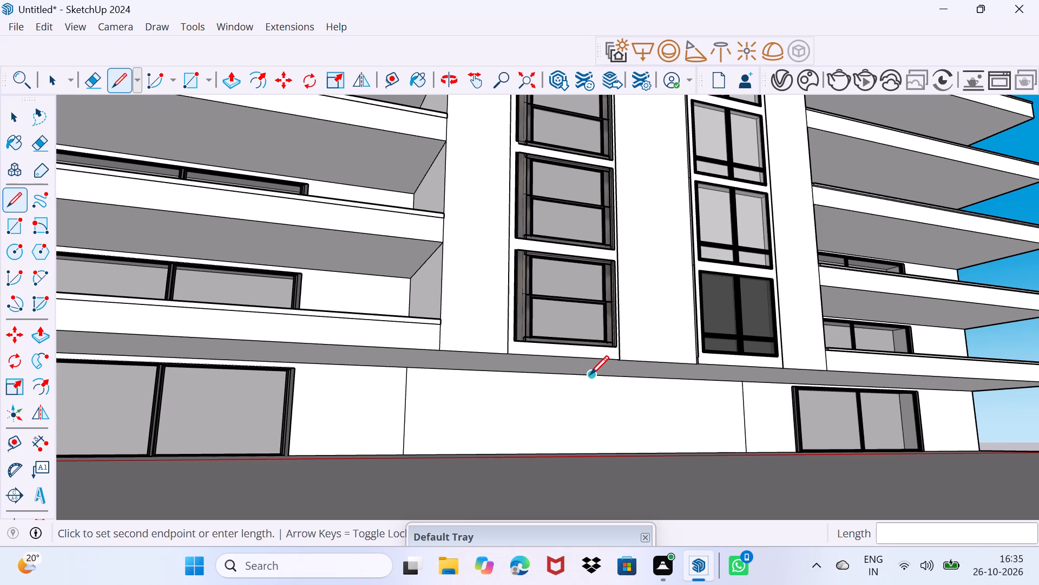
{"action": "left_click", "coordinate": [594, 455]}
{"action": "key", "text": "space"}
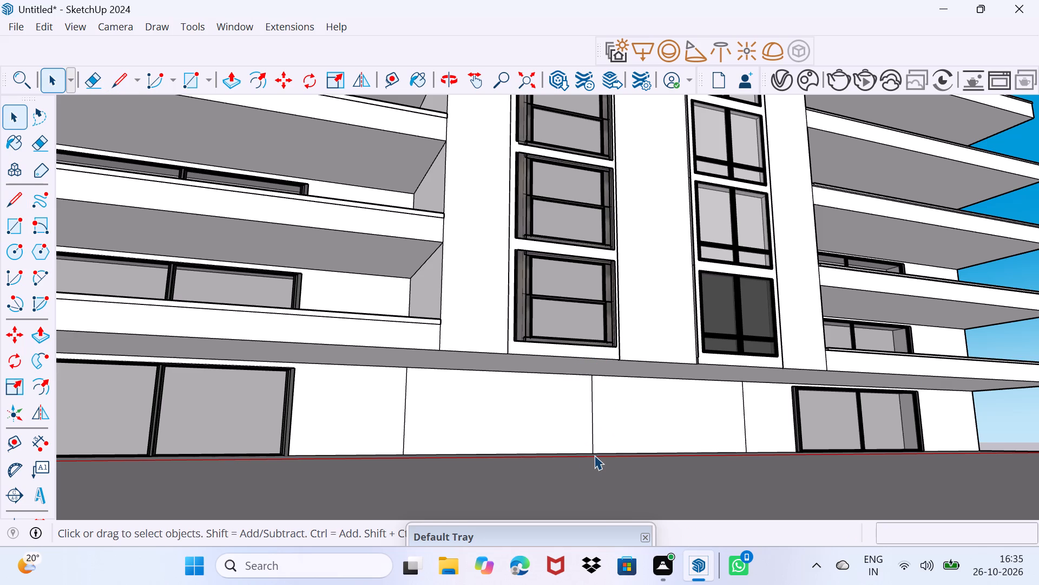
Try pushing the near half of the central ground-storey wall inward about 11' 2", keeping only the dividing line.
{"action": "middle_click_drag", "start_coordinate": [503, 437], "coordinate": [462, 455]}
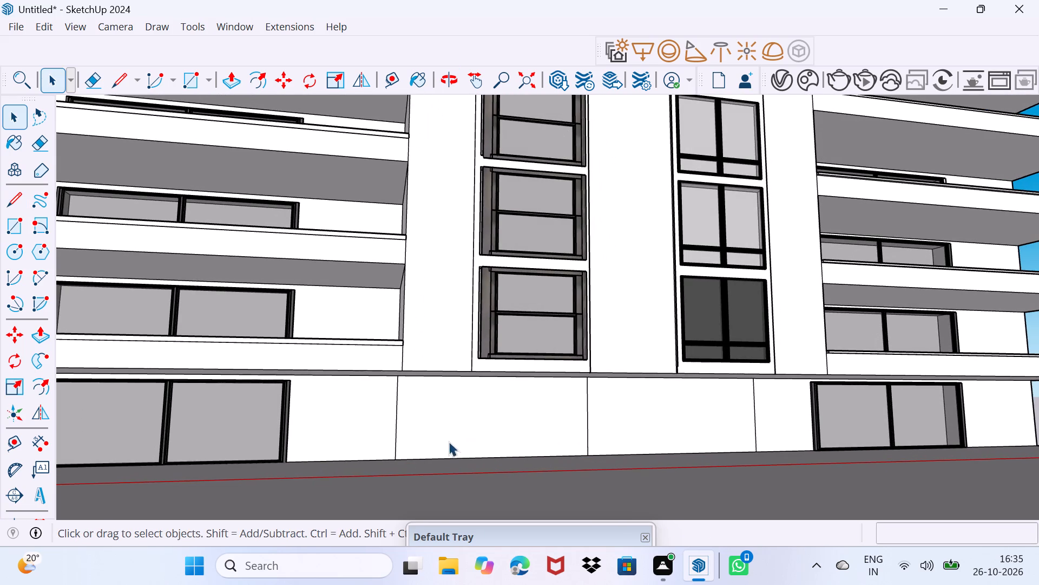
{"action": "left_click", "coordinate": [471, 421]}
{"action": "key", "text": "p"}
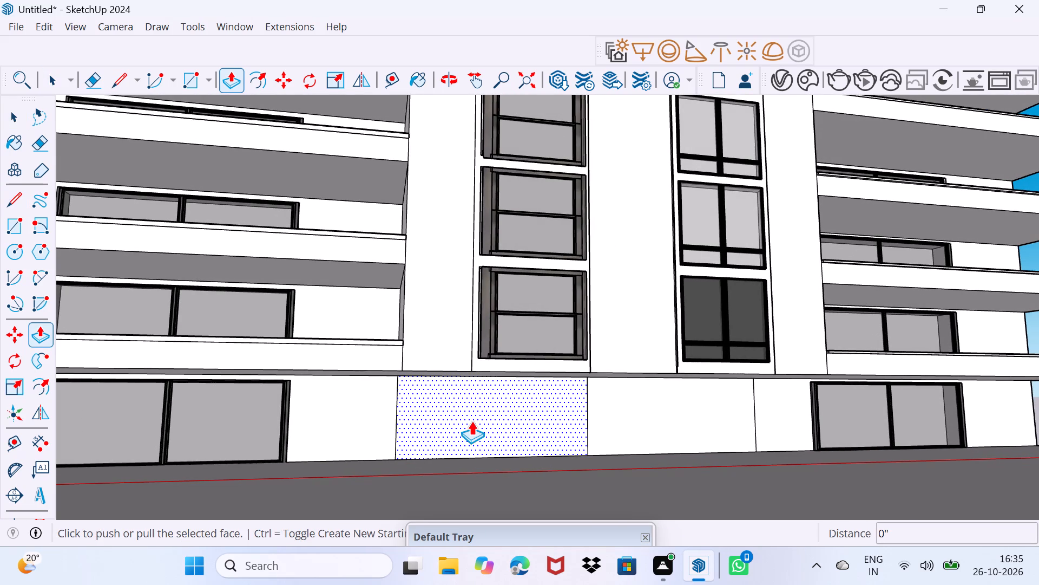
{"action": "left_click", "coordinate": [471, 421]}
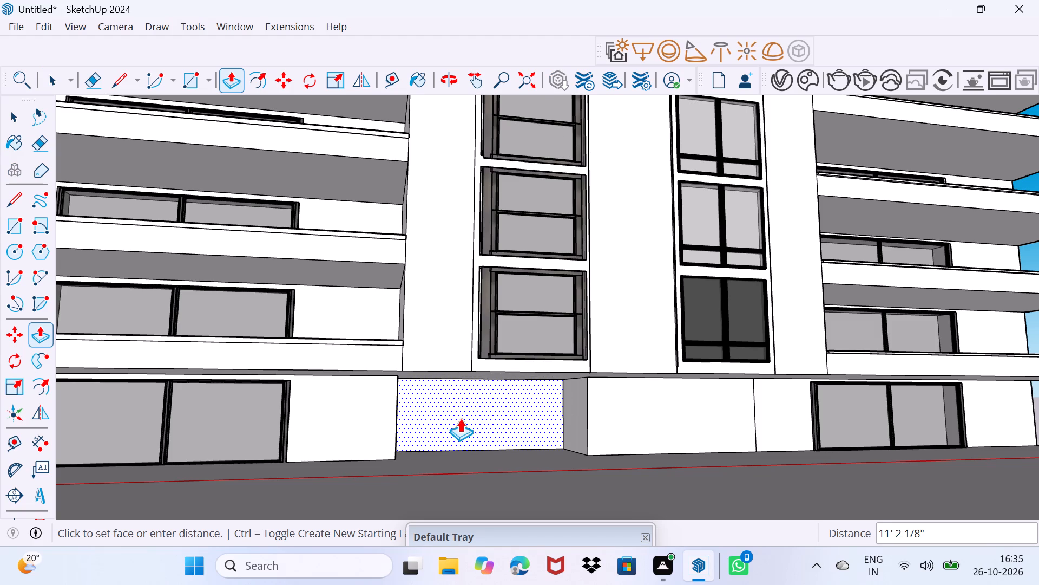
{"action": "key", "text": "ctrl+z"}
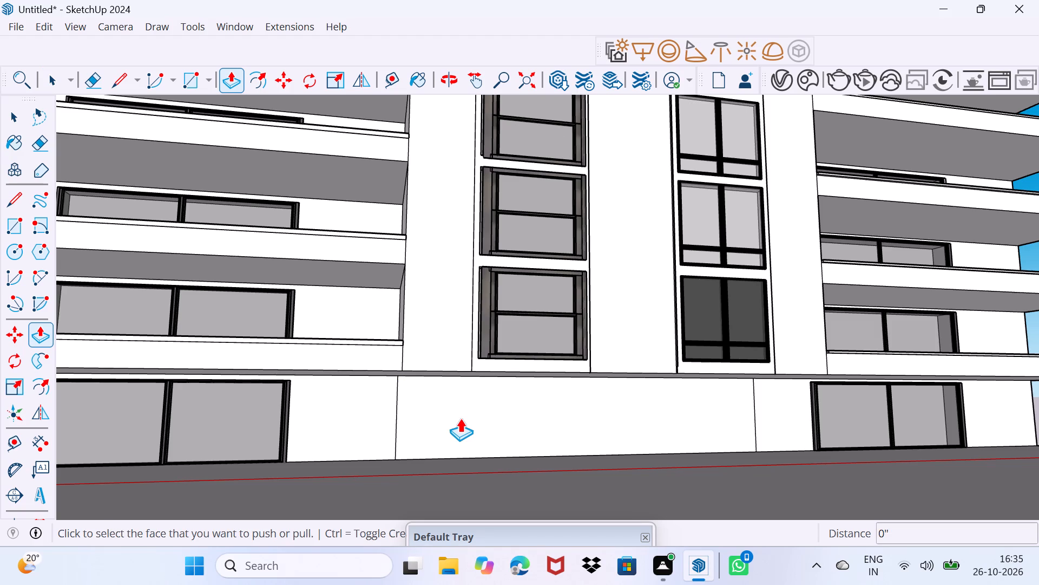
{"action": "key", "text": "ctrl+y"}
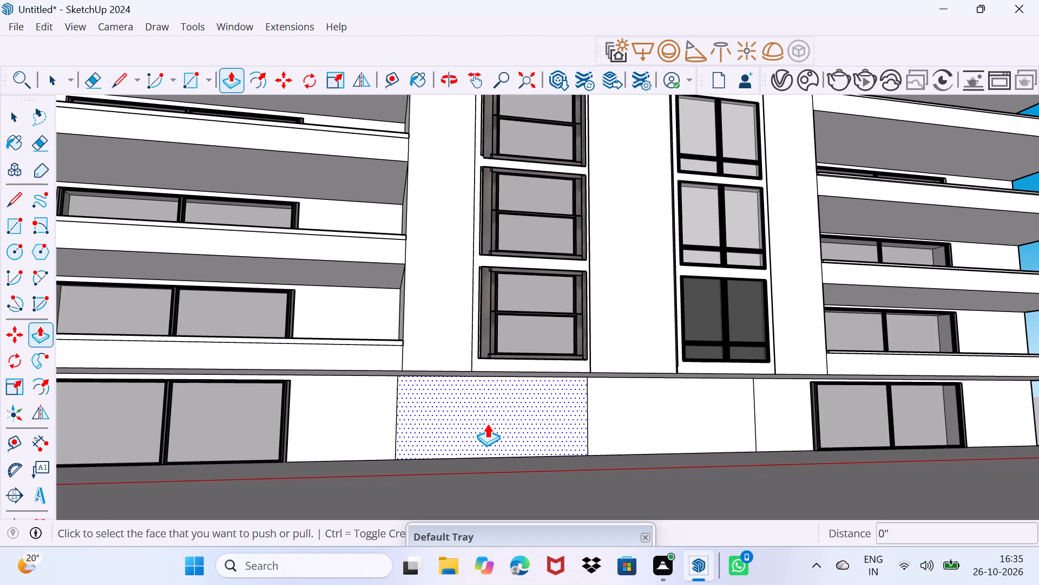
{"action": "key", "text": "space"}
Draw a full-height rectangle about 9' 4" high from the near top corner of the central ground-storey wall.
{"action": "type", "text": "r"}
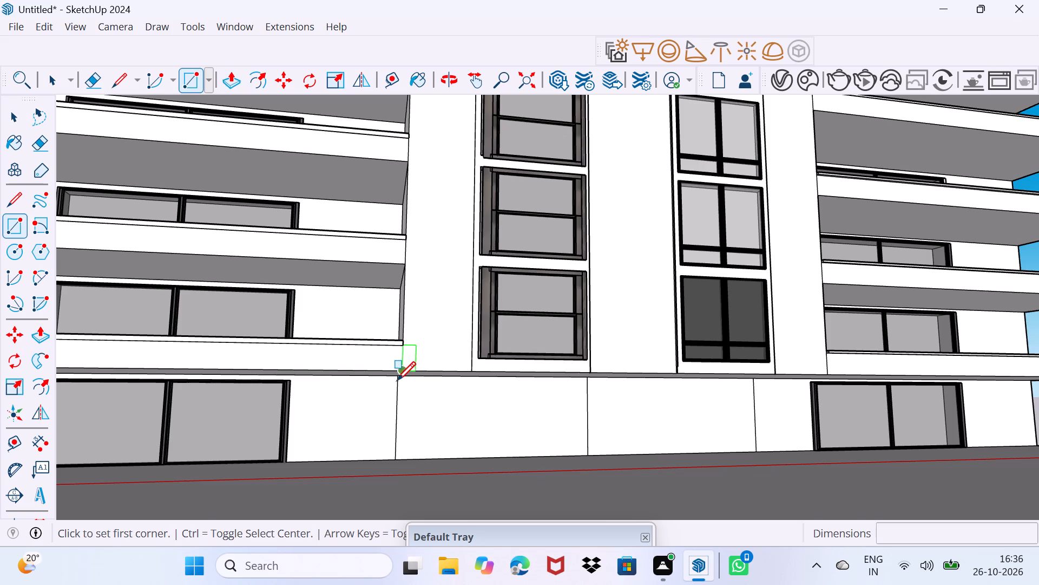
{"action": "scroll", "coordinate": [397, 381], "scroll_direction": "up", "scroll_amount": 9}
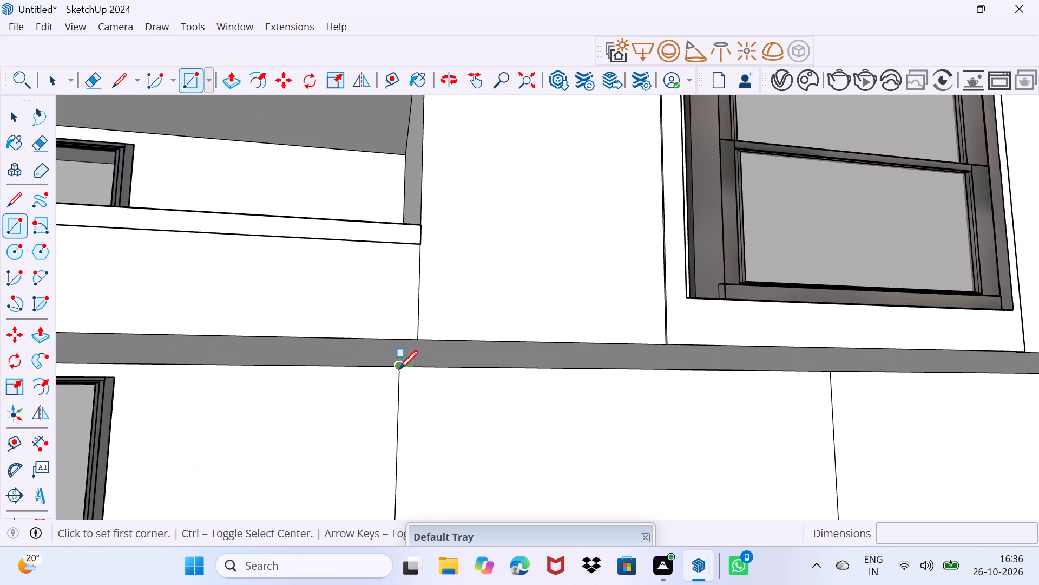
{"action": "left_click", "coordinate": [399, 369]}
{"action": "scroll", "coordinate": [486, 432], "scroll_direction": "down", "scroll_amount": 3}
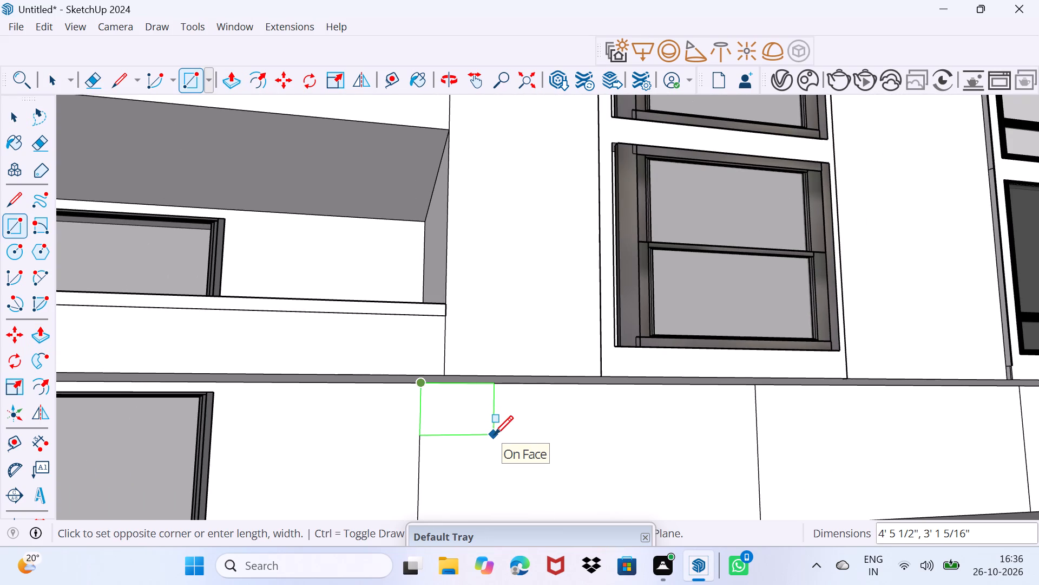
{"action": "scroll", "coordinate": [543, 463], "scroll_direction": "down", "scroll_amount": 2}
{"action": "middle_click_drag", "start_coordinate": [551, 471], "coordinate": [547, 426]}
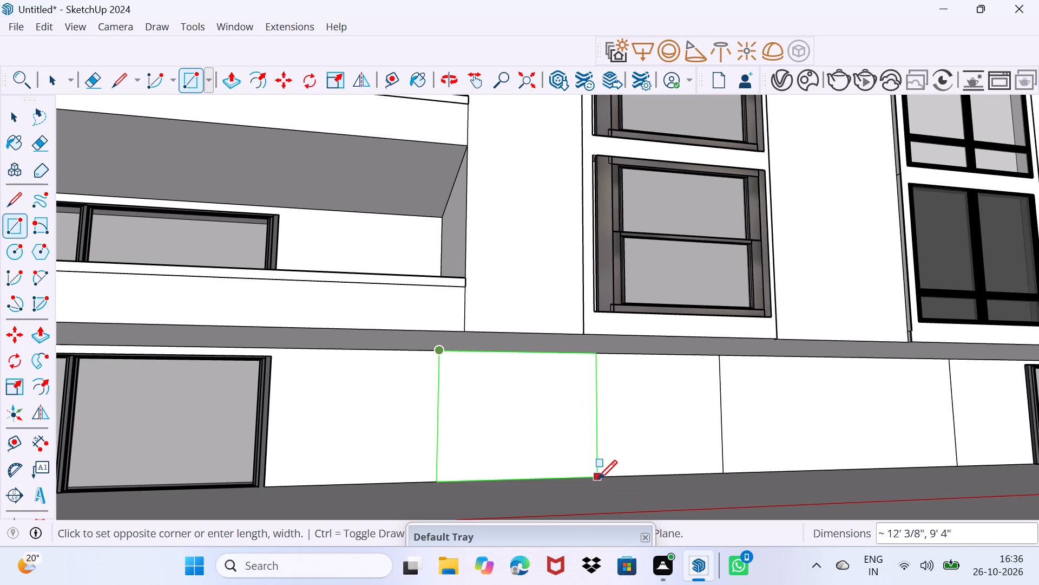
{"action": "left_click", "coordinate": [595, 479]}
{"action": "key", "text": "space"}
Push the rectangle in the central ground-storey wall inward about 3' 9 5/8" to form an entrance recess.
{"action": "left_click", "coordinate": [539, 451]}
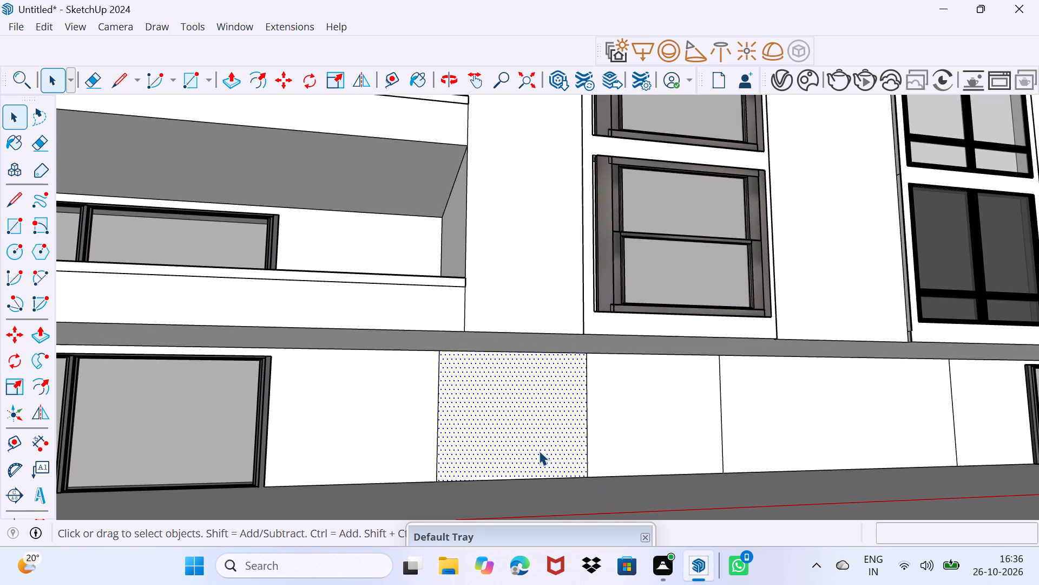
{"action": "key", "text": "p"}
{"action": "left_click", "coordinate": [539, 451]}
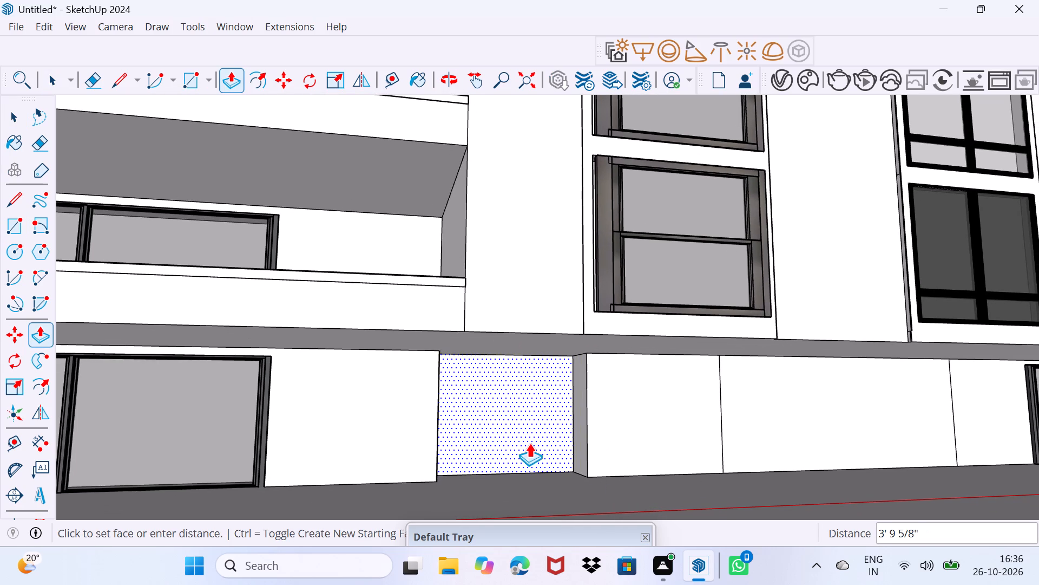
{"action": "left_click", "coordinate": [529, 443]}
{"action": "key", "text": "space"}
{"action": "left_click_drag", "start_coordinate": [527, 483], "coordinate": [570, 439]}
Outline an upper opening on the central ground-storey wall's far half with a vertical line and a horizontal line about 13' 8 11/16" long.
{"action": "scroll", "coordinate": [567, 434], "scroll_direction": "down", "scroll_amount": 3}
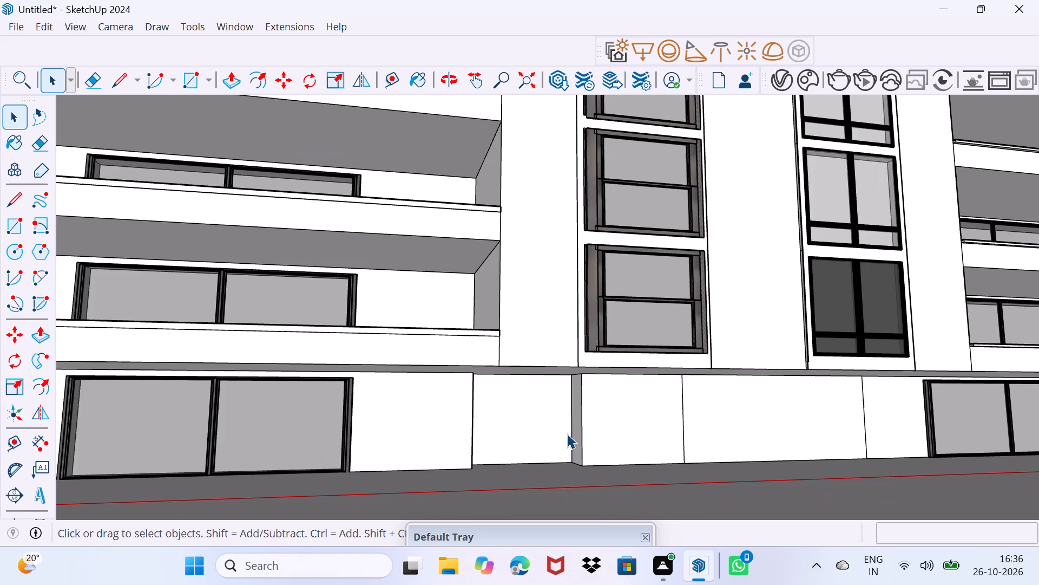
{"action": "middle_click_drag", "start_coordinate": [567, 434], "coordinate": [568, 448]}
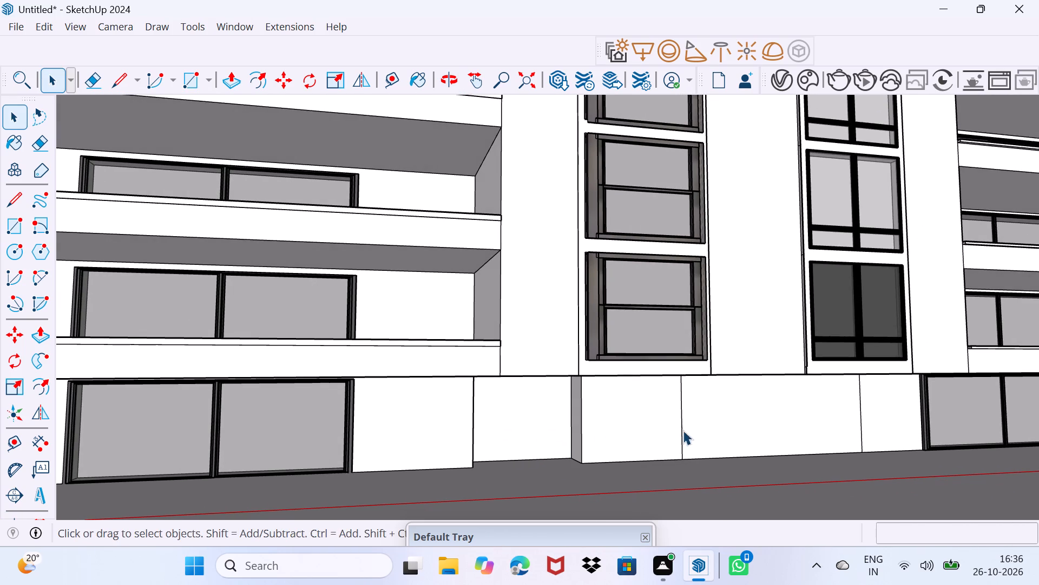
{"action": "middle_click_drag", "start_coordinate": [744, 429], "coordinate": [683, 397]}
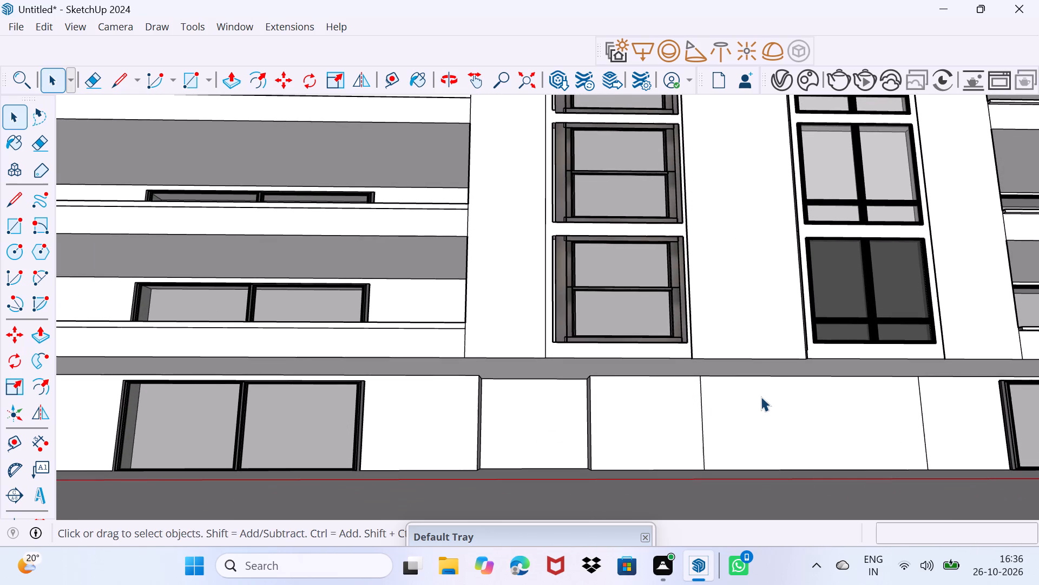
{"action": "key", "text": "r"}
{"action": "key", "text": "l"}
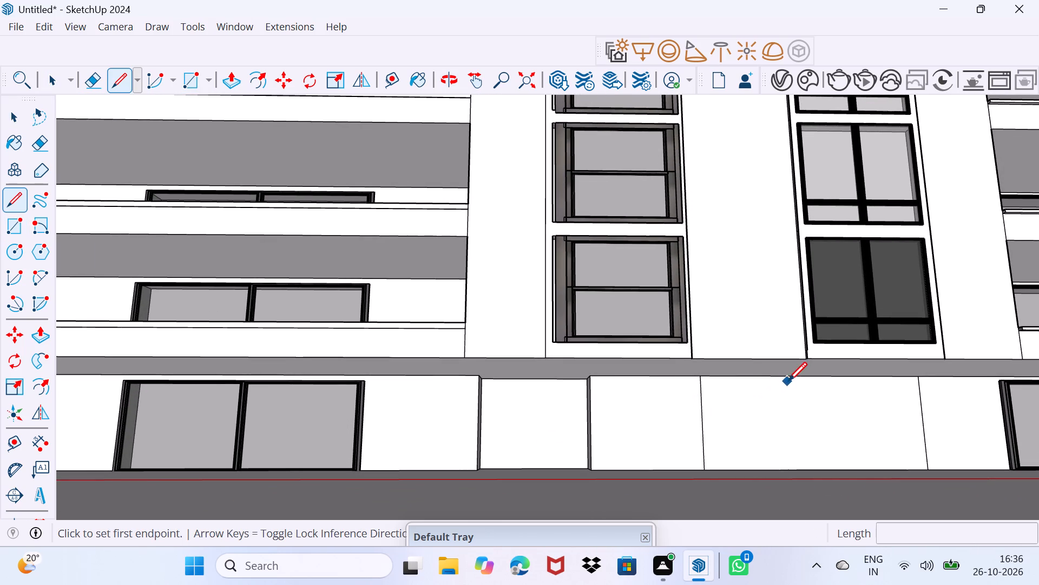
{"action": "left_click", "coordinate": [786, 380]}
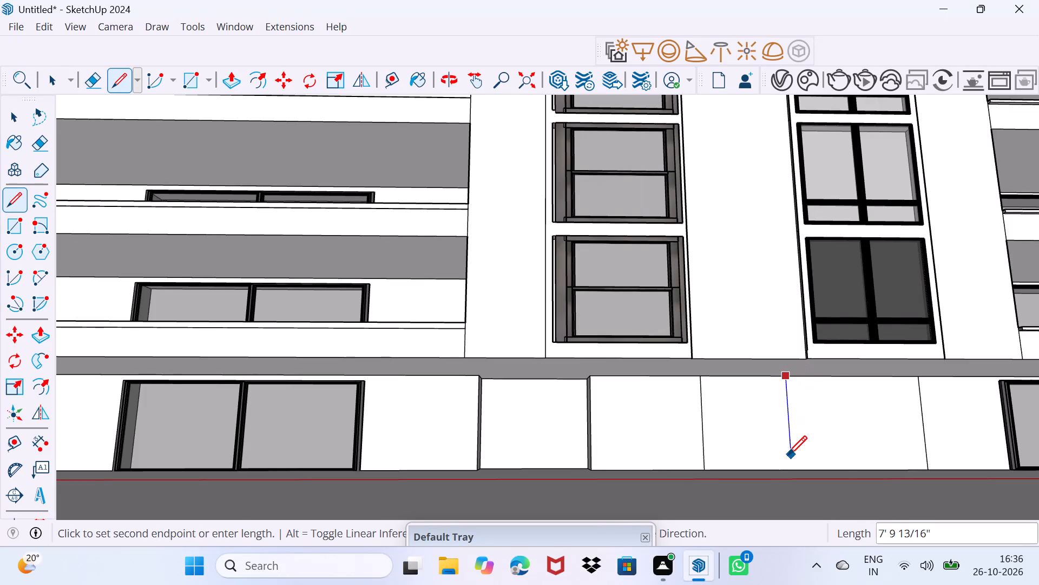
{"action": "left_click", "coordinate": [789, 434]}
{"action": "left_click", "coordinate": [925, 438]}
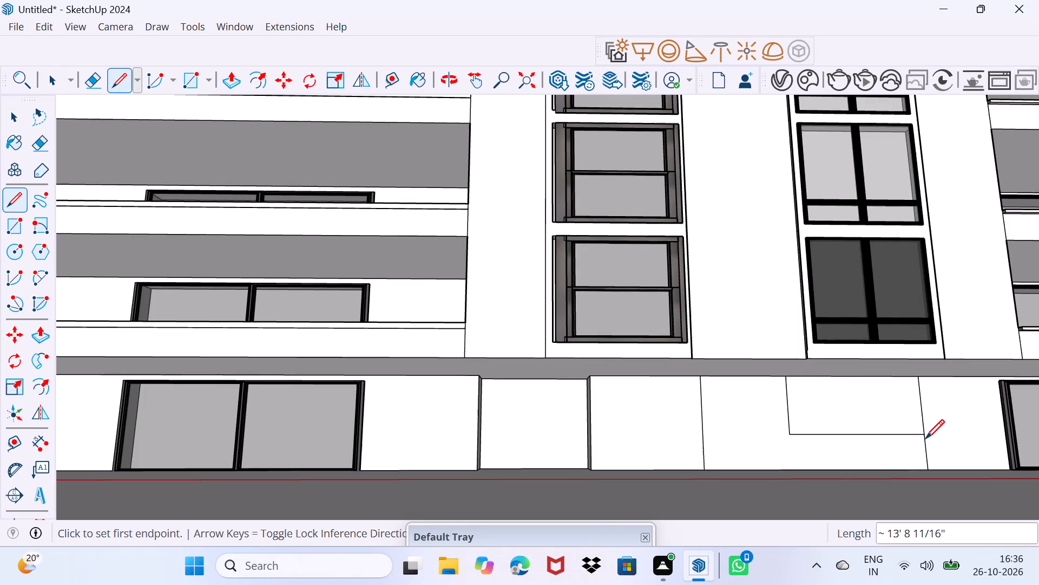
{"action": "key", "text": "space"}
{"action": "left_click_drag", "start_coordinate": [880, 446], "coordinate": [911, 415]}
Push the outlined upper opening in the central ground-storey wall inward about 3' 5 11/16".
{"action": "scroll", "coordinate": [832, 426], "scroll_direction": "down", "scroll_amount": 4}
{"action": "middle_click_drag", "start_coordinate": [788, 426], "coordinate": [798, 478]}
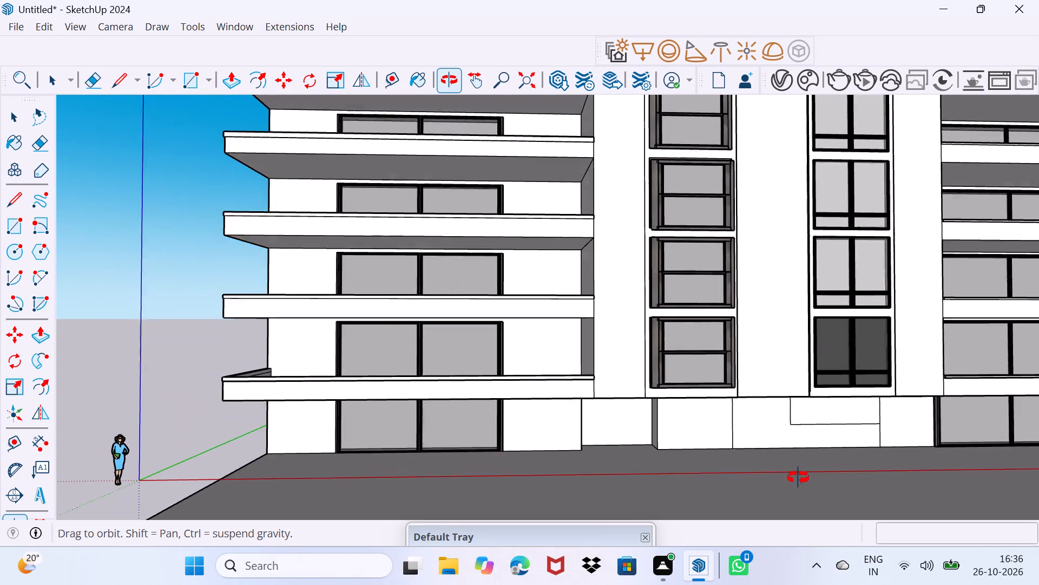
{"action": "middle_click_drag", "start_coordinate": [798, 478], "coordinate": [824, 447]}
{"action": "left_click", "coordinate": [832, 411]}
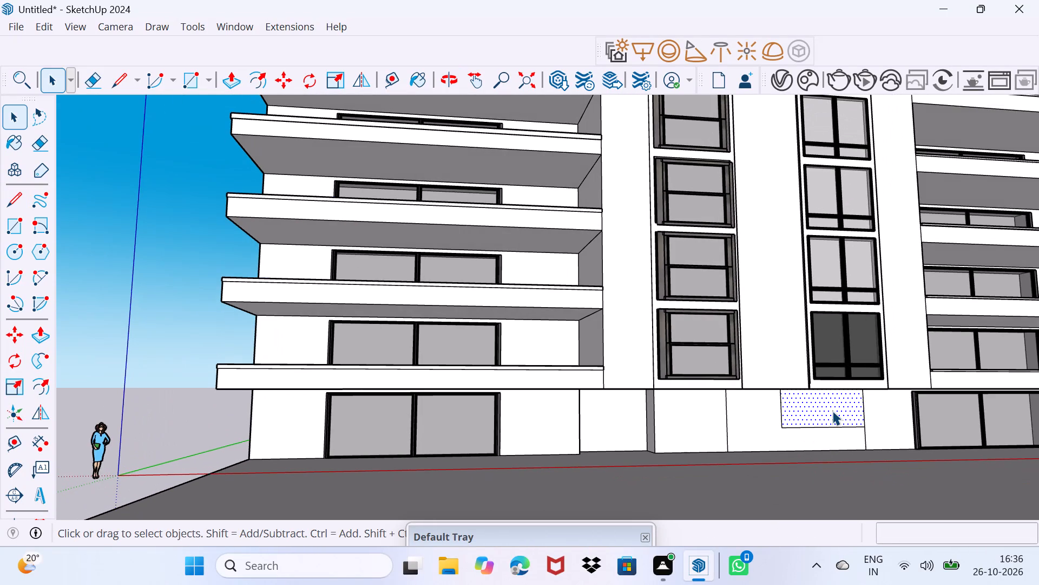
{"action": "key", "text": "p"}
{"action": "left_click", "coordinate": [832, 411]}
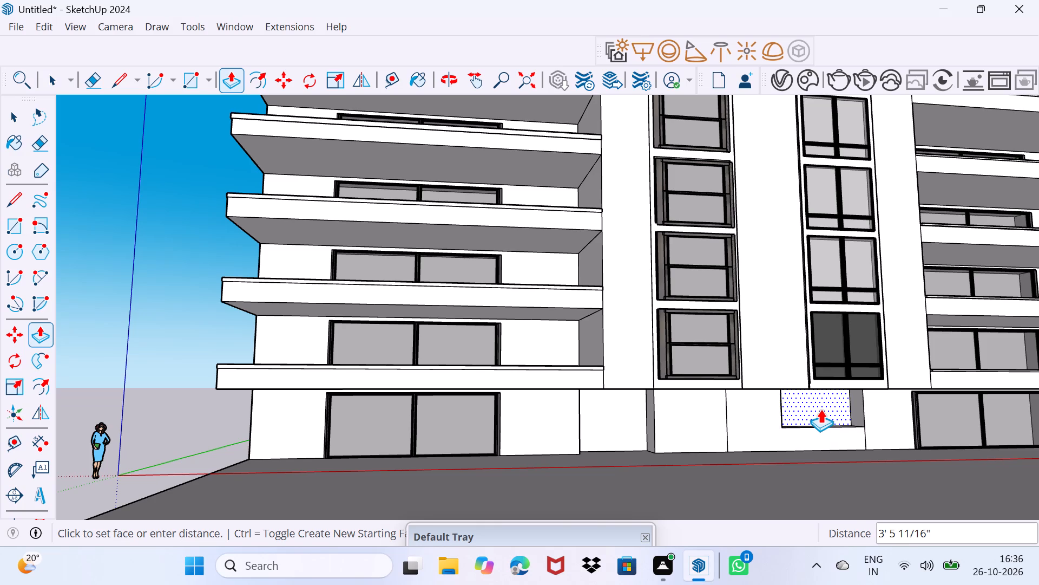
{"action": "left_click", "coordinate": [820, 409]}
{"action": "key", "text": "space"}
{"action": "left_click_drag", "start_coordinate": [791, 435], "coordinate": [817, 415]}
Open the 3D Warehouse.
{"action": "middle_click_drag", "start_coordinate": [622, 433], "coordinate": [577, 447]}
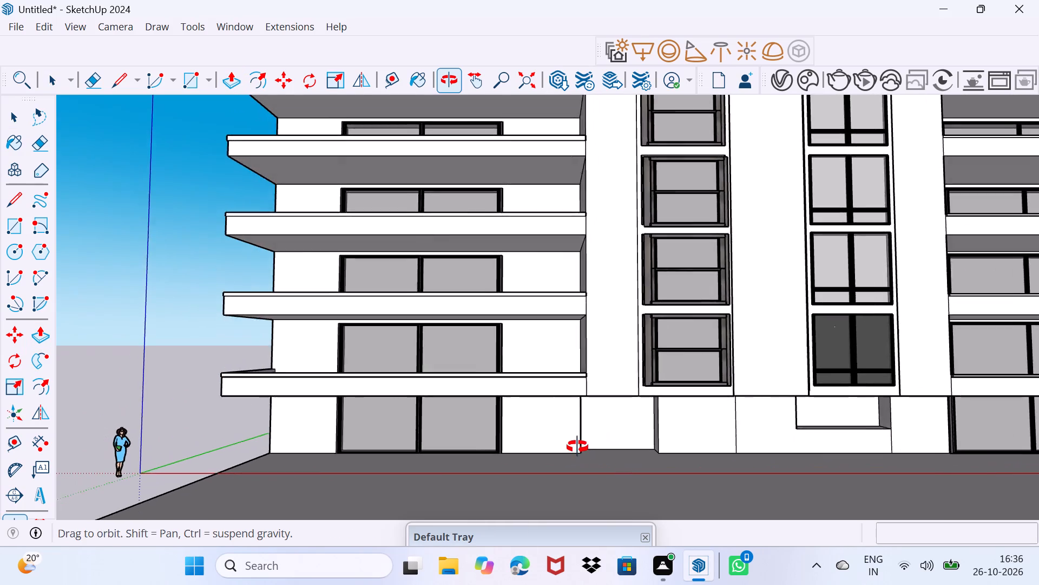
{"action": "middle_click_drag", "start_coordinate": [577, 447], "coordinate": [597, 441]}
{"action": "scroll", "coordinate": [597, 441], "scroll_direction": "down", "scroll_amount": 1}
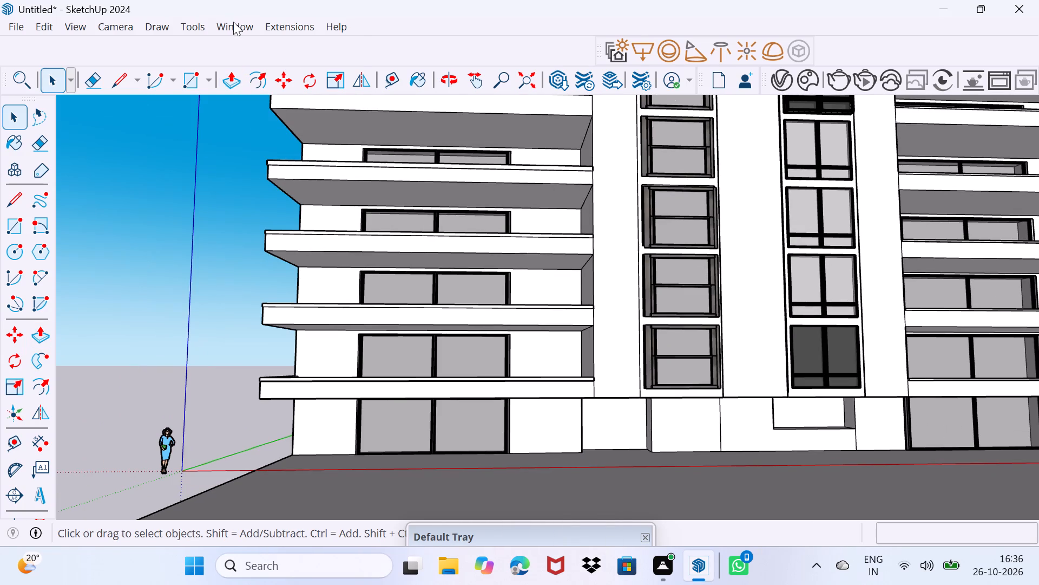
{"action": "left_click", "coordinate": [228, 19]}
{"action": "left_click", "coordinate": [258, 148]}
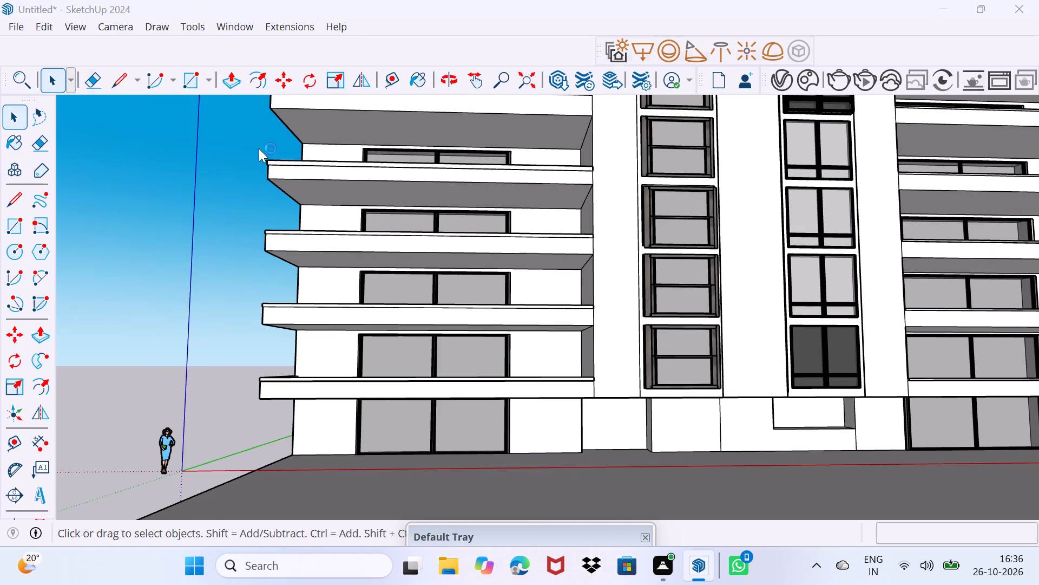
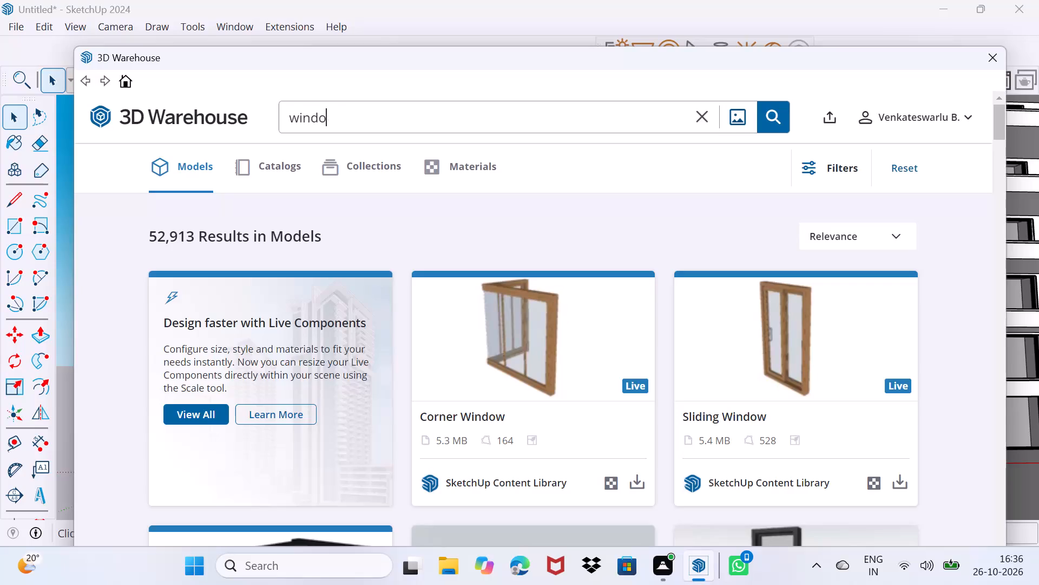
Replace the existing search term and search the 3D Warehouse models for "lift".
{"action": "key", "text": "BackSpace"}
{"action": "key", "text": "BackSpace"}
{"action": "key", "text": "BackSpace"}
{"action": "key", "text": "BackSpace"}
{"action": "key", "text": "BackSpace"}
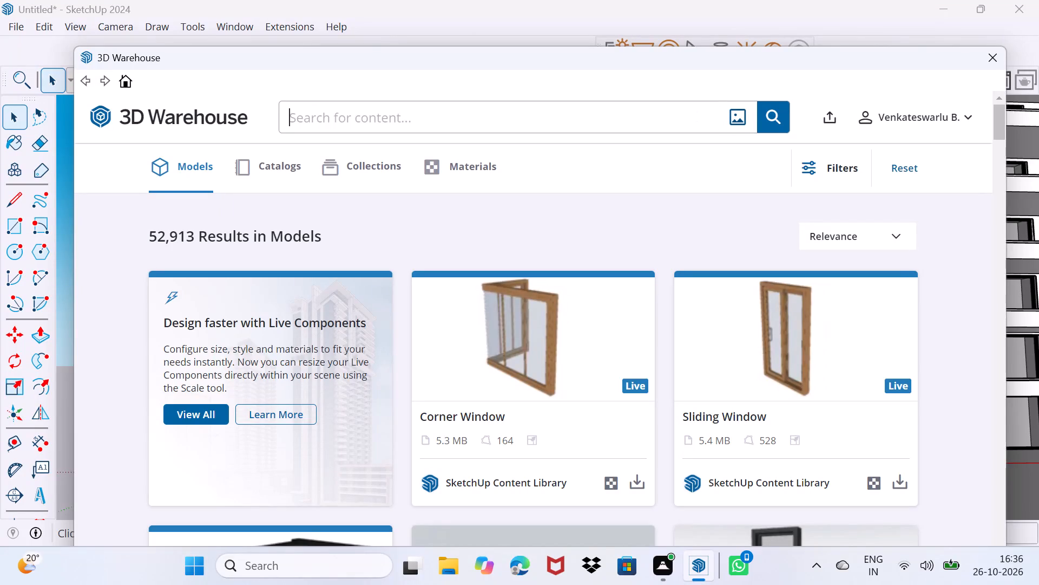
{"action": "type", "text": "lift"}
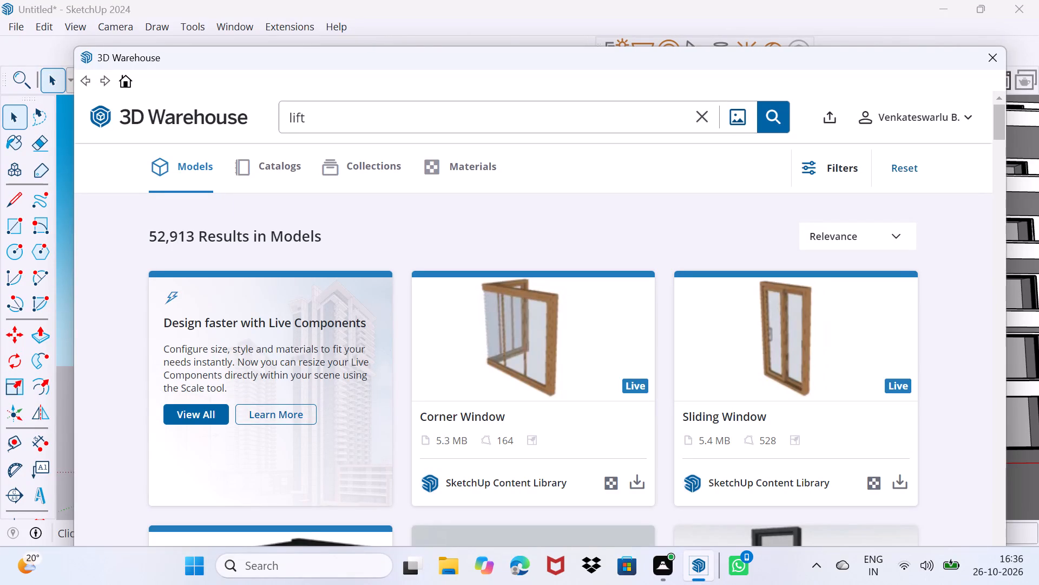
{"action": "key", "text": "Return"}
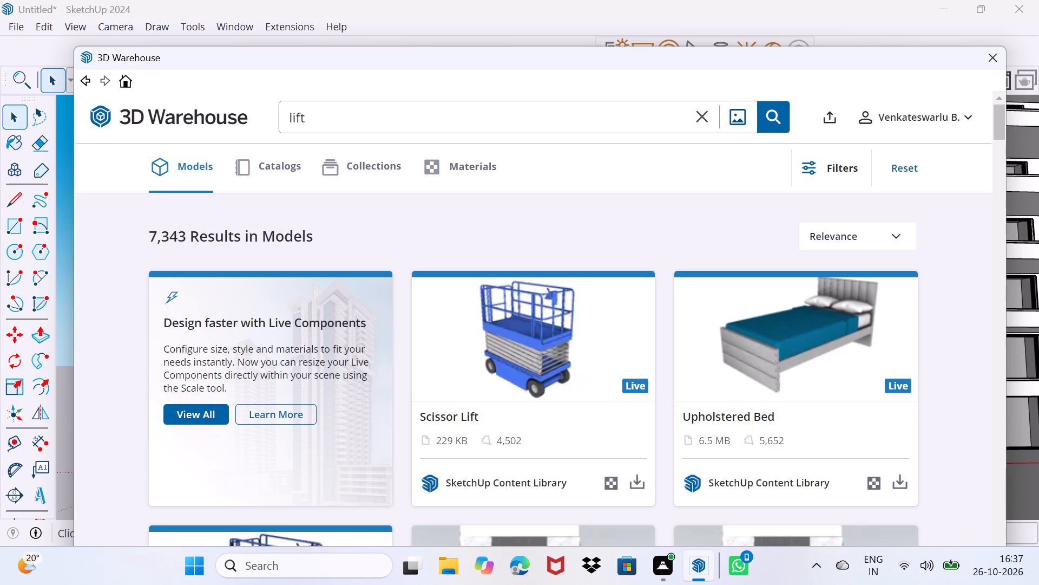
Look through the lift model results for an elevator door that suits the building.
{"action": "scroll", "coordinate": [709, 238], "scroll_direction": "down", "scroll_amount": 6}
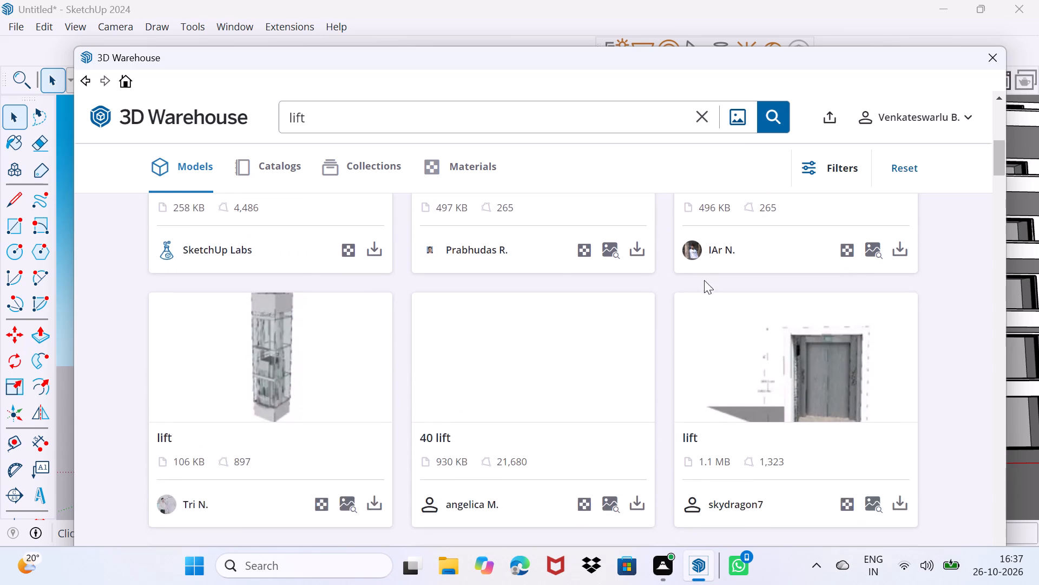
{"action": "scroll", "coordinate": [704, 280], "scroll_direction": "down", "scroll_amount": 8}
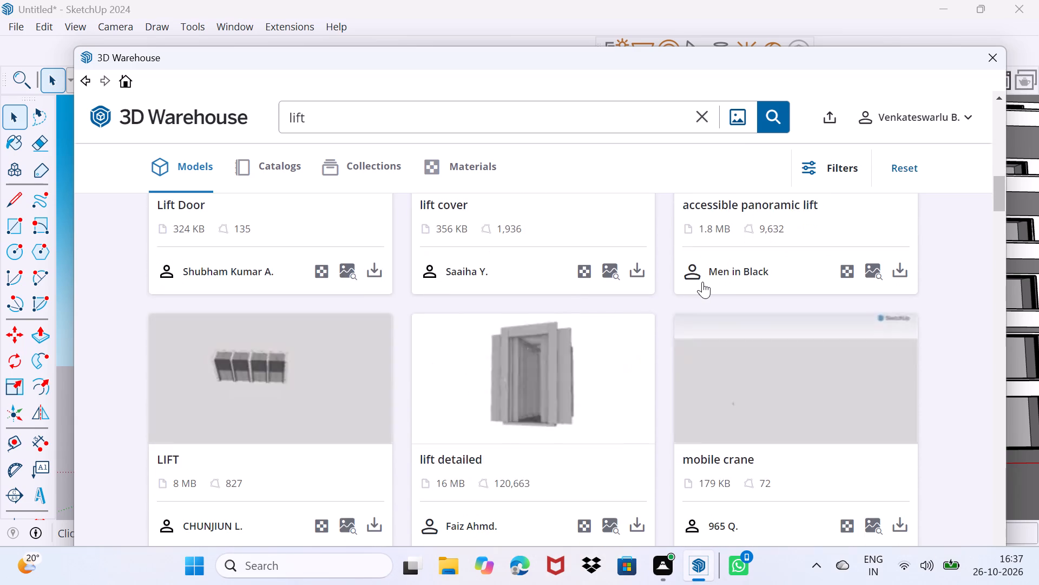
{"action": "scroll", "coordinate": [702, 282], "scroll_direction": "down", "scroll_amount": 2}
{"action": "scroll", "coordinate": [702, 282], "scroll_direction": "up", "scroll_amount": 4}
{"action": "scroll", "coordinate": [702, 282], "scroll_direction": "down", "scroll_amount": 5}
{"action": "scroll", "coordinate": [702, 282], "scroll_direction": "up", "scroll_amount": 4}
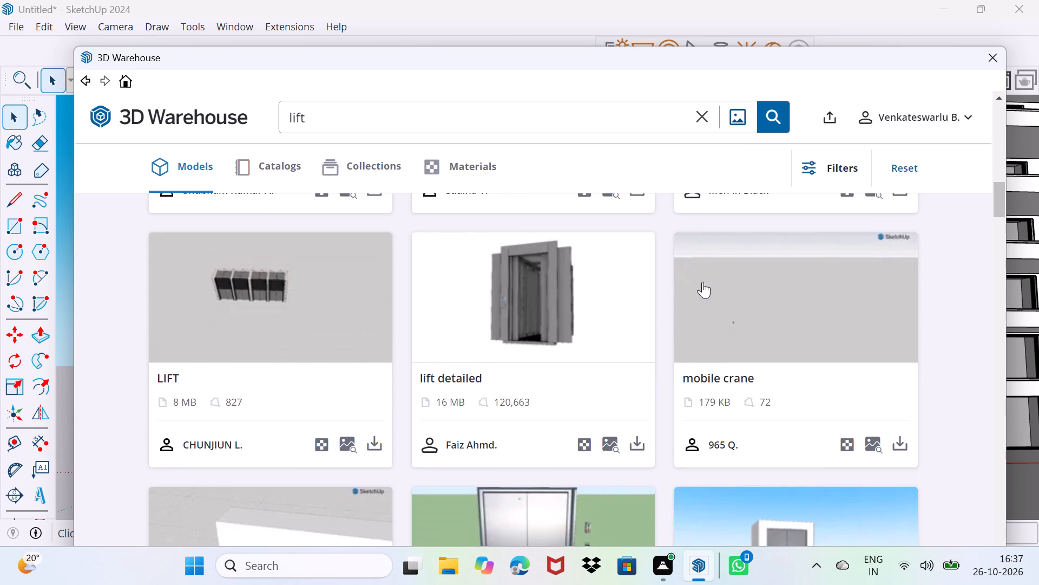
{"action": "scroll", "coordinate": [702, 282], "scroll_direction": "down", "scroll_amount": 2}
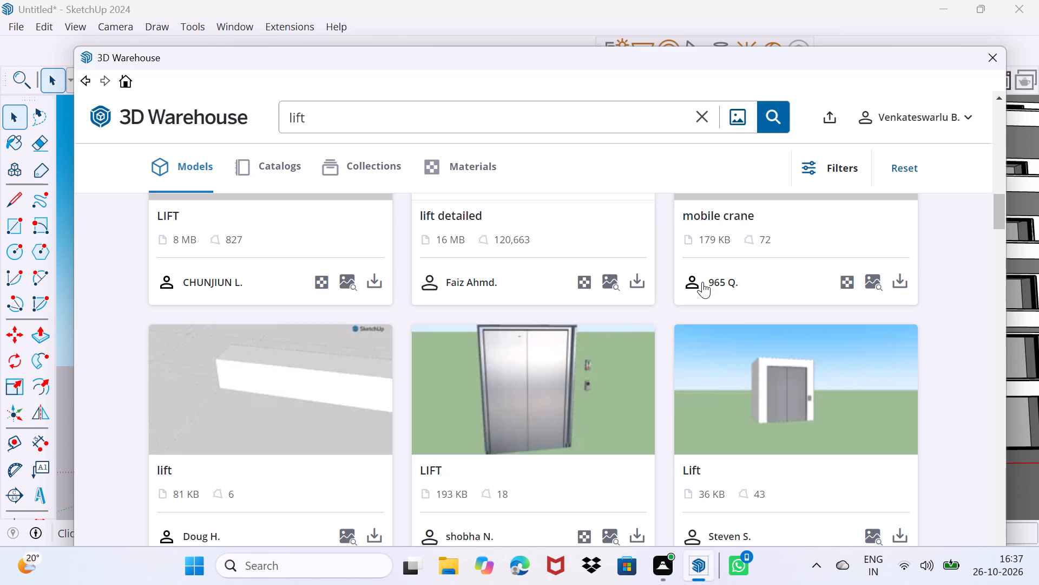
{"action": "scroll", "coordinate": [706, 282], "scroll_direction": "down", "scroll_amount": 5}
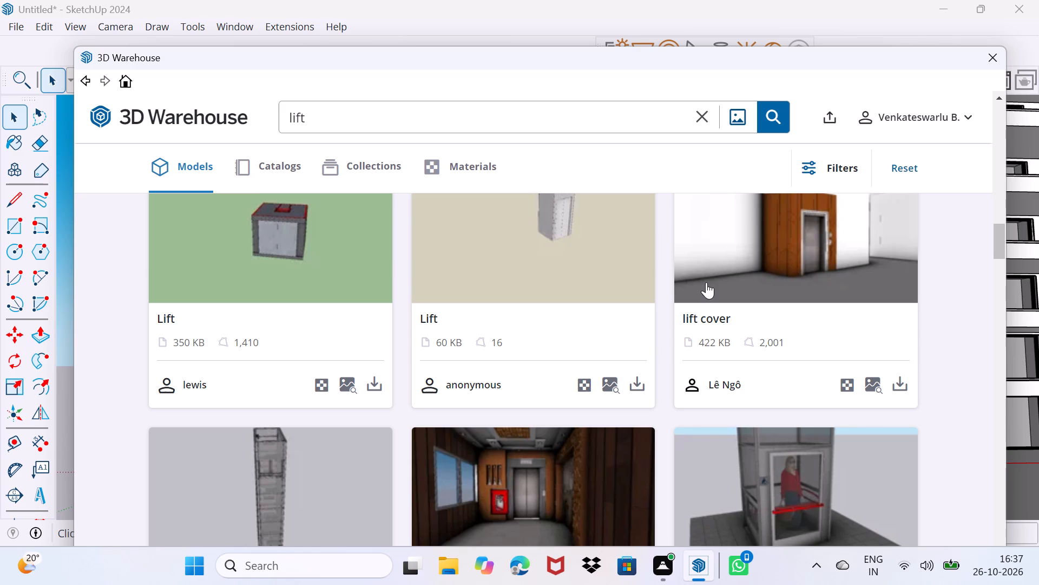
{"action": "scroll", "coordinate": [713, 249], "scroll_direction": "down", "scroll_amount": 6}
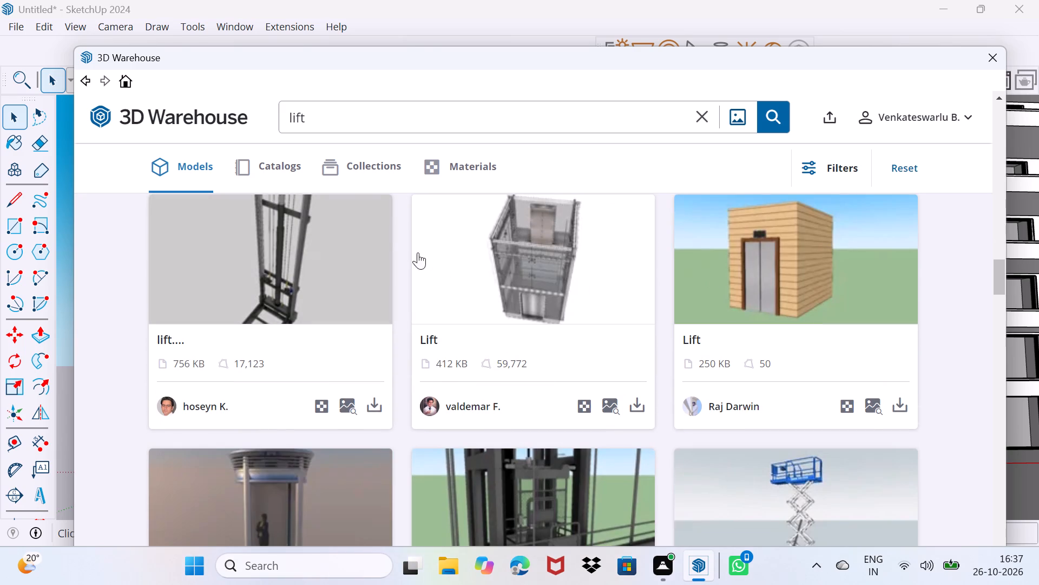
Switch the lift search to collections and look through them for a suitable elevator door.
{"action": "left_click", "coordinate": [377, 166]}
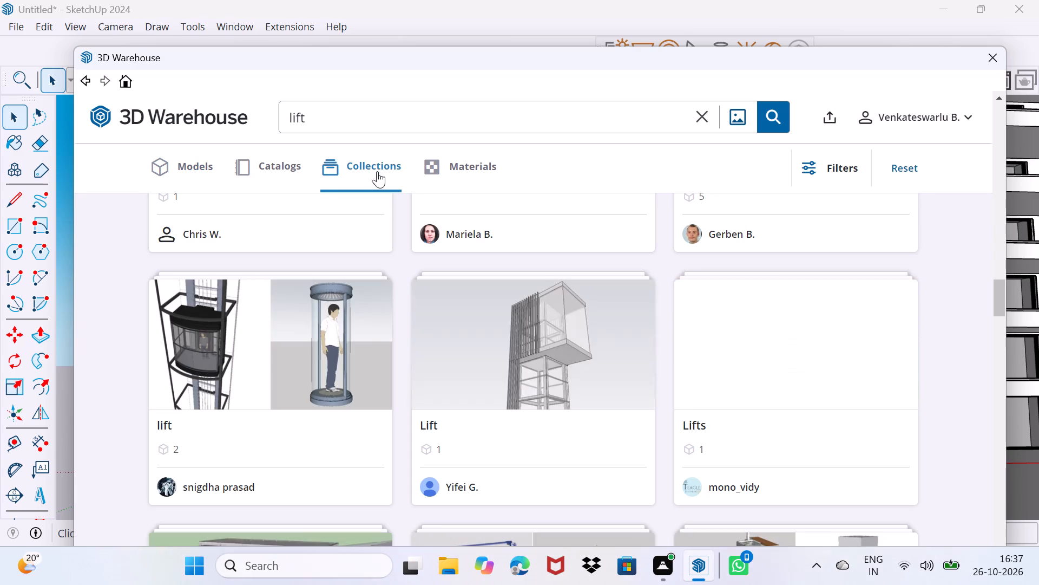
{"action": "scroll", "coordinate": [437, 348], "scroll_direction": "down", "scroll_amount": 6}
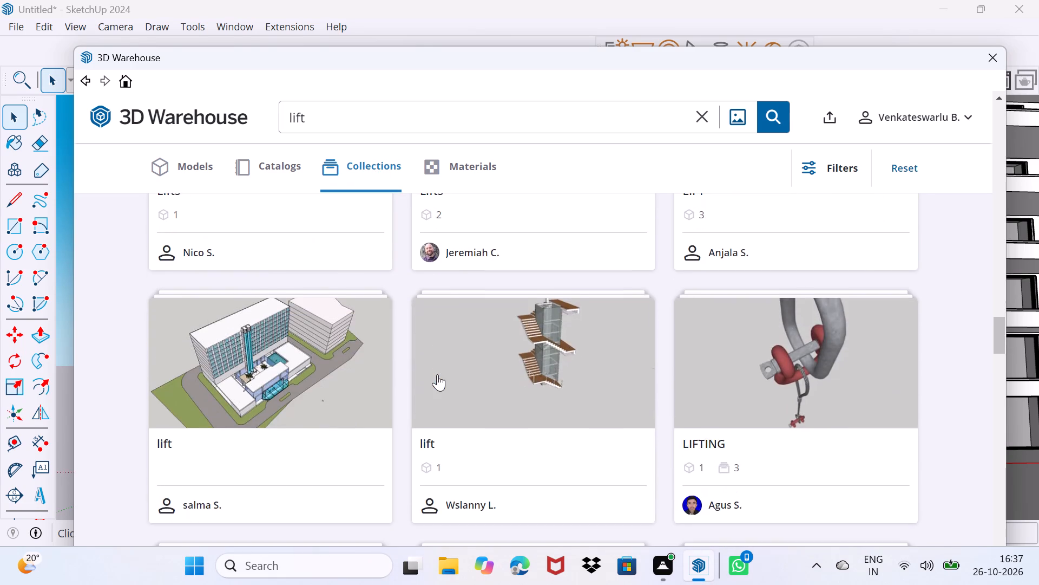
{"action": "scroll", "coordinate": [437, 374], "scroll_direction": "up", "scroll_amount": 14}
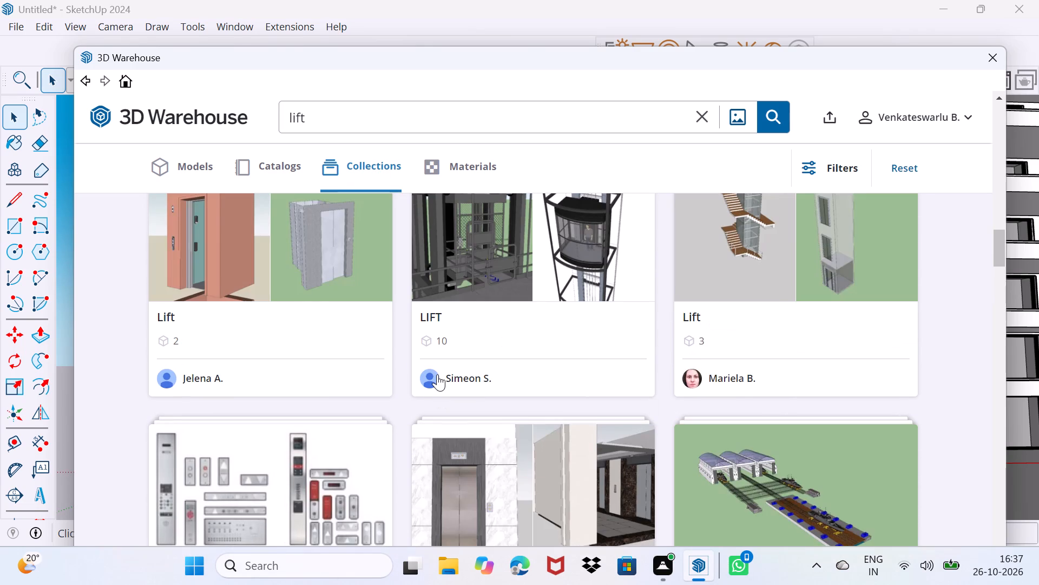
{"action": "scroll", "coordinate": [437, 374], "scroll_direction": "up", "scroll_amount": 12}
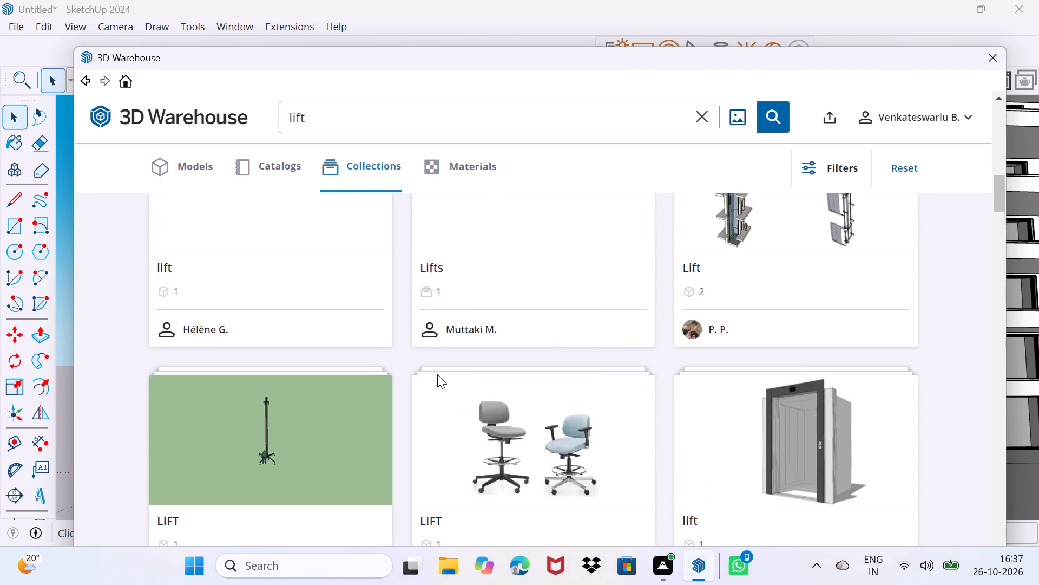
{"action": "scroll", "coordinate": [437, 374], "scroll_direction": "up", "scroll_amount": 5}
{"action": "scroll", "coordinate": [437, 374], "scroll_direction": "down", "scroll_amount": 5}
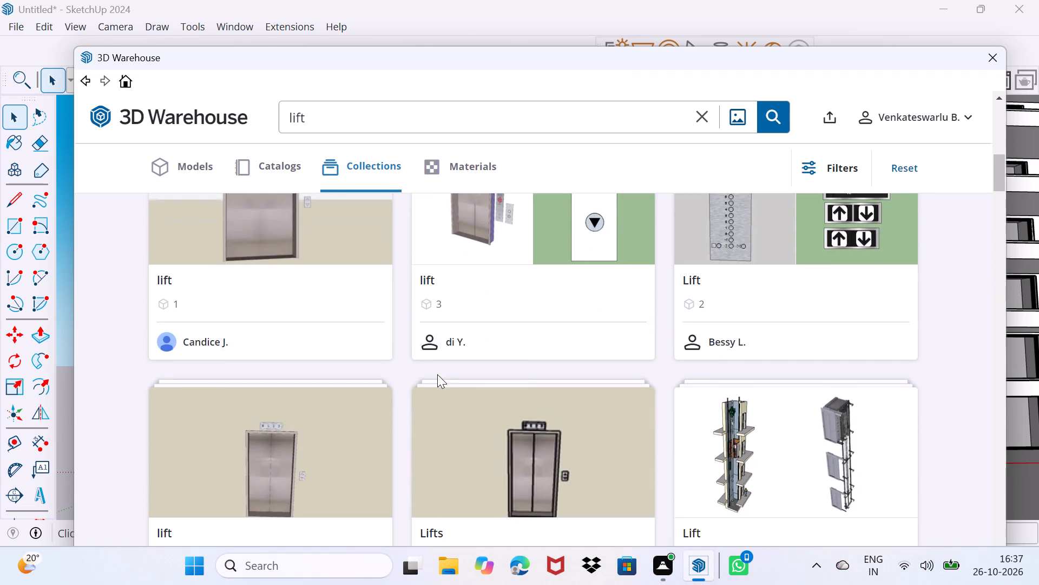
{"action": "scroll", "coordinate": [437, 374], "scroll_direction": "up", "scroll_amount": 1}
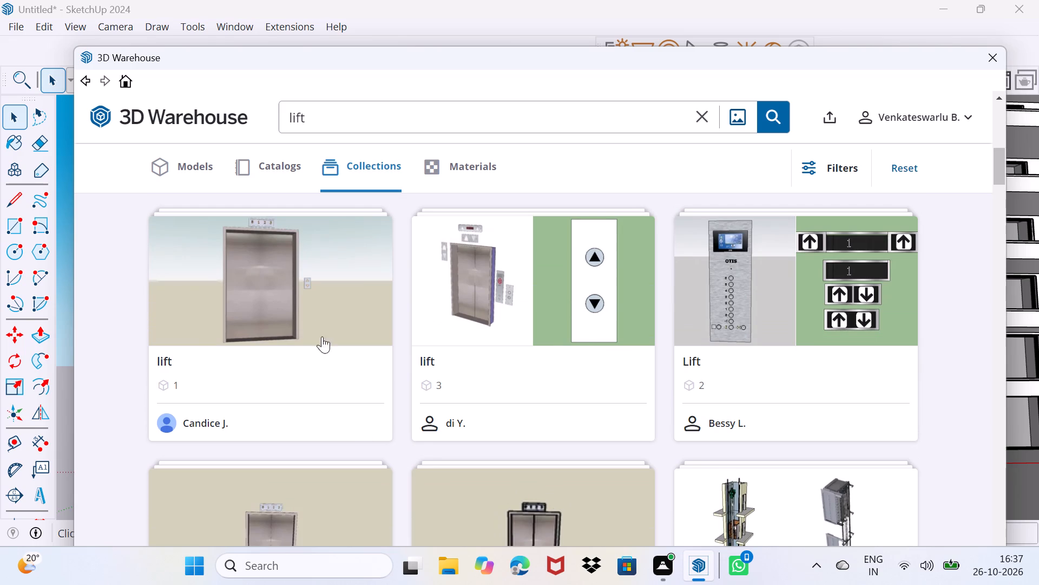
Load the THANG MÁY model from the single-door lift collection and place it in the ground-floor recess beside the large window.
{"action": "left_click", "coordinate": [315, 321]}
{"action": "scroll", "coordinate": [325, 318], "scroll_direction": "down", "scroll_amount": 4}
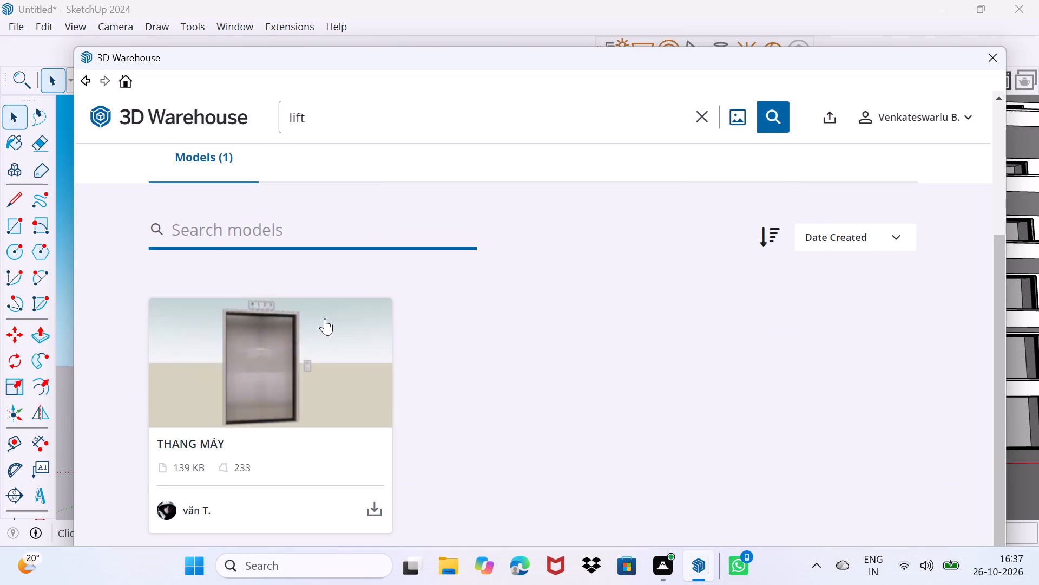
{"action": "scroll", "coordinate": [354, 362], "scroll_direction": "down", "scroll_amount": 2}
{"action": "left_click", "coordinate": [370, 512]}
{"action": "left_click", "coordinate": [477, 329]}
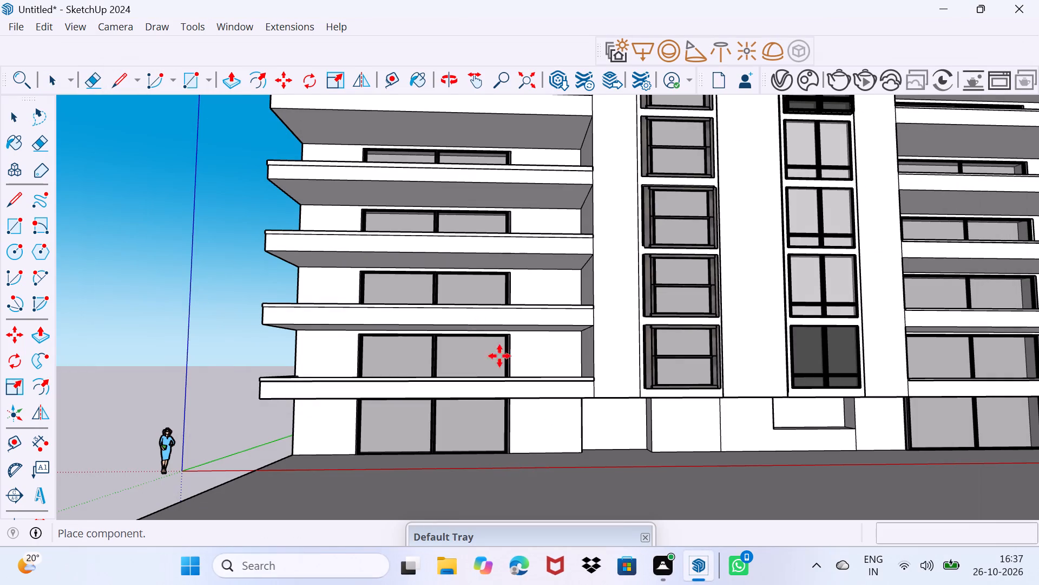
{"action": "scroll", "coordinate": [602, 443], "scroll_direction": "up", "scroll_amount": 10}
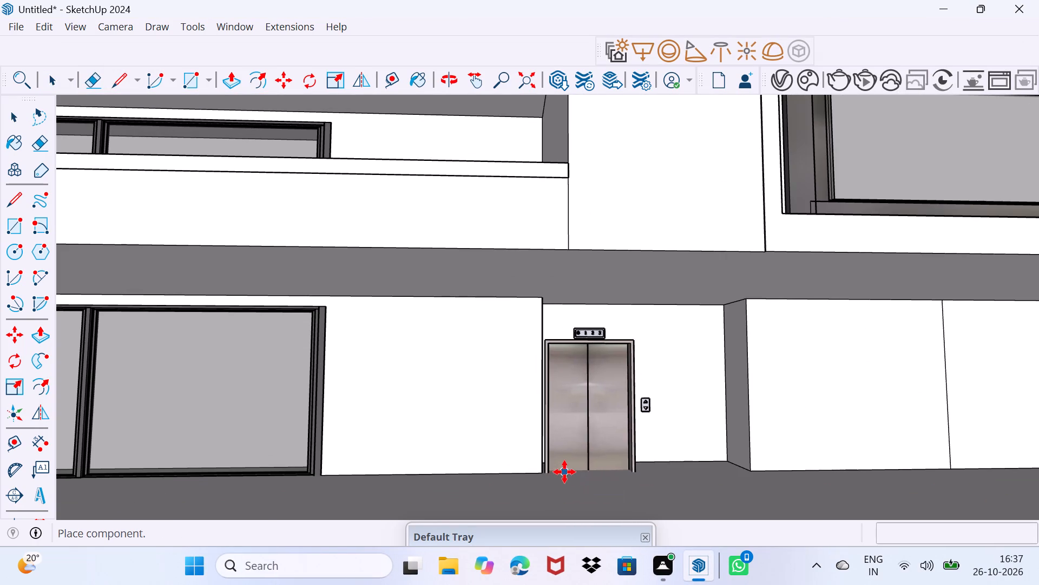
{"action": "left_click", "coordinate": [561, 472]}
Scale the placed elevator along the red axis by about 2.31 to span the width of the recess.
{"action": "middle_click_drag", "start_coordinate": [654, 424], "coordinate": [437, 440]}
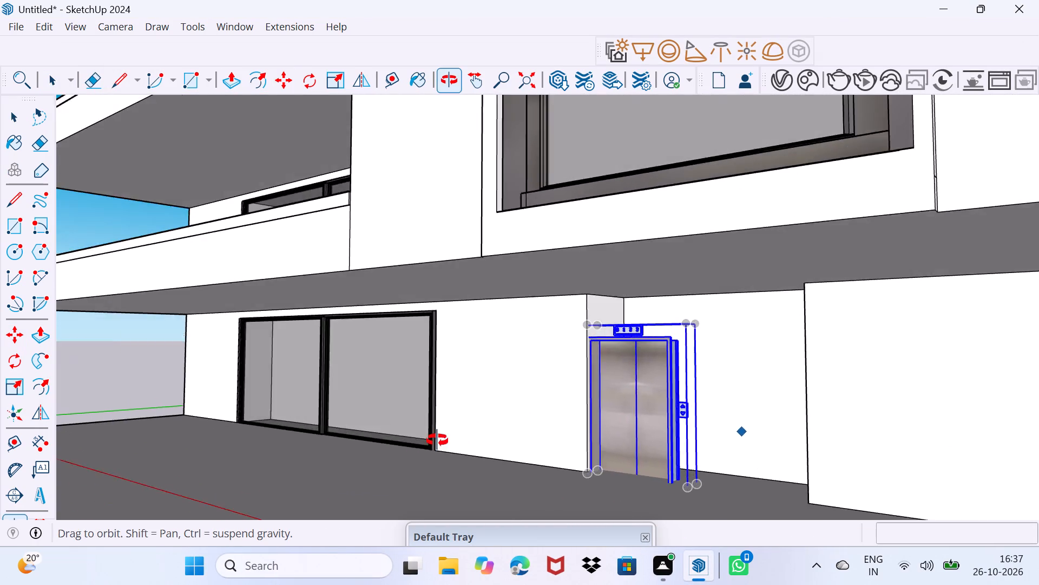
{"action": "middle_click_drag", "start_coordinate": [437, 440], "coordinate": [413, 448]}
{"action": "scroll", "coordinate": [694, 400], "scroll_direction": "up", "scroll_amount": 9}
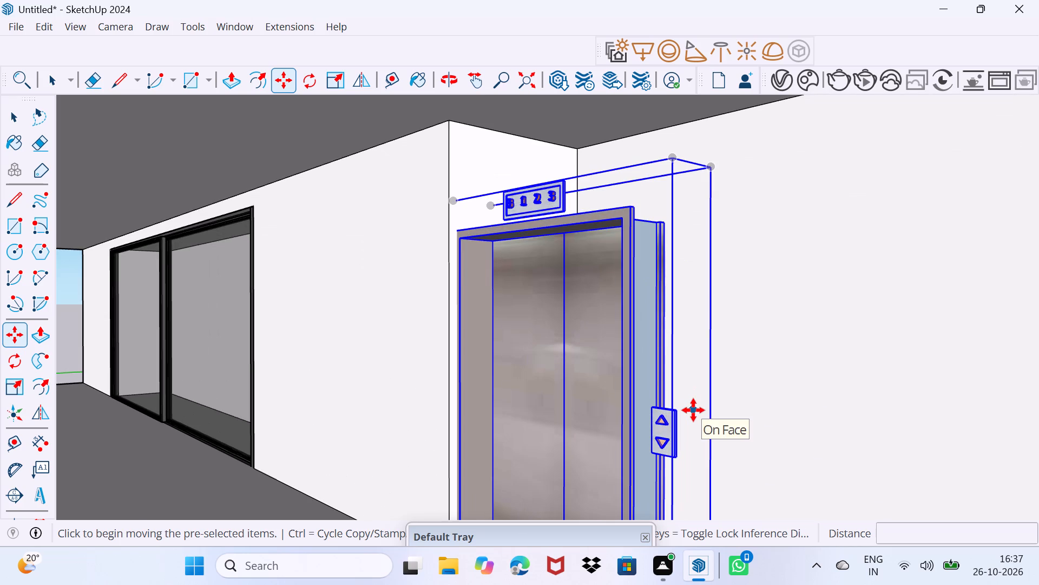
{"action": "key", "text": "s"}
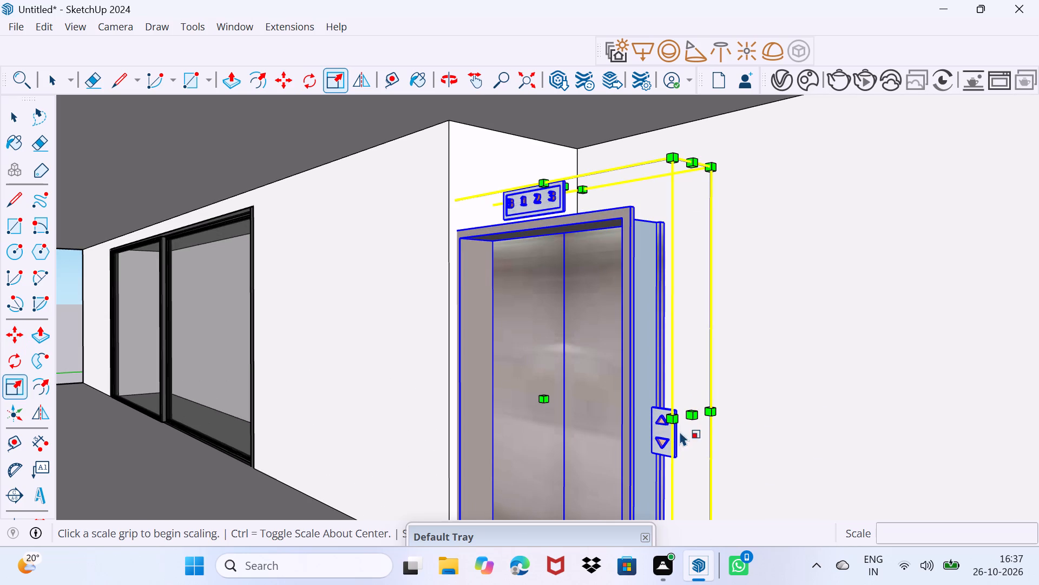
{"action": "left_click", "coordinate": [694, 416]}
{"action": "scroll", "coordinate": [744, 412], "scroll_direction": "down", "scroll_amount": 9}
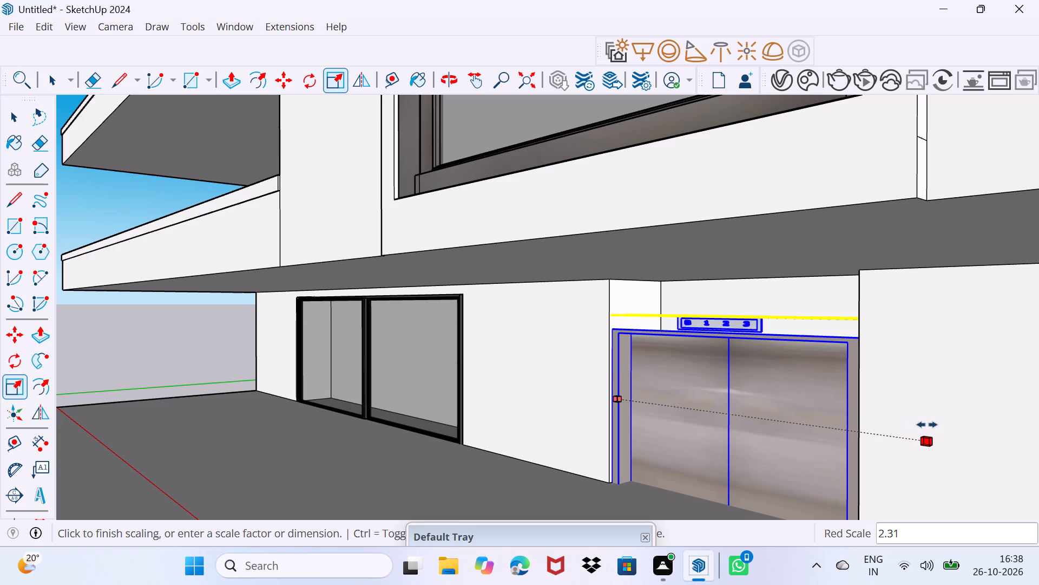
{"action": "left_click", "coordinate": [927, 425]}
Scale the elevator's height along the blue axis by about 1.21, then clear the selection.
{"action": "scroll", "coordinate": [736, 320], "scroll_direction": "up", "scroll_amount": 9}
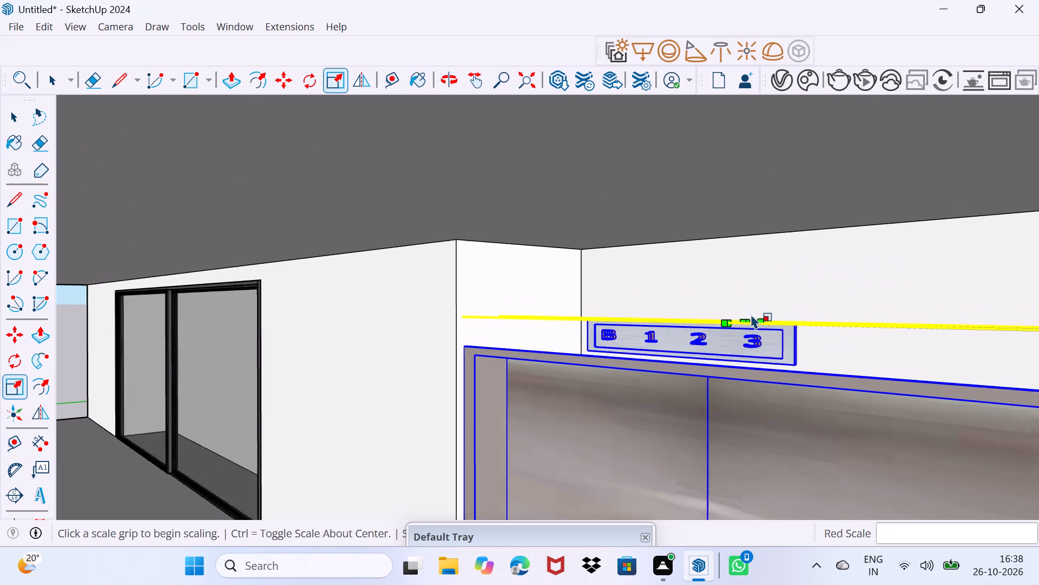
{"action": "scroll", "coordinate": [751, 314], "scroll_direction": "up", "scroll_amount": 1}
{"action": "left_click", "coordinate": [745, 324]}
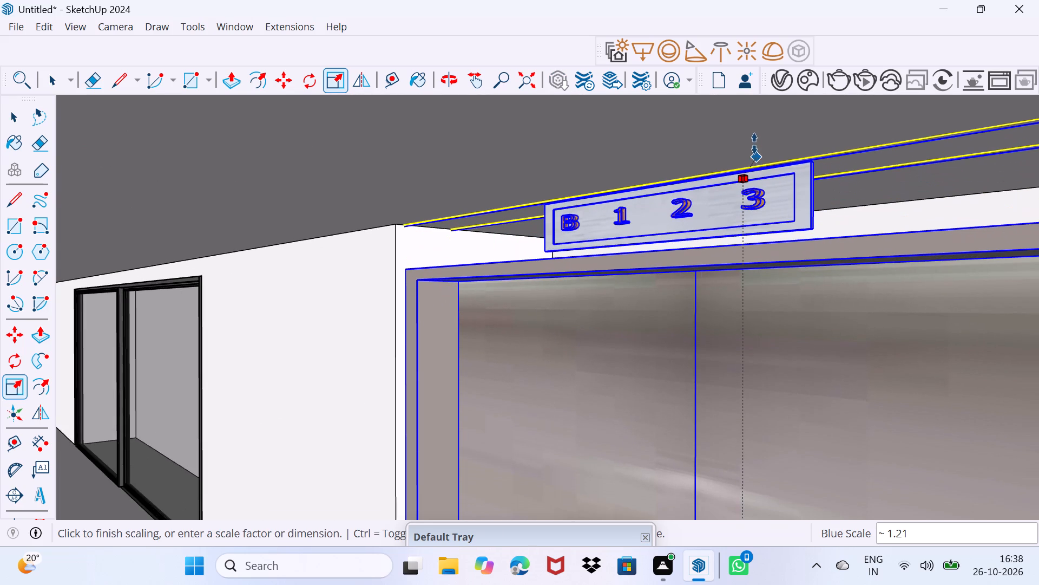
{"action": "left_click_drag", "start_coordinate": [751, 123], "coordinate": [753, 92]}
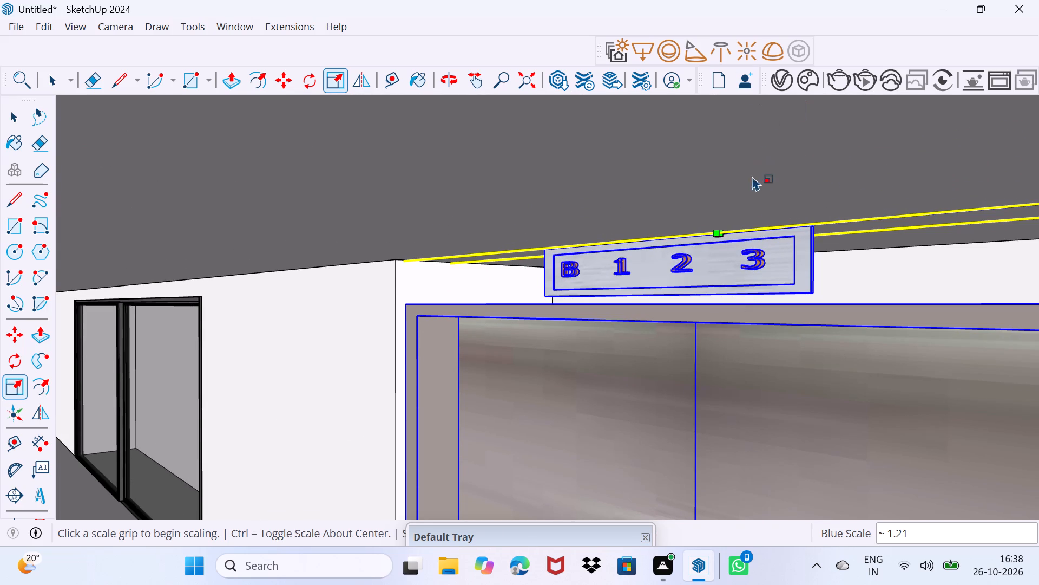
{"action": "scroll", "coordinate": [740, 258], "scroll_direction": "down", "scroll_amount": 4}
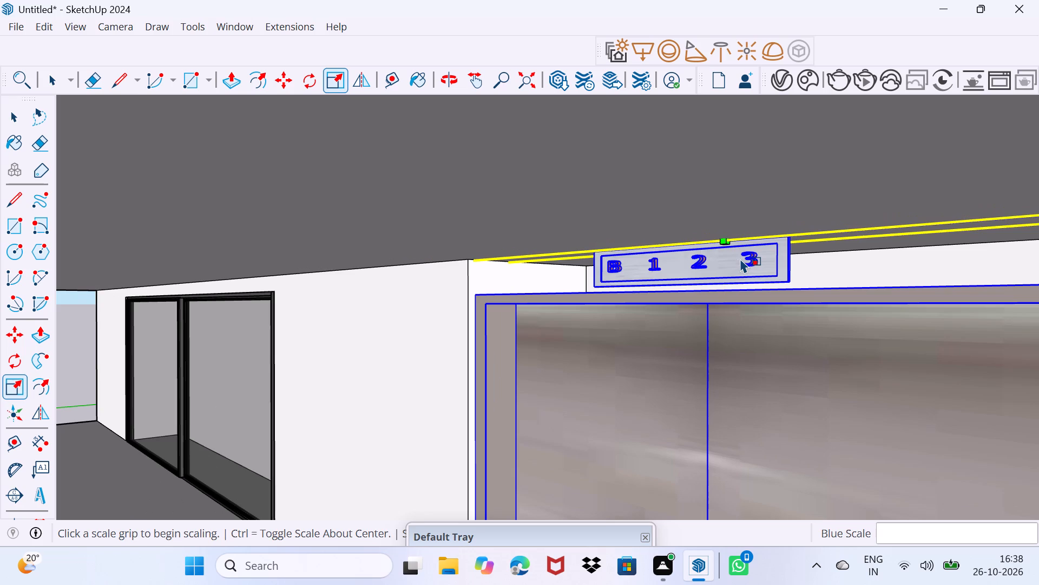
{"action": "key", "text": "space"}
{"action": "left_click_drag", "start_coordinate": [701, 352], "coordinate": [757, 288]}
{"action": "scroll", "coordinate": [676, 298], "scroll_direction": "down", "scroll_amount": 14}
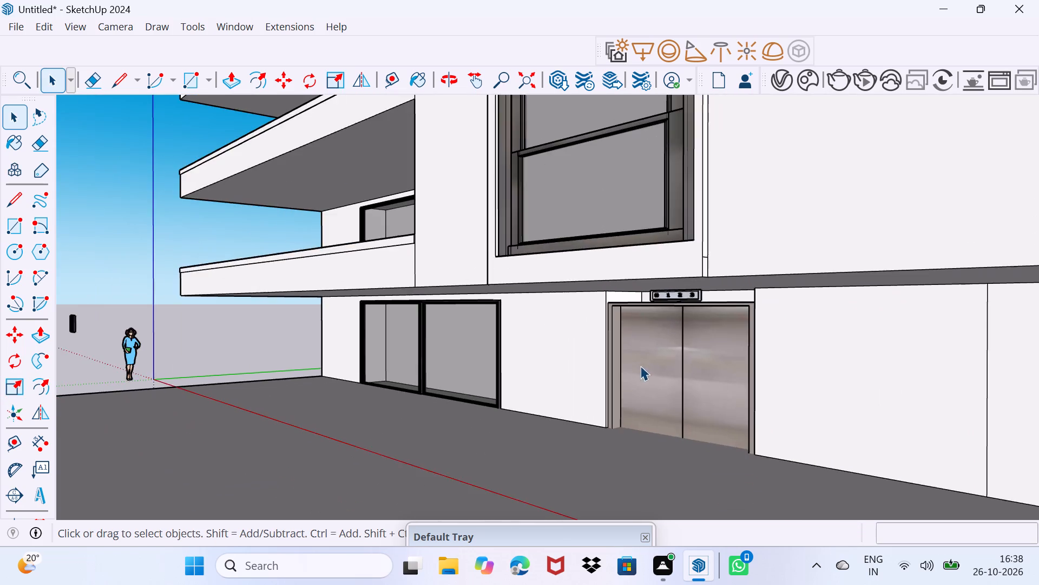
Open the elevator component in the ground-floor recess for editing.
{"action": "middle_click_drag", "start_coordinate": [642, 367], "coordinate": [836, 341]}
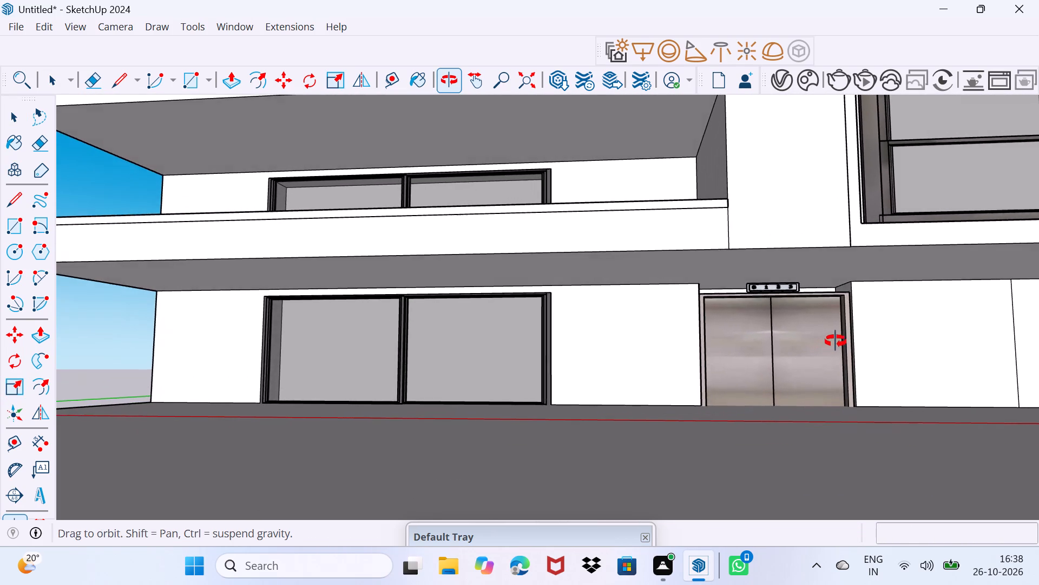
{"action": "middle_click_drag", "start_coordinate": [836, 341], "coordinate": [714, 343]}
{"action": "scroll", "coordinate": [616, 295], "scroll_direction": "up", "scroll_amount": 6}
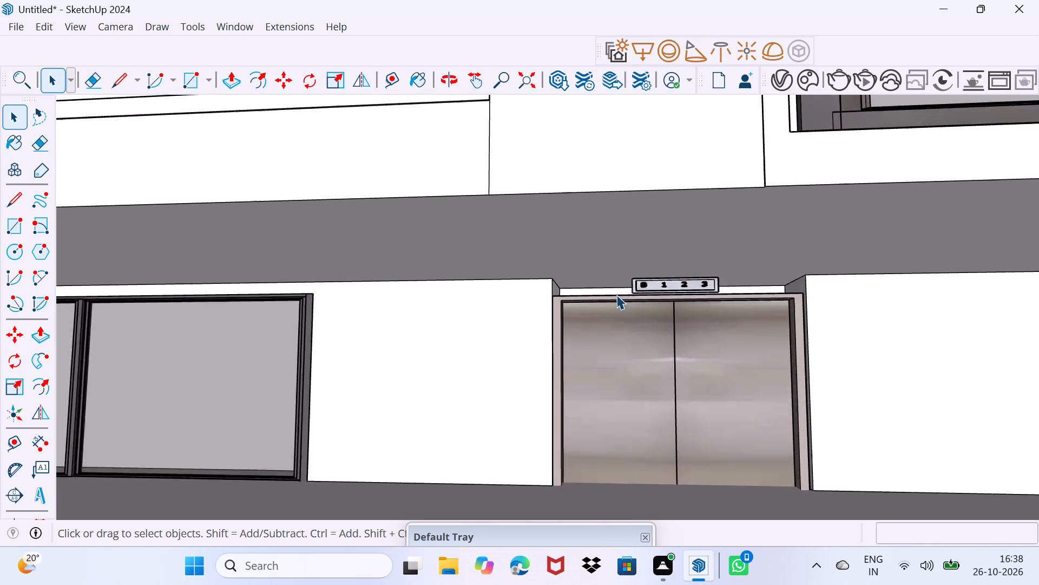
{"action": "scroll", "coordinate": [616, 295], "scroll_direction": "up", "scroll_amount": 3}
{"action": "triple_click", "coordinate": [689, 284]}
{"action": "double_click", "coordinate": [689, 284]}
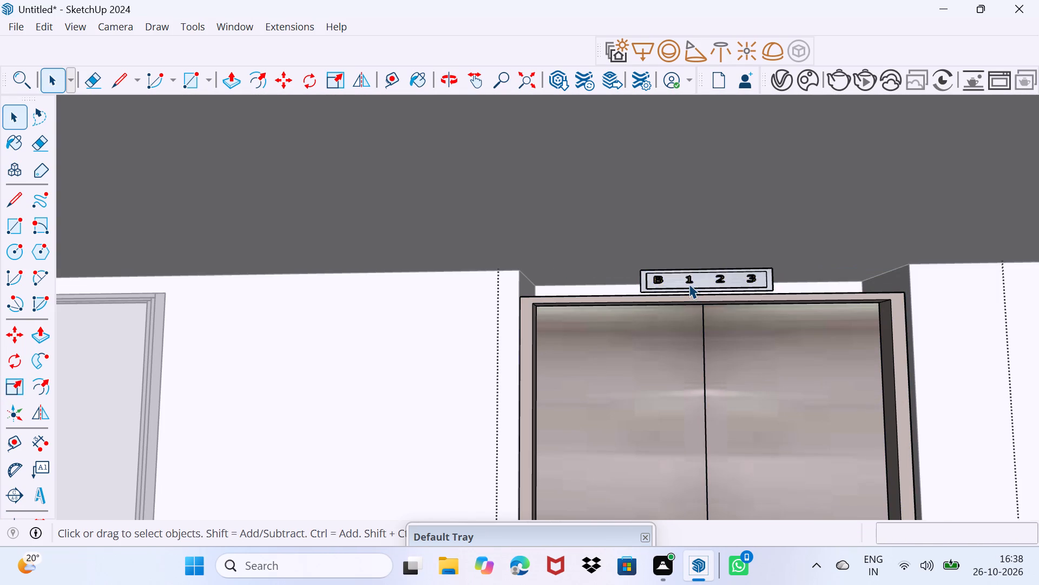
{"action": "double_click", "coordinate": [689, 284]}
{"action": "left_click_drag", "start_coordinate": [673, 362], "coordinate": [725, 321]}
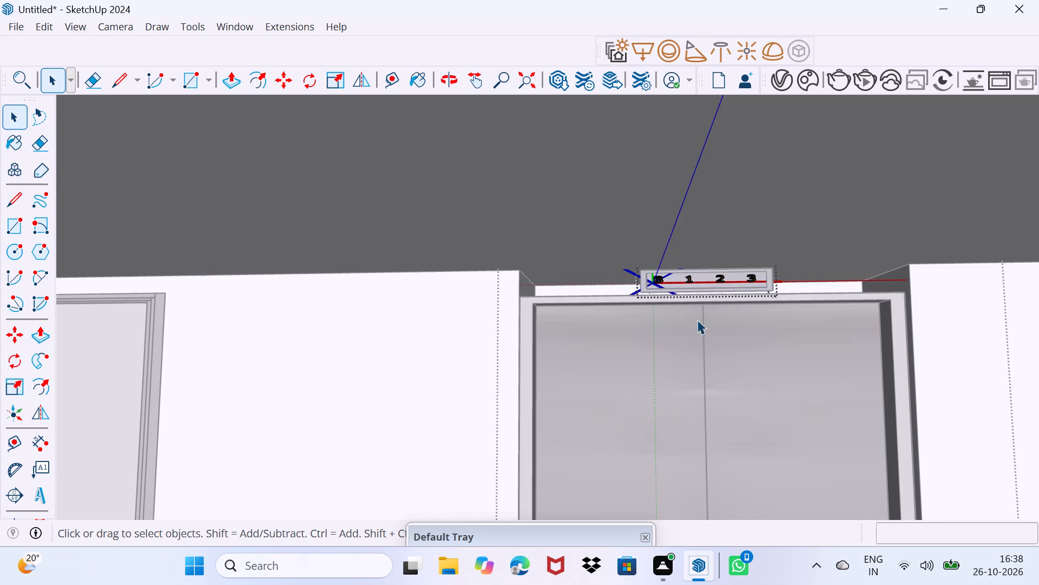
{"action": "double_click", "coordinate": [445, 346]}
Stretch the elevator's door and frame group upward with Scale until its top edge meets the underside of the slab above.
{"action": "left_click", "coordinate": [678, 305]}
{"action": "scroll", "coordinate": [678, 304], "scroll_direction": "up", "scroll_amount": 3}
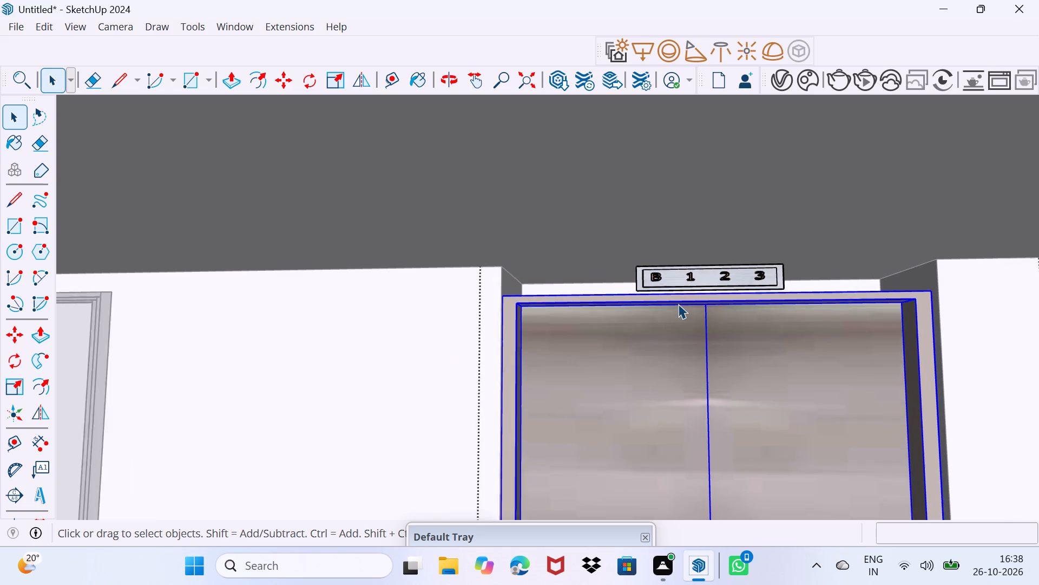
{"action": "key", "text": "s"}
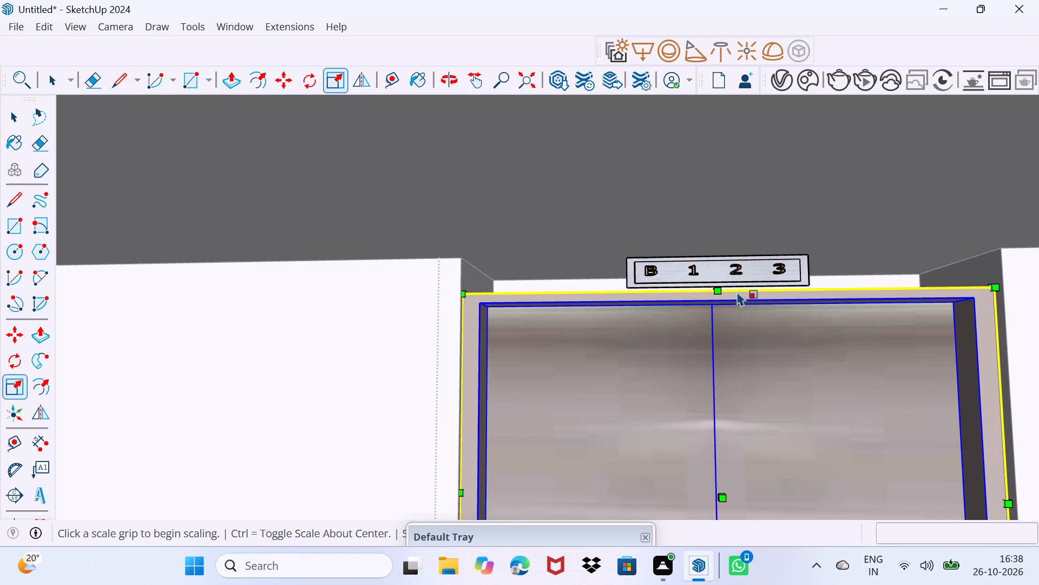
{"action": "scroll", "coordinate": [737, 291], "scroll_direction": "up", "scroll_amount": 1}
{"action": "middle_click_drag", "start_coordinate": [737, 291], "coordinate": [469, 303]}
{"action": "scroll", "coordinate": [628, 278], "scroll_direction": "up", "scroll_amount": 3}
{"action": "middle_click_drag", "start_coordinate": [670, 268], "coordinate": [633, 273]}
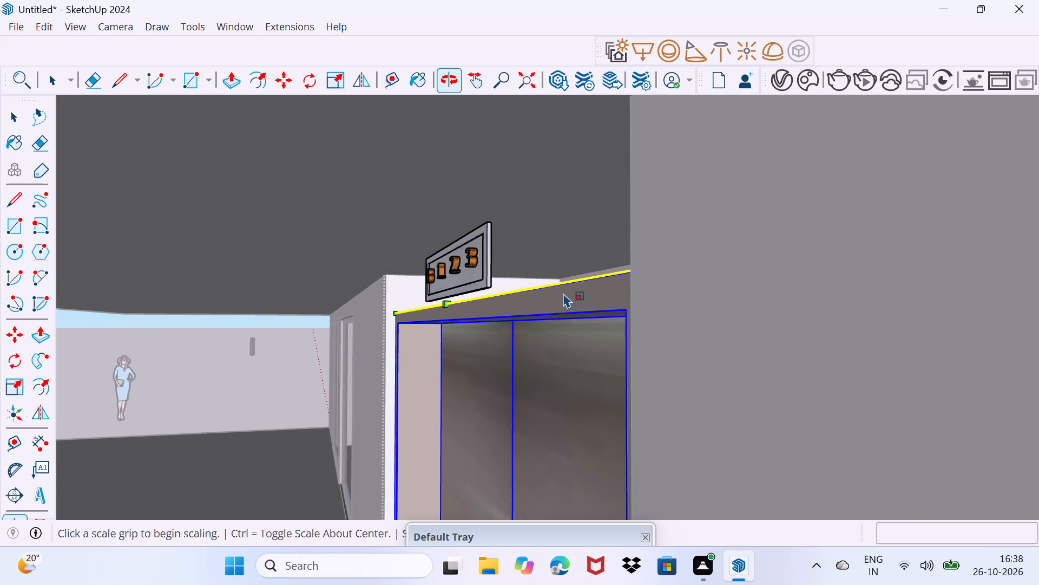
{"action": "scroll", "coordinate": [563, 293], "scroll_direction": "up", "scroll_amount": 3}
{"action": "middle_click_drag", "start_coordinate": [540, 289], "coordinate": [535, 323]}
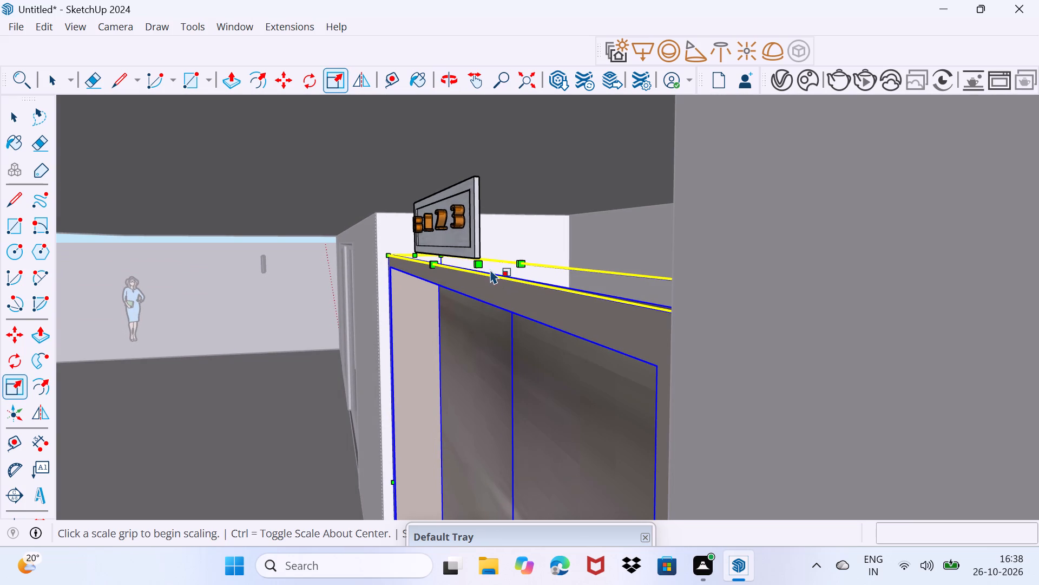
{"action": "left_click_drag", "start_coordinate": [479, 265], "coordinate": [488, 203]}
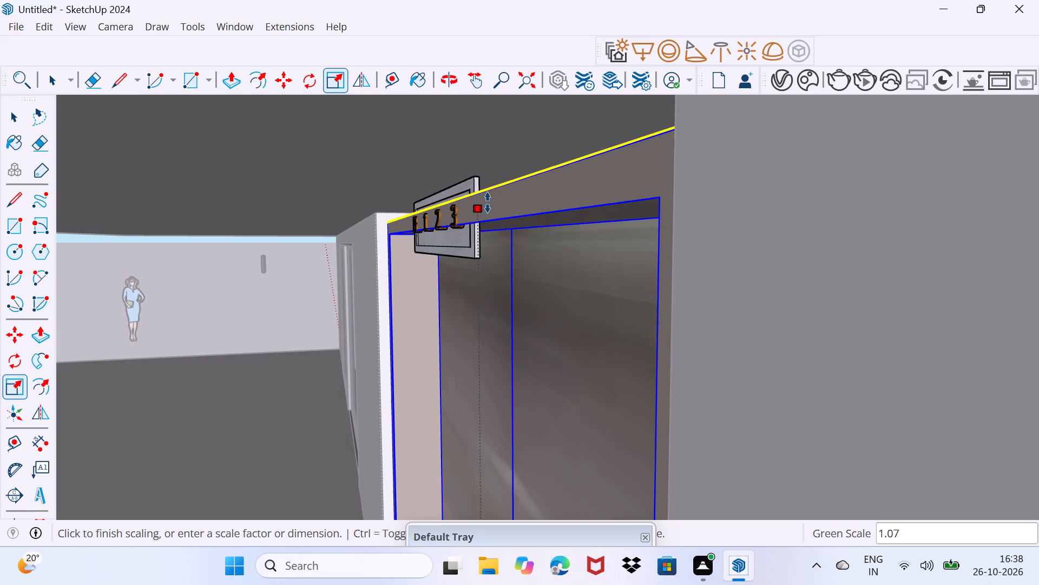
{"action": "left_click_drag", "start_coordinate": [488, 203], "coordinate": [489, 190]}
{"action": "key", "text": "space"}
{"action": "left_click_drag", "start_coordinate": [478, 265], "coordinate": [535, 214]}
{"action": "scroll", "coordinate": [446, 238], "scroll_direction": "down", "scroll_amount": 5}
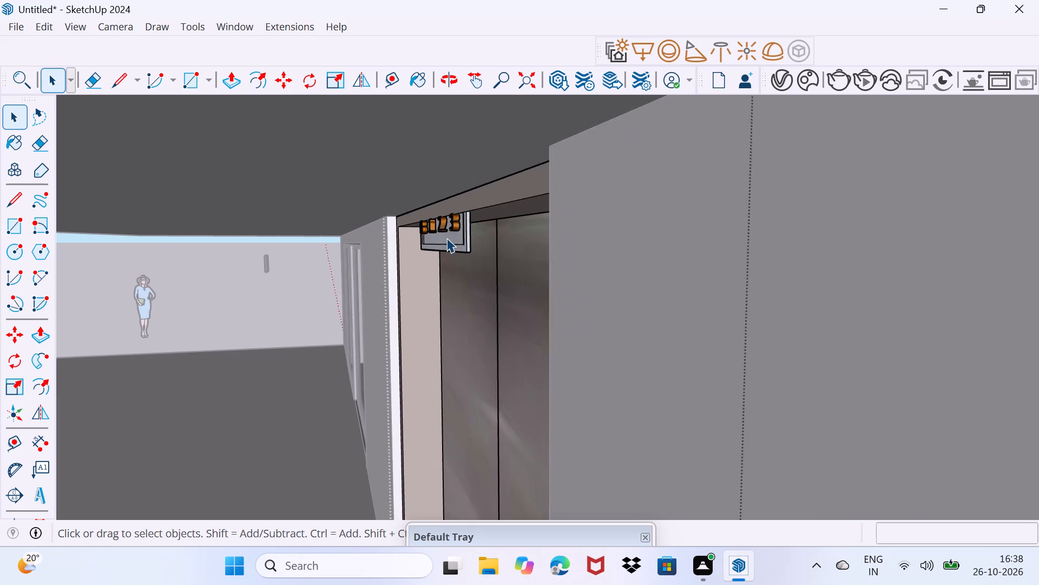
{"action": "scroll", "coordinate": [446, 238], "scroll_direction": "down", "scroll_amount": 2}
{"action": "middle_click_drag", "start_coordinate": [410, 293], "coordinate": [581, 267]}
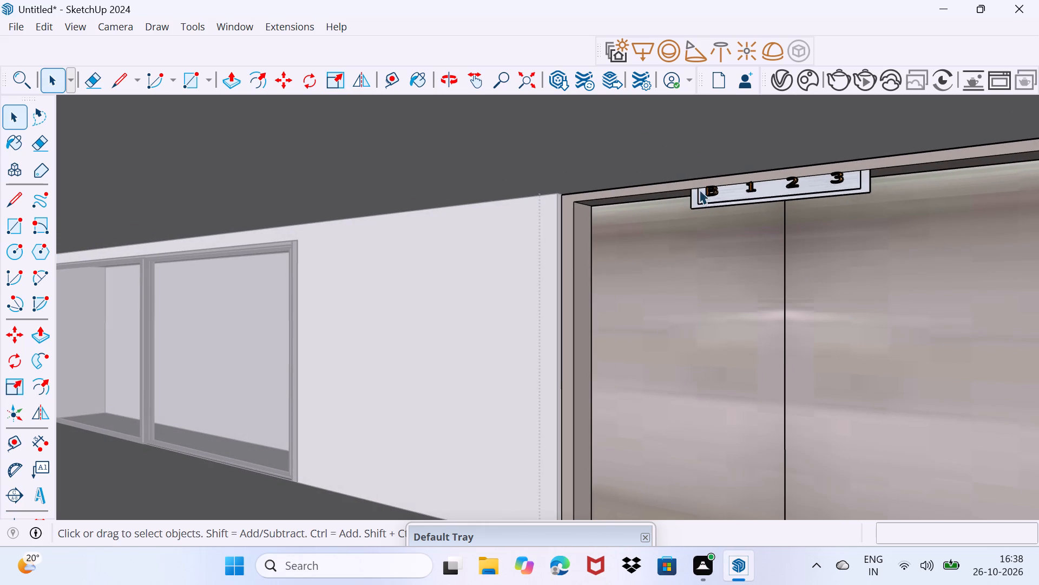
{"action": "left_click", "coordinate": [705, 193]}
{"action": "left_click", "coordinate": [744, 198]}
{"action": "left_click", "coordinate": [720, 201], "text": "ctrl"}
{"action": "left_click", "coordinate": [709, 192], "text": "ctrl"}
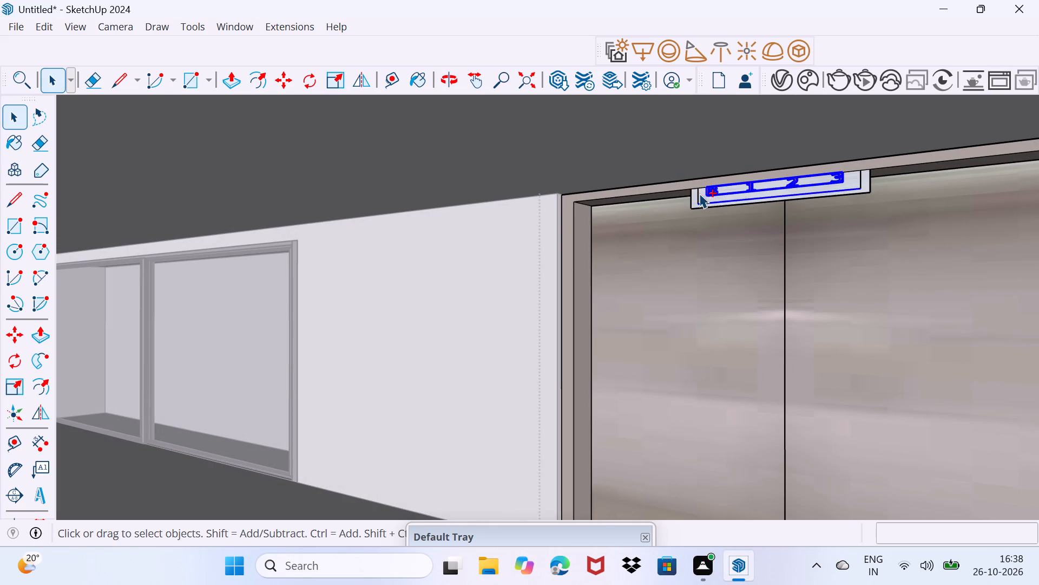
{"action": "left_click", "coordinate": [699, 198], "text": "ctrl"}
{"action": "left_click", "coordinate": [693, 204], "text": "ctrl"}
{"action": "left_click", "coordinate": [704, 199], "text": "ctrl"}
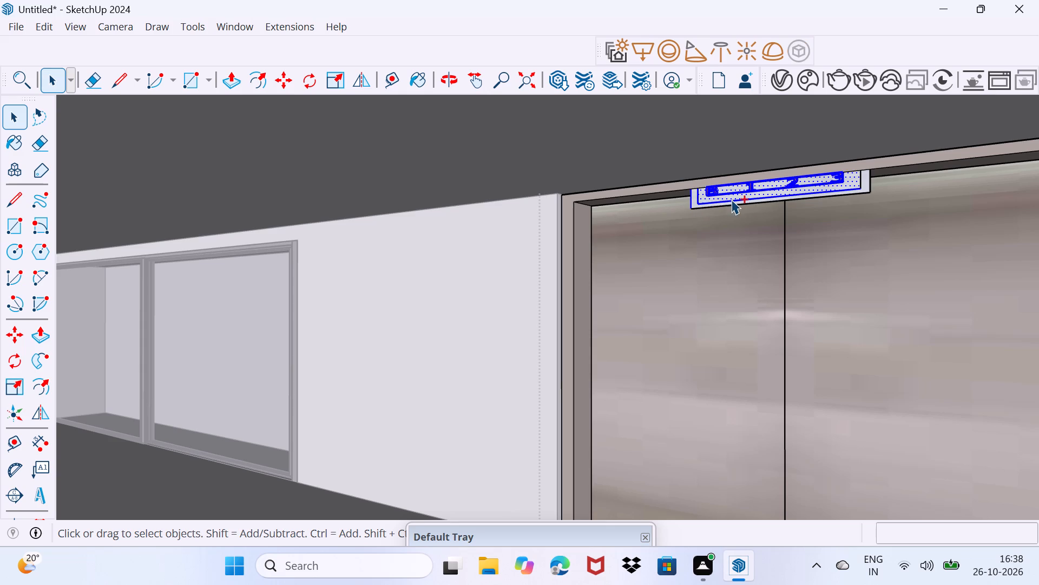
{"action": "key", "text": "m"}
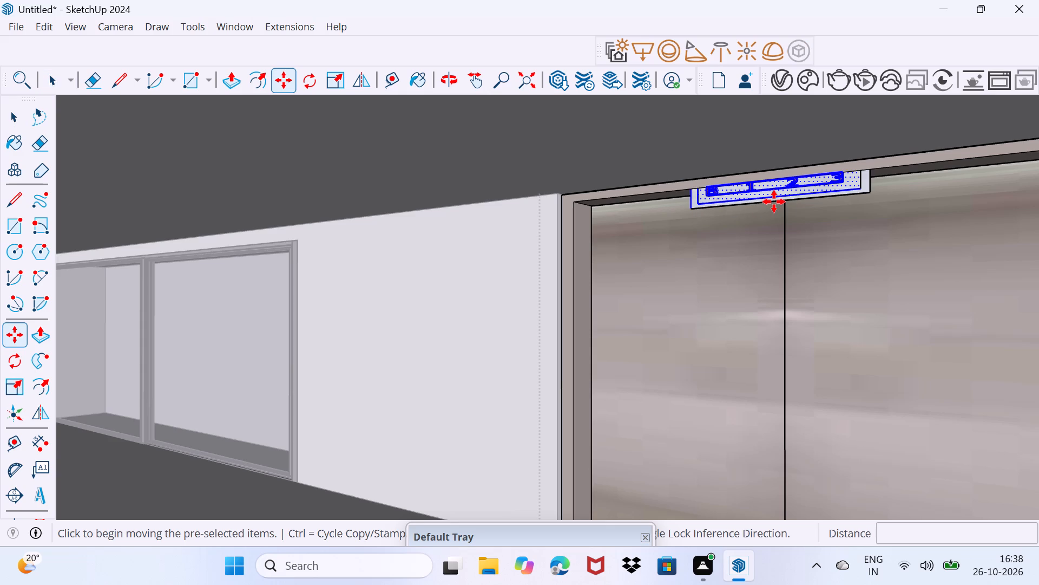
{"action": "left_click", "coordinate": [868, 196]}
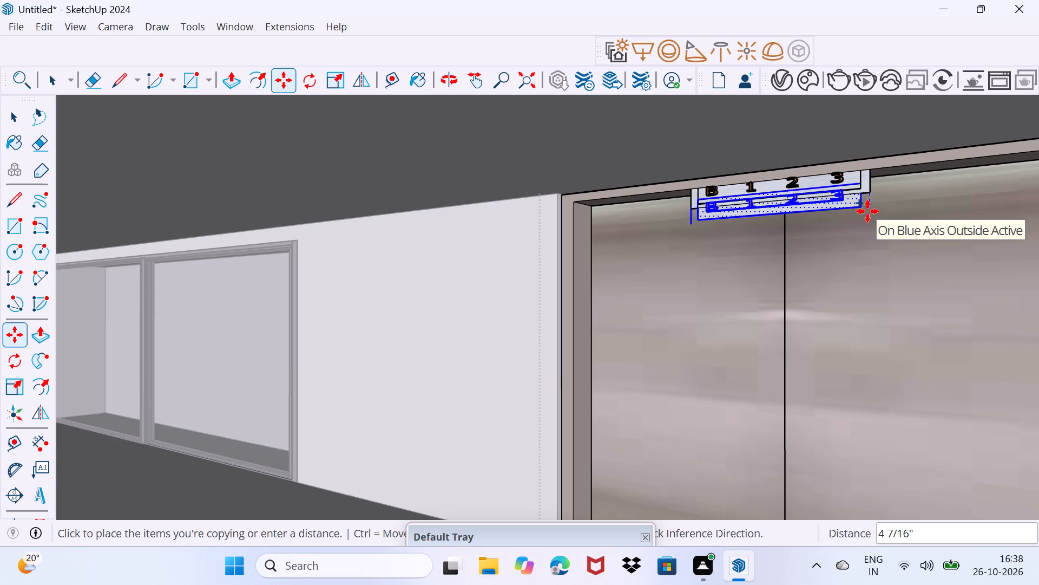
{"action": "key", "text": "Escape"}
Exit the elevator component's editing mode and return to the whole building model with nothing selected.
{"action": "scroll", "coordinate": [774, 282], "scroll_direction": "down", "scroll_amount": 15}
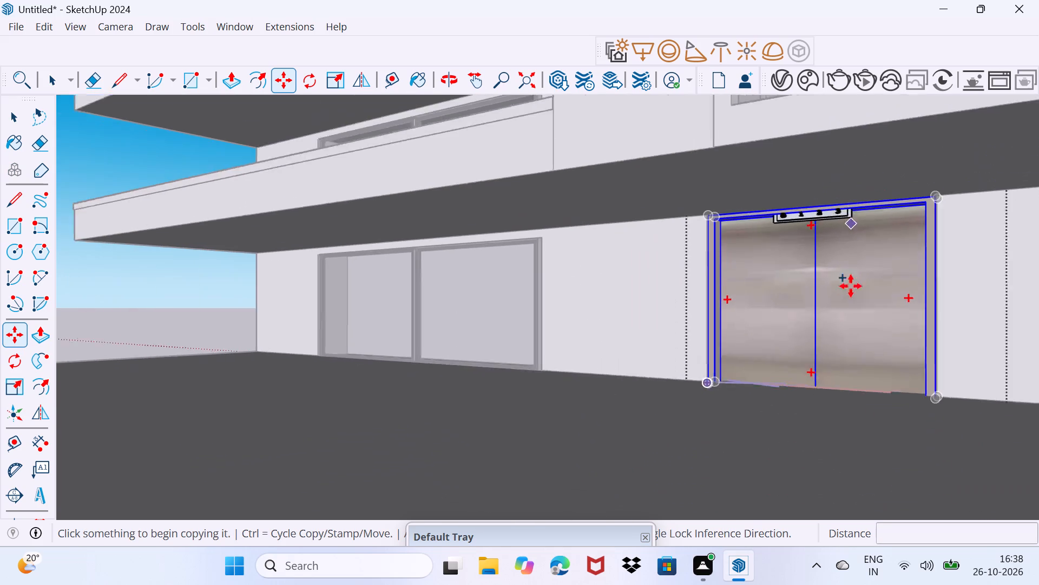
{"action": "scroll", "coordinate": [851, 286], "scroll_direction": "down", "scroll_amount": 1}
{"action": "key", "text": "space"}
{"action": "left_click_drag", "start_coordinate": [715, 397], "coordinate": [794, 341]}
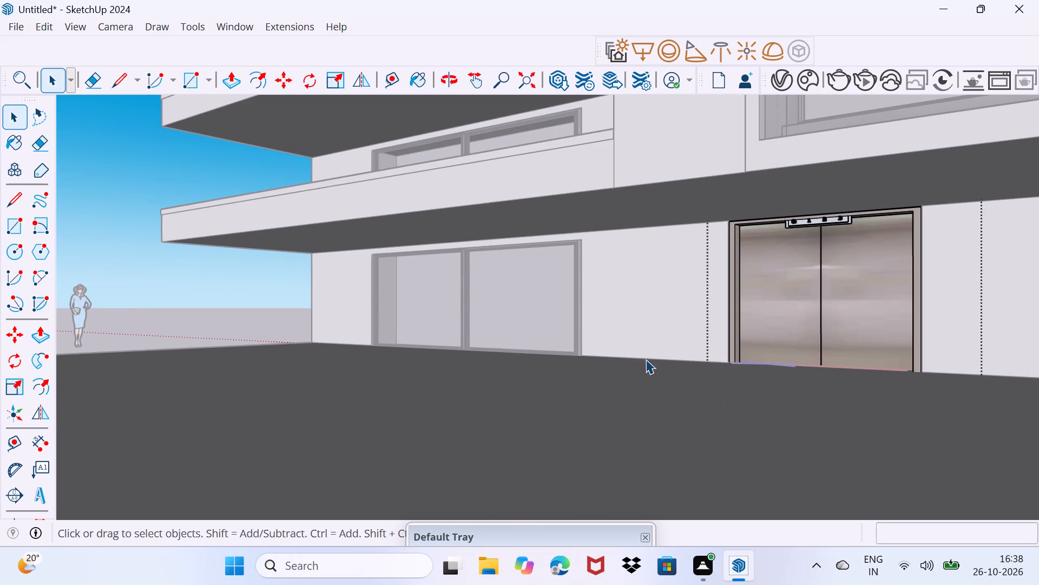
{"action": "middle_click_drag", "start_coordinate": [646, 359], "coordinate": [699, 419]}
{"action": "triple_click", "coordinate": [104, 334]}
{"action": "double_click", "coordinate": [104, 334]}
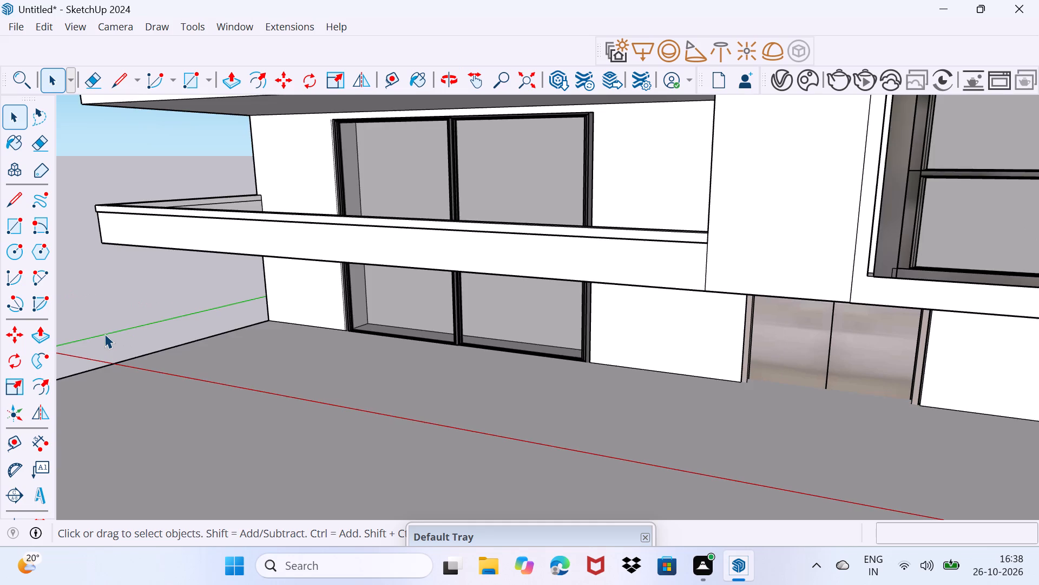
Search 3D Warehouse for "railing".
{"action": "scroll", "coordinate": [139, 321], "scroll_direction": "down", "scroll_amount": 3}
{"action": "middle_click_drag", "start_coordinate": [502, 410], "coordinate": [594, 345]}
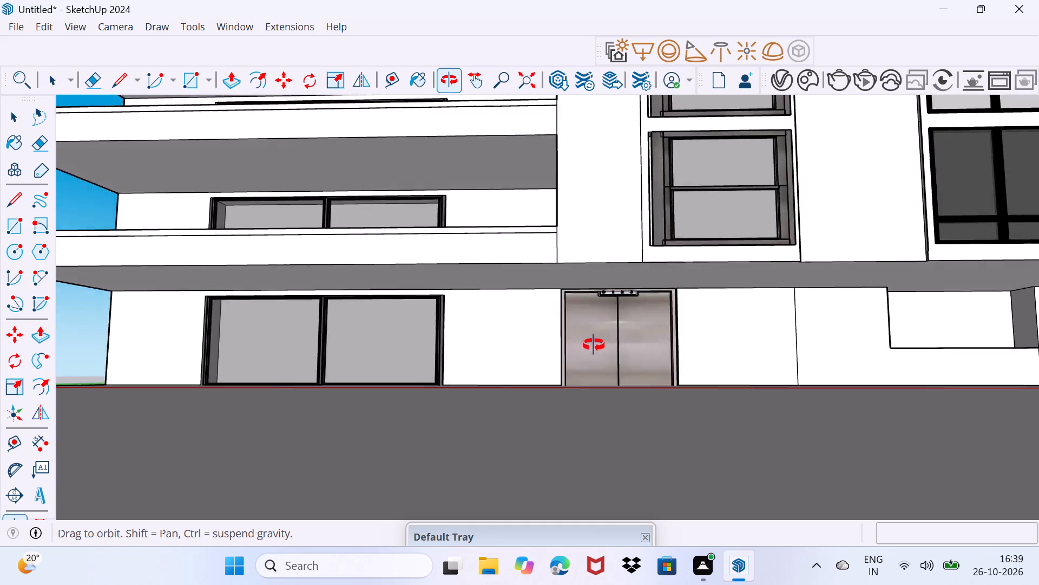
{"action": "middle_click_drag", "start_coordinate": [594, 345], "coordinate": [694, 363]}
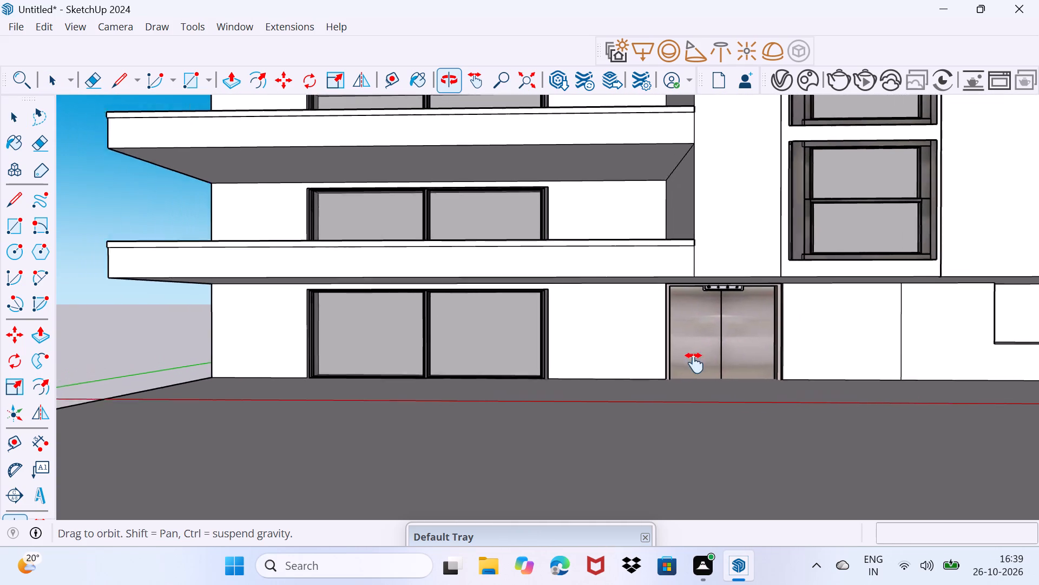
{"action": "middle_click_drag", "start_coordinate": [694, 363], "coordinate": [561, 444]}
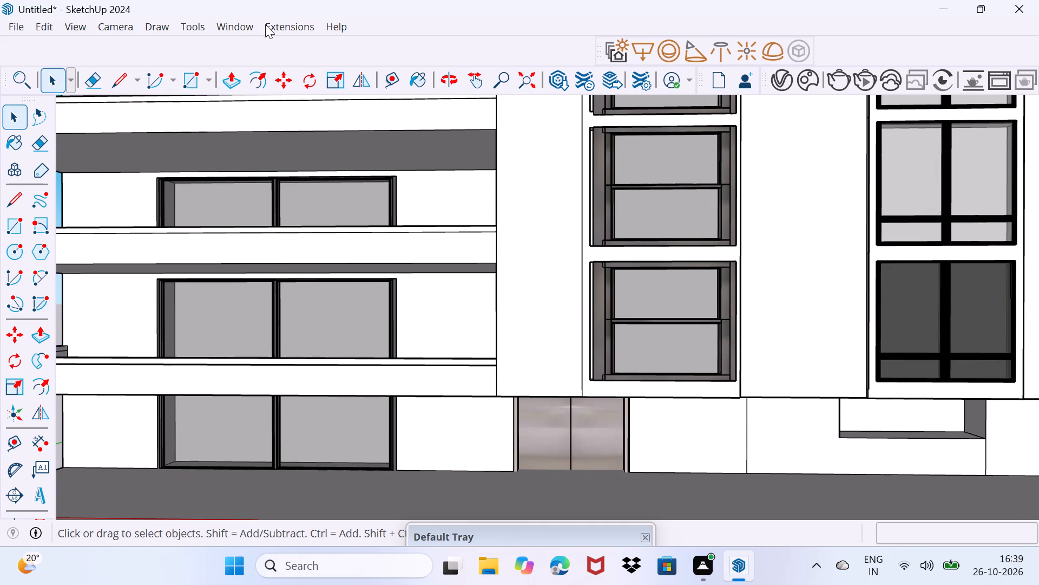
{"action": "left_click", "coordinate": [250, 26]}
{"action": "left_click", "coordinate": [305, 152]}
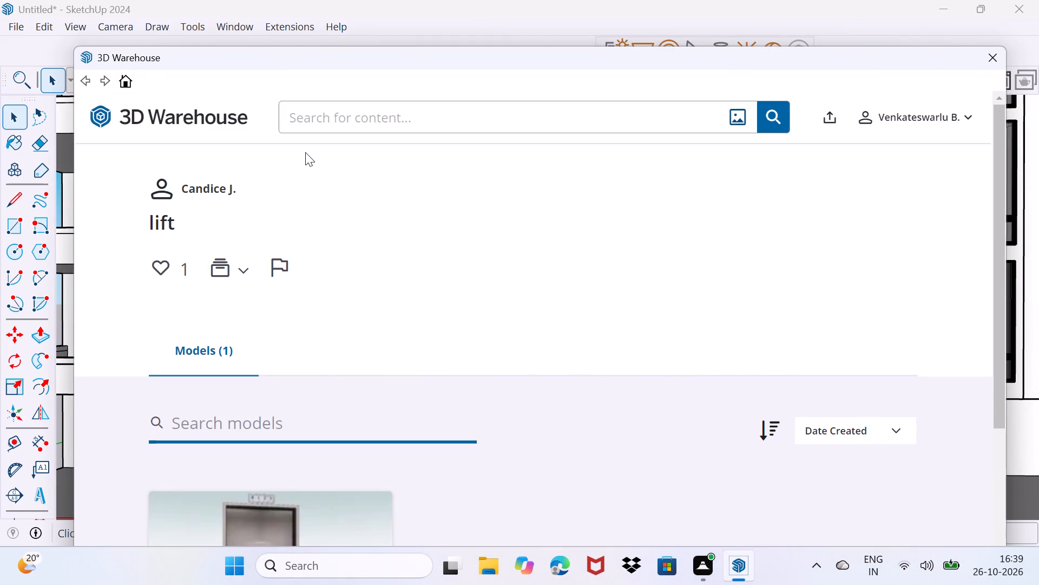
{"action": "left_click", "coordinate": [336, 115]}
{"action": "type", "text": "ra"}
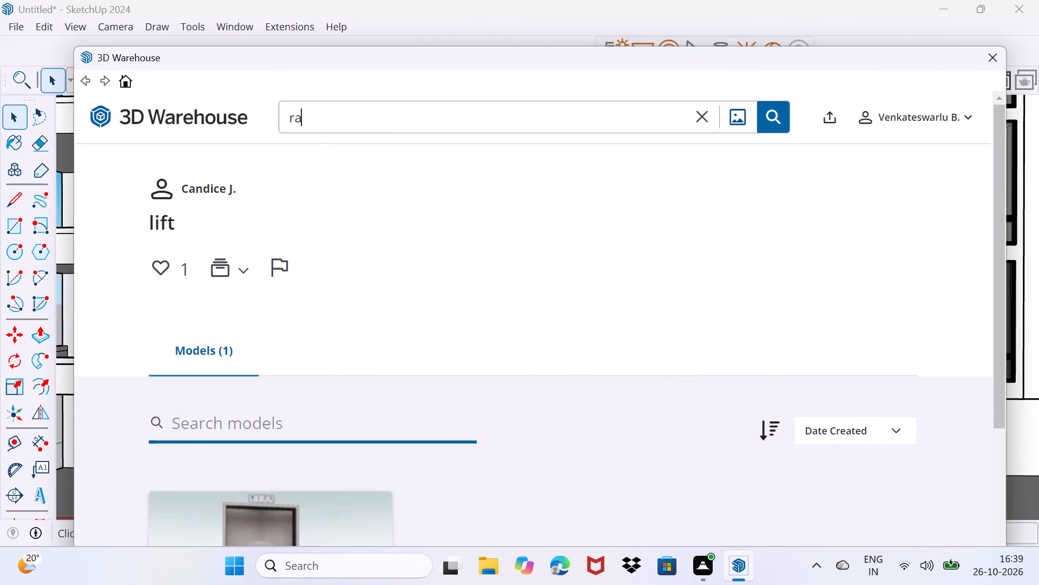
{"action": "type", "text": "iling"}
{"action": "key", "text": "Return"}
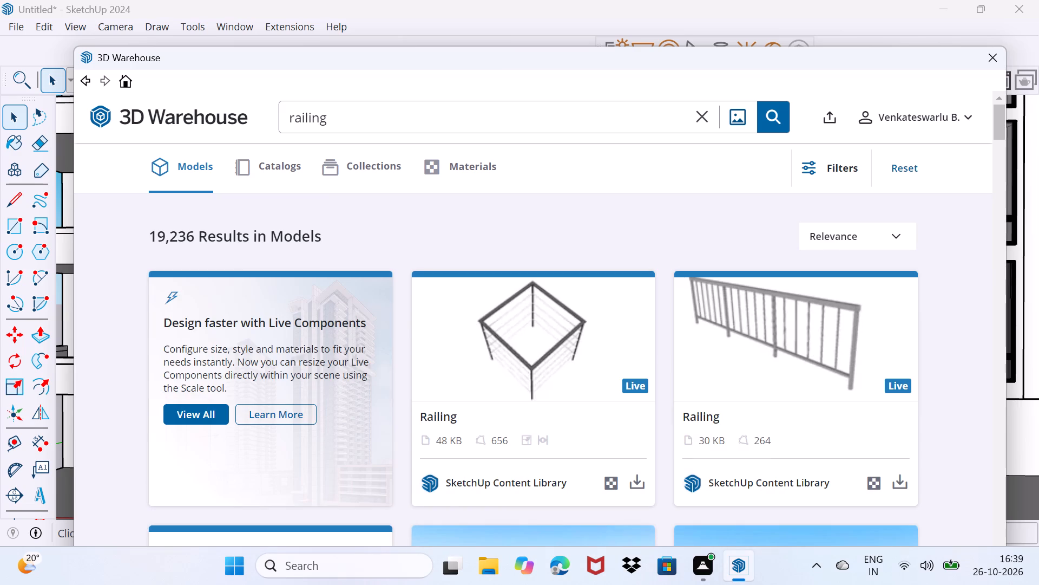
Browse the railing models and load the straight 30 KB Railing live component by SketchUp Content Library directly into the model.
{"action": "scroll", "coordinate": [601, 239], "scroll_direction": "down", "scroll_amount": 1}
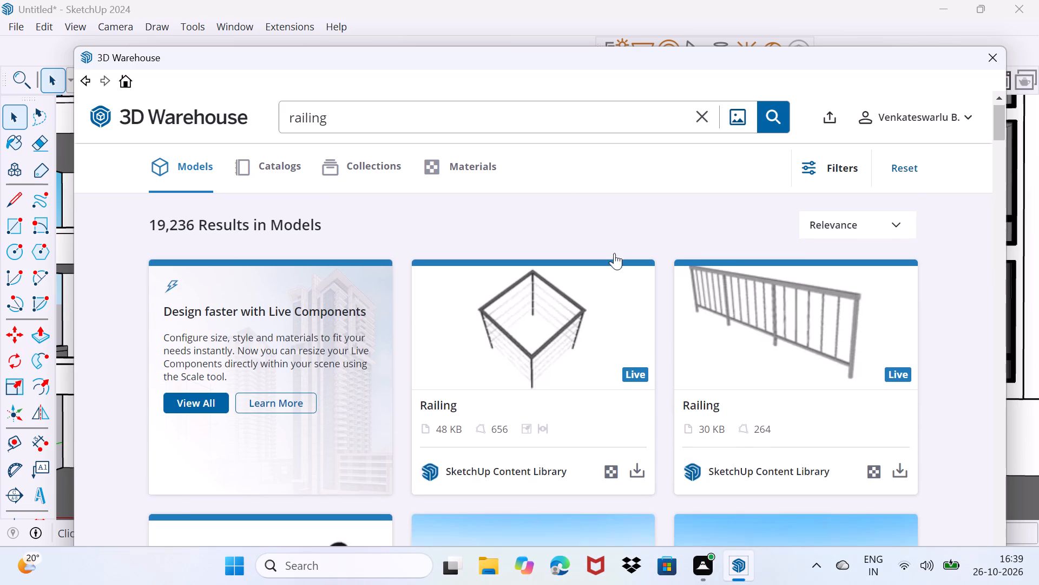
{"action": "scroll", "coordinate": [620, 258], "scroll_direction": "down", "scroll_amount": 6}
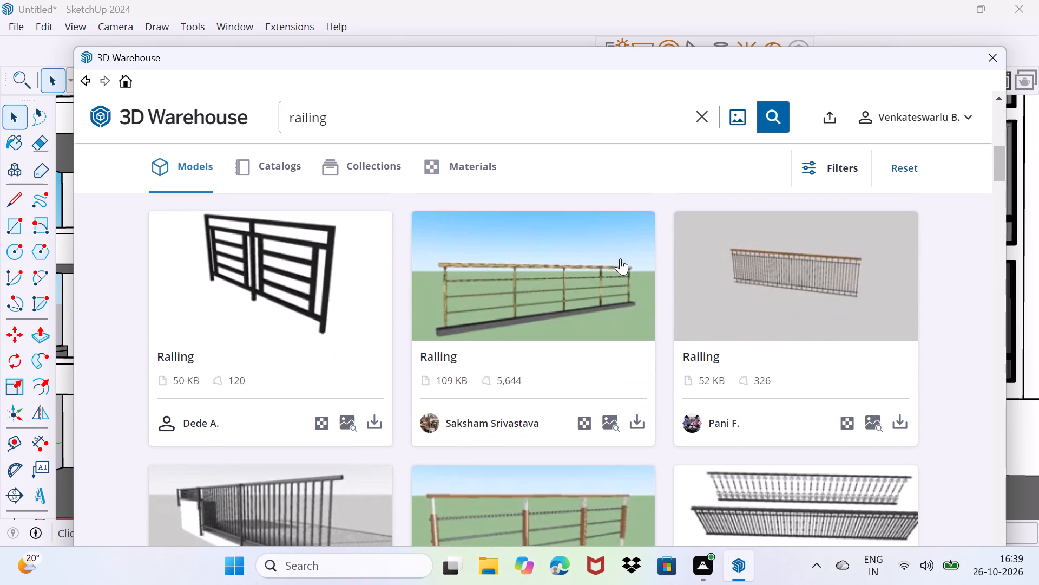
{"action": "scroll", "coordinate": [620, 258], "scroll_direction": "down", "scroll_amount": 2}
{"action": "scroll", "coordinate": [620, 258], "scroll_direction": "up", "scroll_amount": 2}
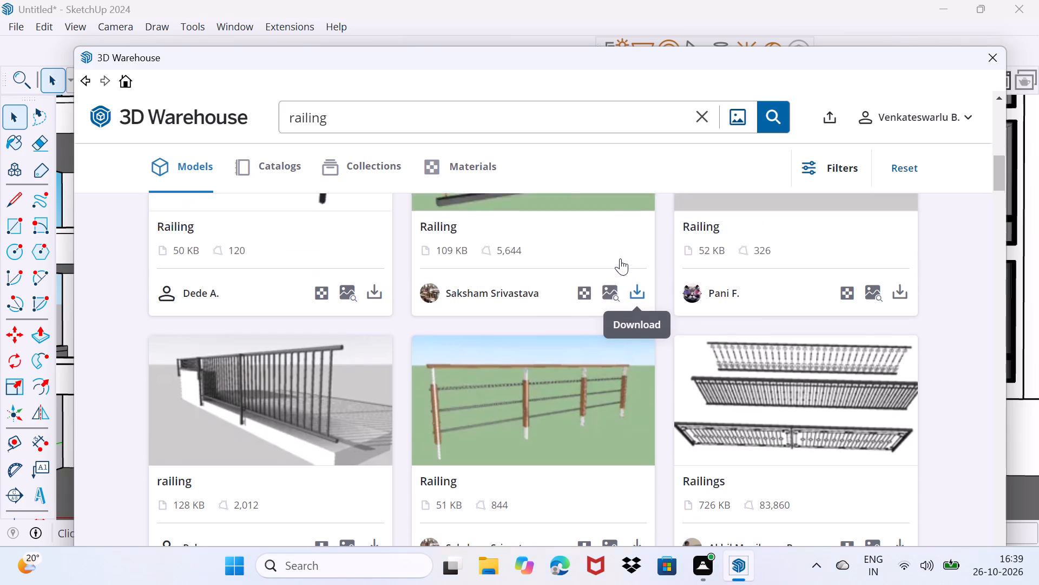
{"action": "scroll", "coordinate": [620, 258], "scroll_direction": "up", "scroll_amount": 7}
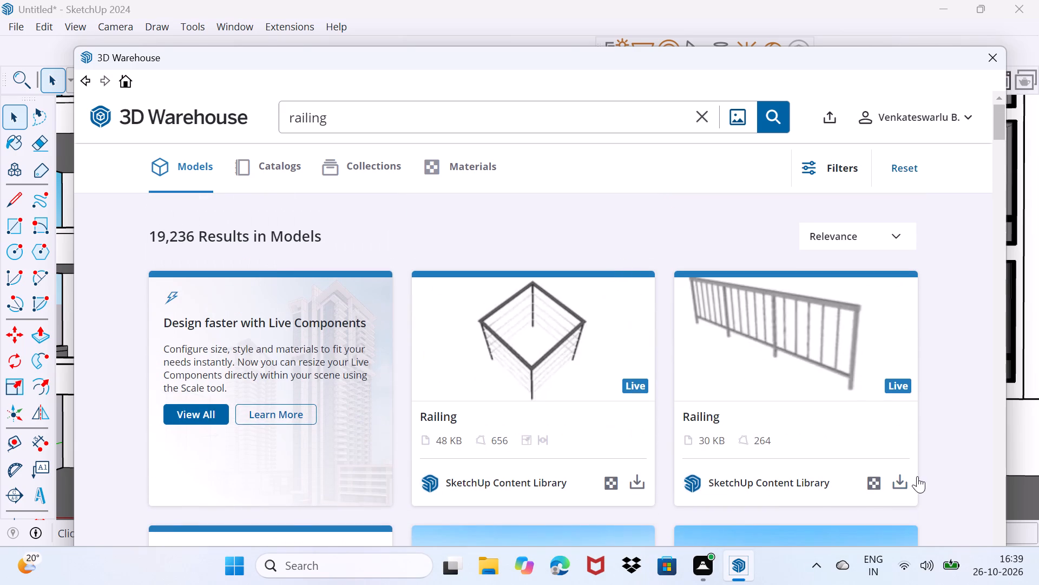
{"action": "left_click", "coordinate": [906, 483]}
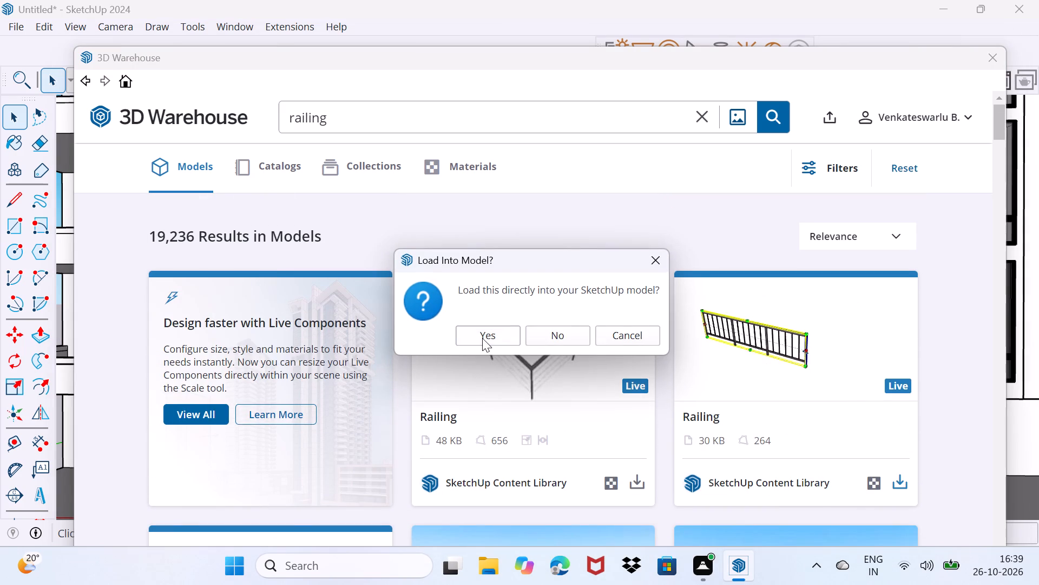
{"action": "left_click", "coordinate": [483, 338]}
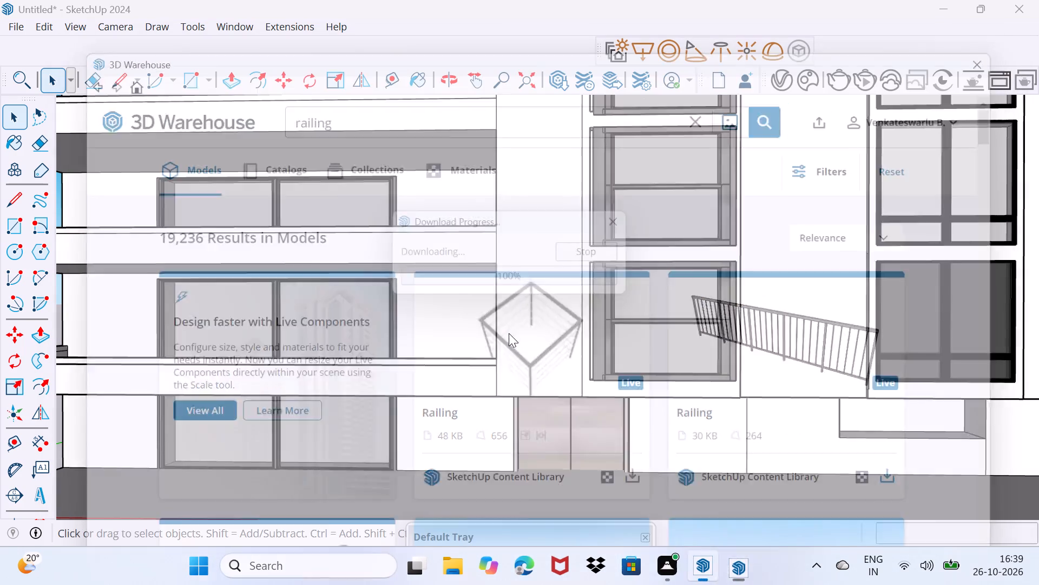
Place the railing on top of the balcony parapet directly above the elevator, running along the parapet's front length.
{"action": "left_click", "coordinate": [679, 326]}
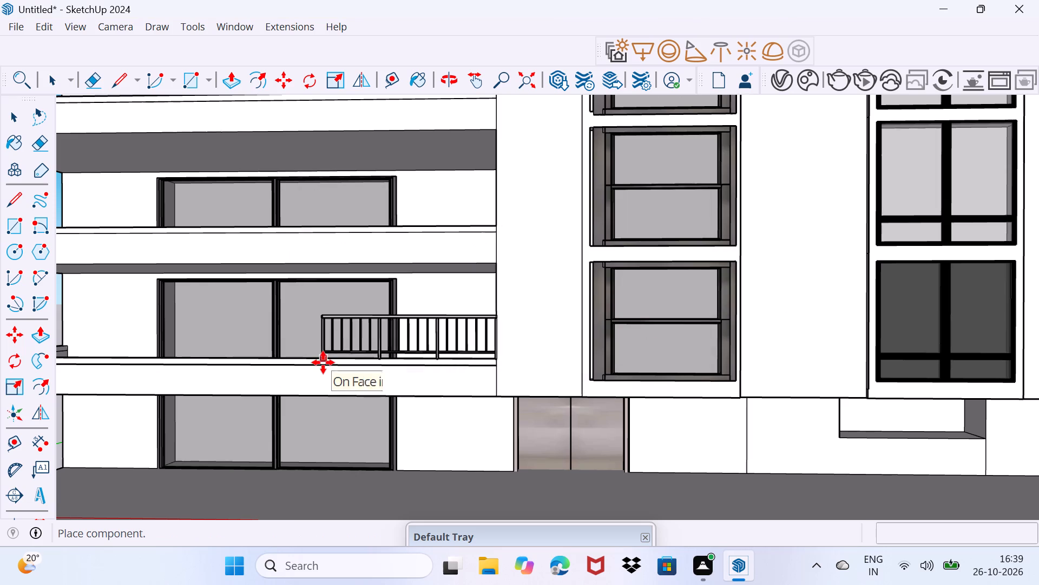
{"action": "scroll", "coordinate": [323, 362], "scroll_direction": "up", "scroll_amount": 4}
{"action": "middle_click_drag", "start_coordinate": [323, 362], "coordinate": [525, 381]}
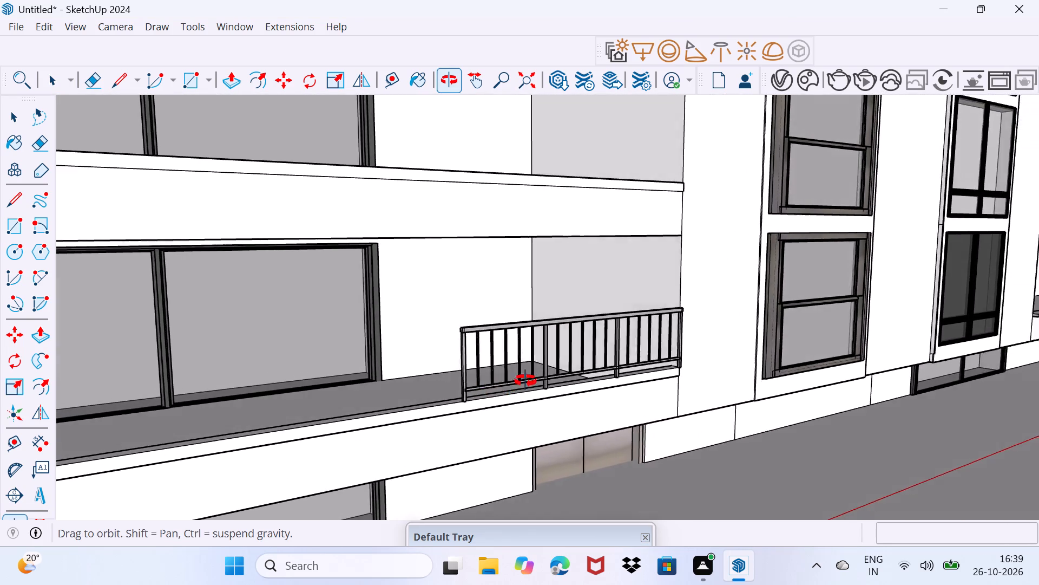
{"action": "middle_click_drag", "start_coordinate": [525, 381], "coordinate": [573, 355]}
{"action": "scroll", "coordinate": [545, 353], "scroll_direction": "up", "scroll_amount": 2}
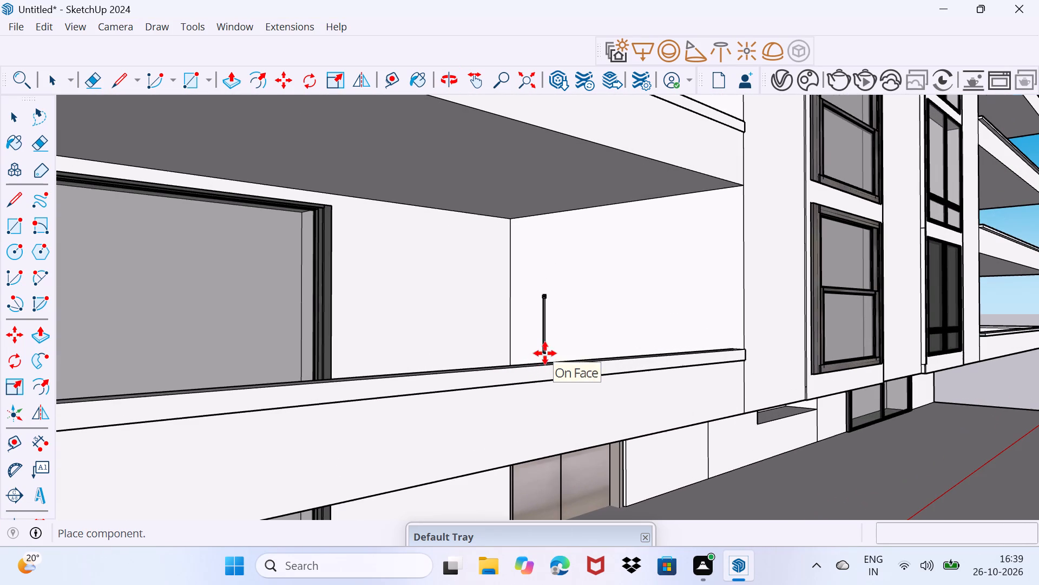
{"action": "left_click", "coordinate": [461, 375]}
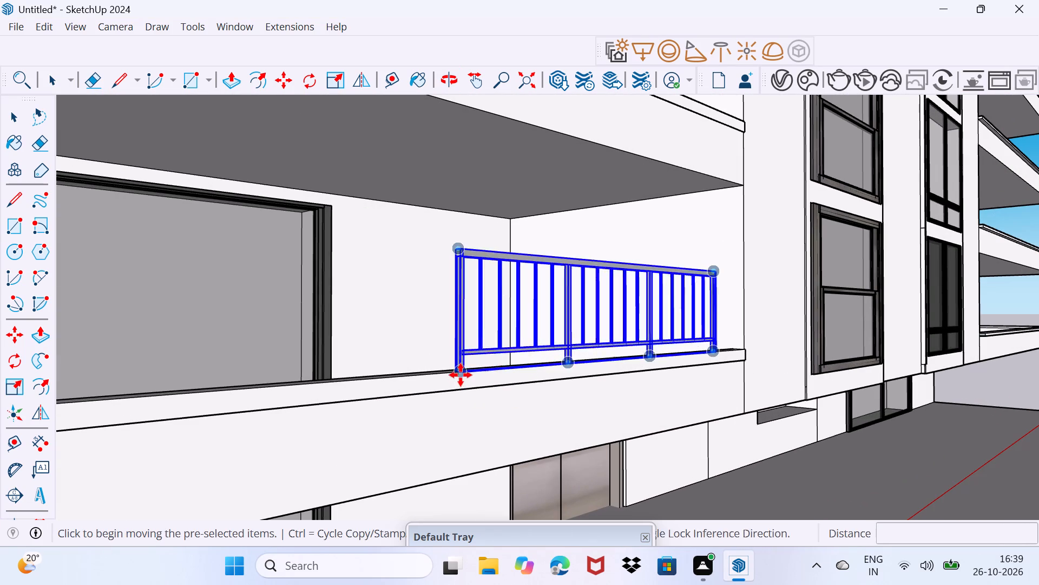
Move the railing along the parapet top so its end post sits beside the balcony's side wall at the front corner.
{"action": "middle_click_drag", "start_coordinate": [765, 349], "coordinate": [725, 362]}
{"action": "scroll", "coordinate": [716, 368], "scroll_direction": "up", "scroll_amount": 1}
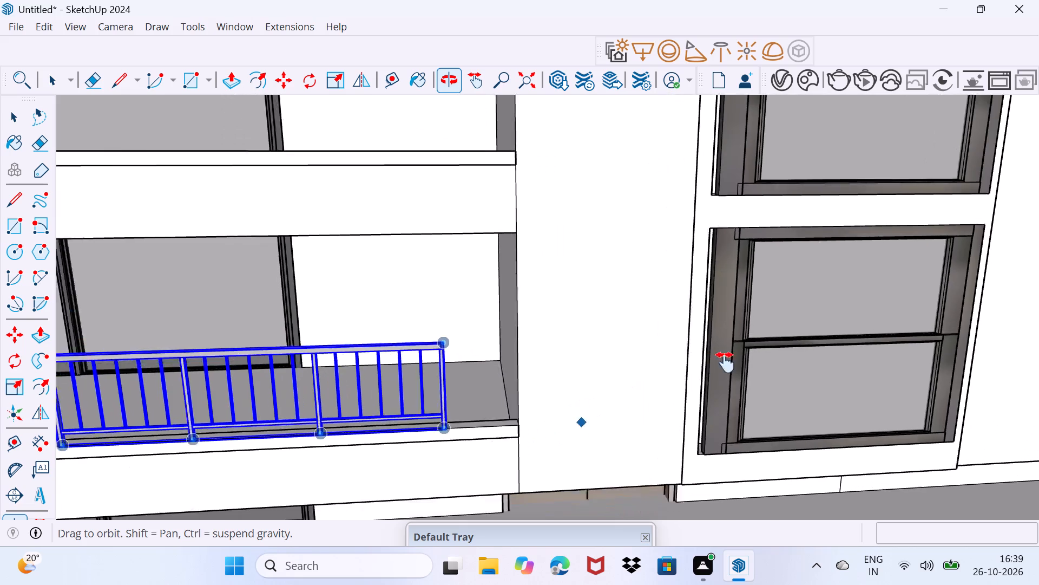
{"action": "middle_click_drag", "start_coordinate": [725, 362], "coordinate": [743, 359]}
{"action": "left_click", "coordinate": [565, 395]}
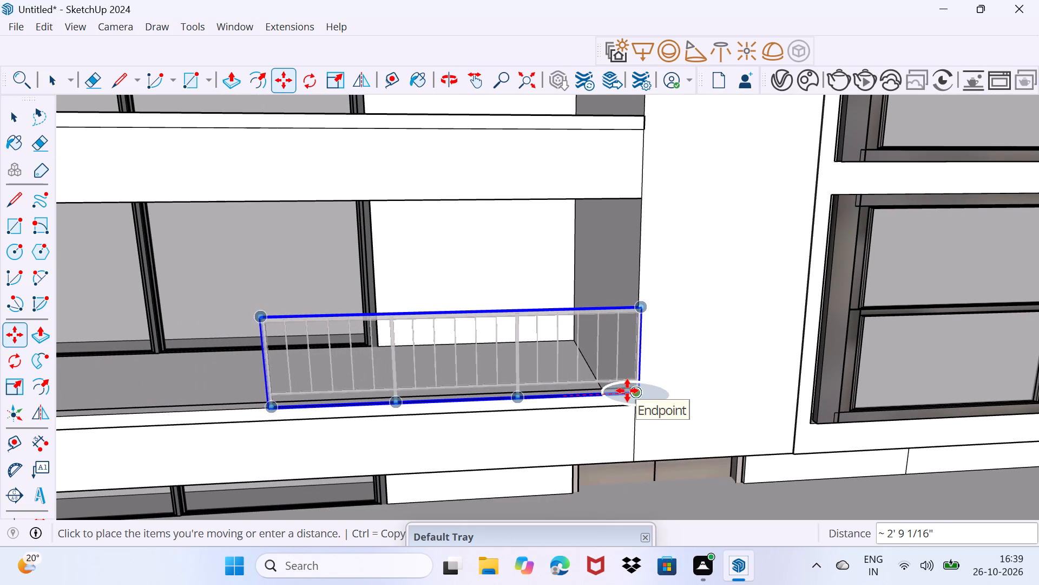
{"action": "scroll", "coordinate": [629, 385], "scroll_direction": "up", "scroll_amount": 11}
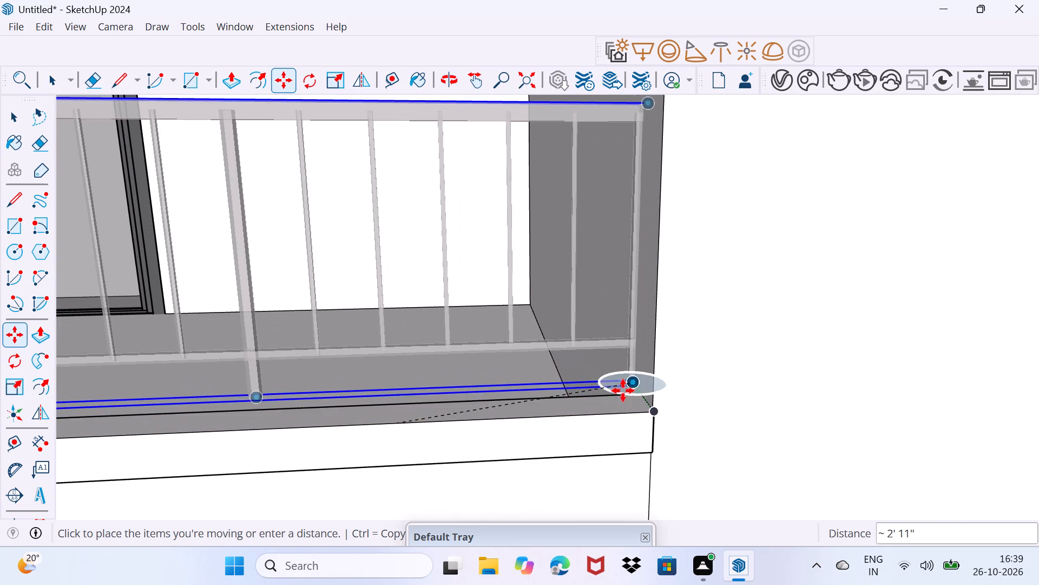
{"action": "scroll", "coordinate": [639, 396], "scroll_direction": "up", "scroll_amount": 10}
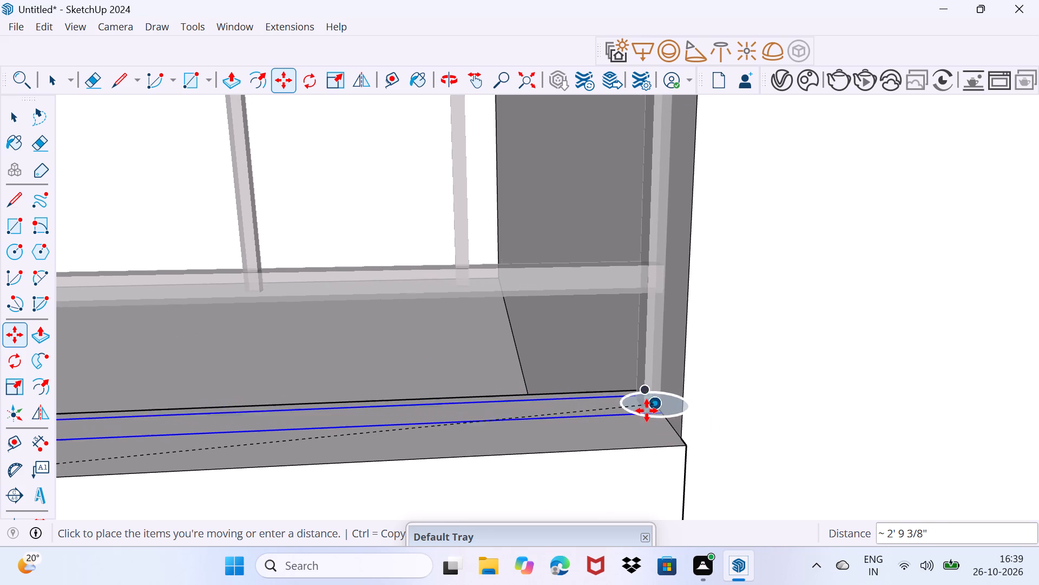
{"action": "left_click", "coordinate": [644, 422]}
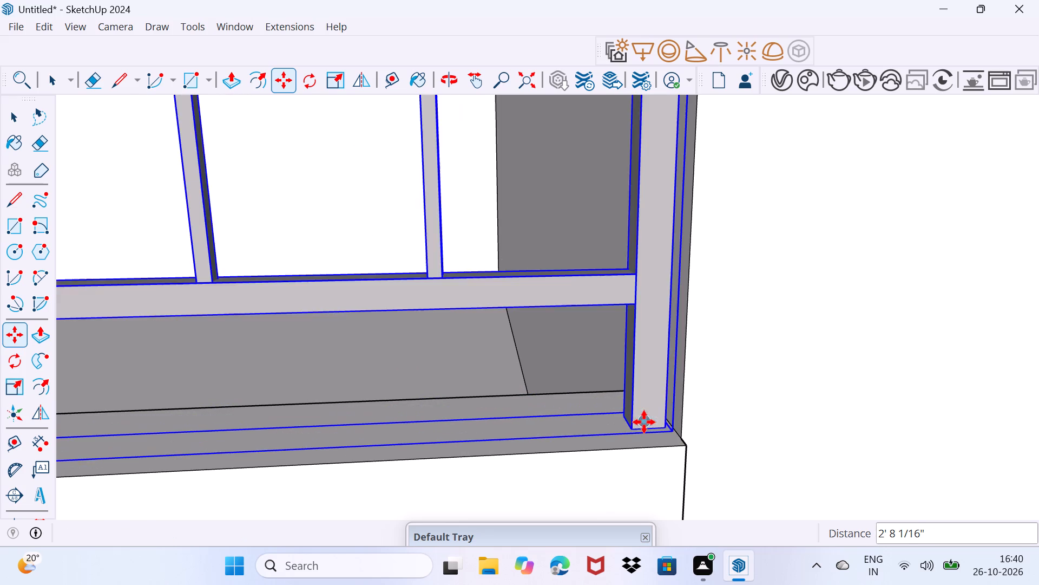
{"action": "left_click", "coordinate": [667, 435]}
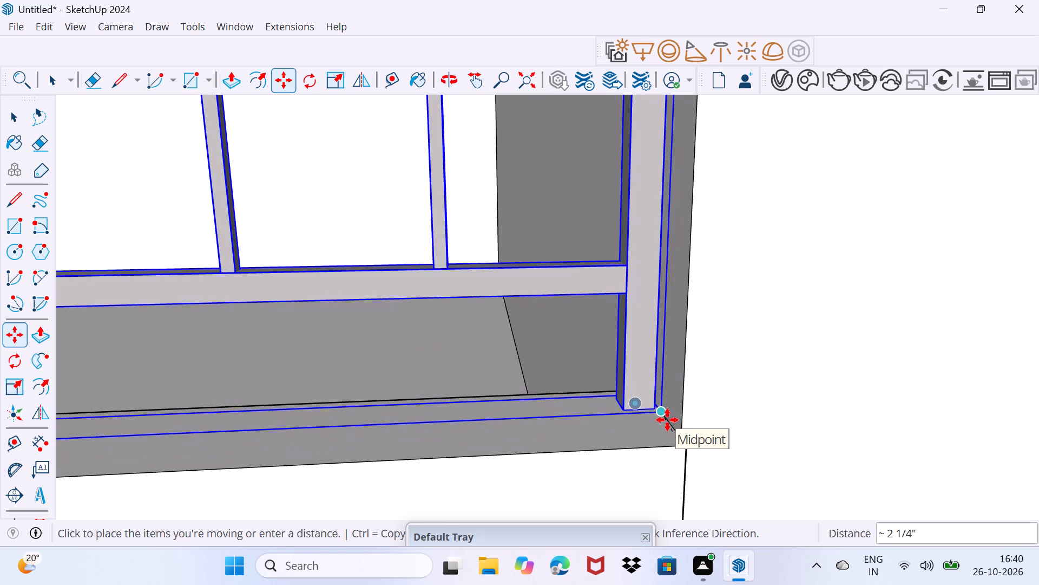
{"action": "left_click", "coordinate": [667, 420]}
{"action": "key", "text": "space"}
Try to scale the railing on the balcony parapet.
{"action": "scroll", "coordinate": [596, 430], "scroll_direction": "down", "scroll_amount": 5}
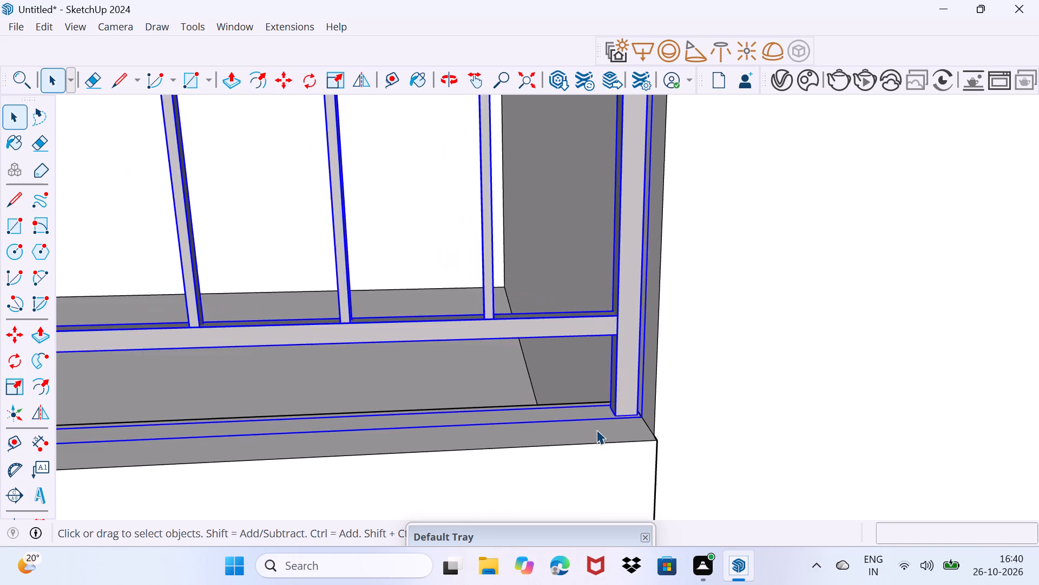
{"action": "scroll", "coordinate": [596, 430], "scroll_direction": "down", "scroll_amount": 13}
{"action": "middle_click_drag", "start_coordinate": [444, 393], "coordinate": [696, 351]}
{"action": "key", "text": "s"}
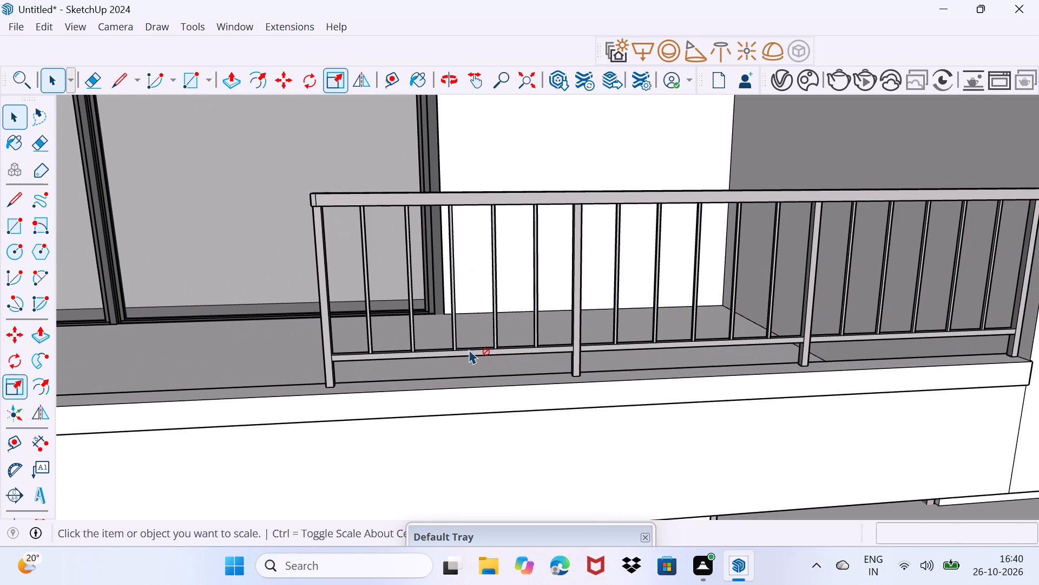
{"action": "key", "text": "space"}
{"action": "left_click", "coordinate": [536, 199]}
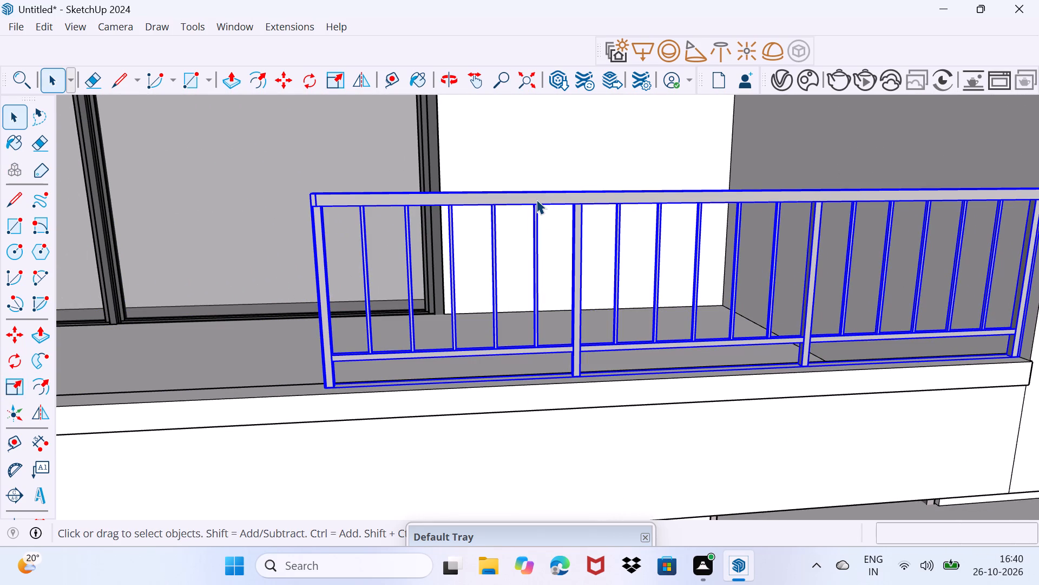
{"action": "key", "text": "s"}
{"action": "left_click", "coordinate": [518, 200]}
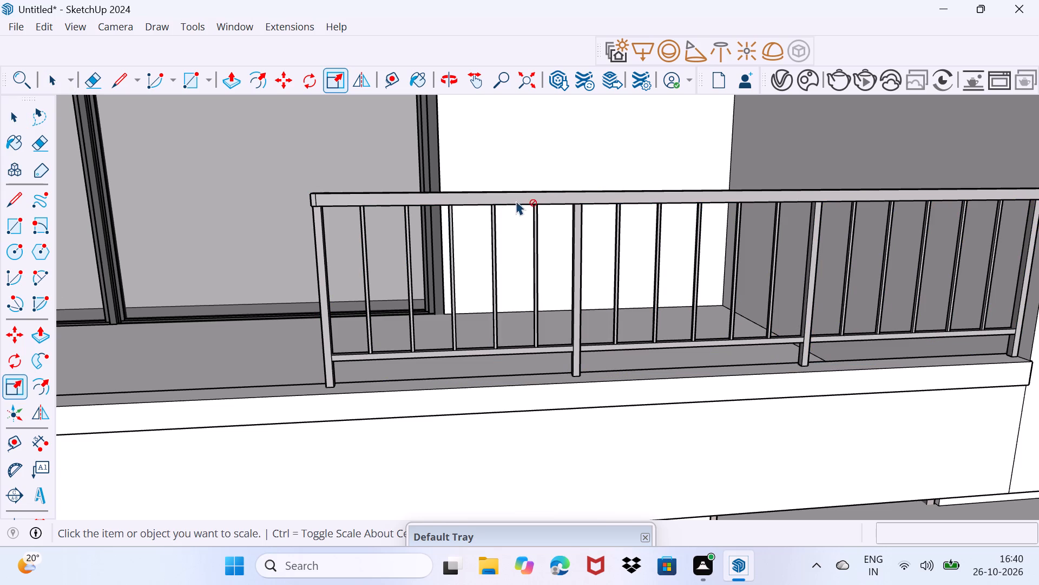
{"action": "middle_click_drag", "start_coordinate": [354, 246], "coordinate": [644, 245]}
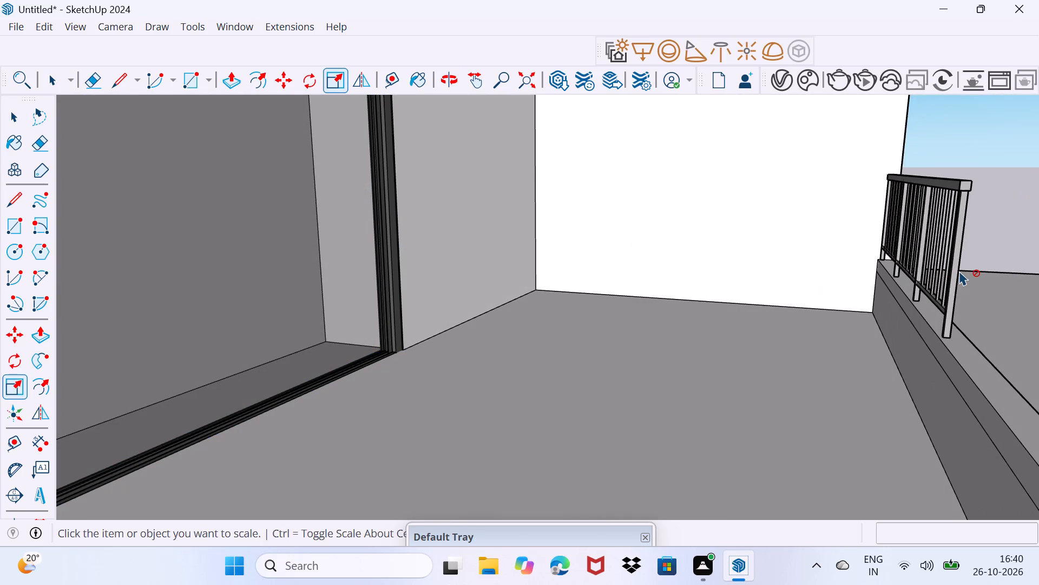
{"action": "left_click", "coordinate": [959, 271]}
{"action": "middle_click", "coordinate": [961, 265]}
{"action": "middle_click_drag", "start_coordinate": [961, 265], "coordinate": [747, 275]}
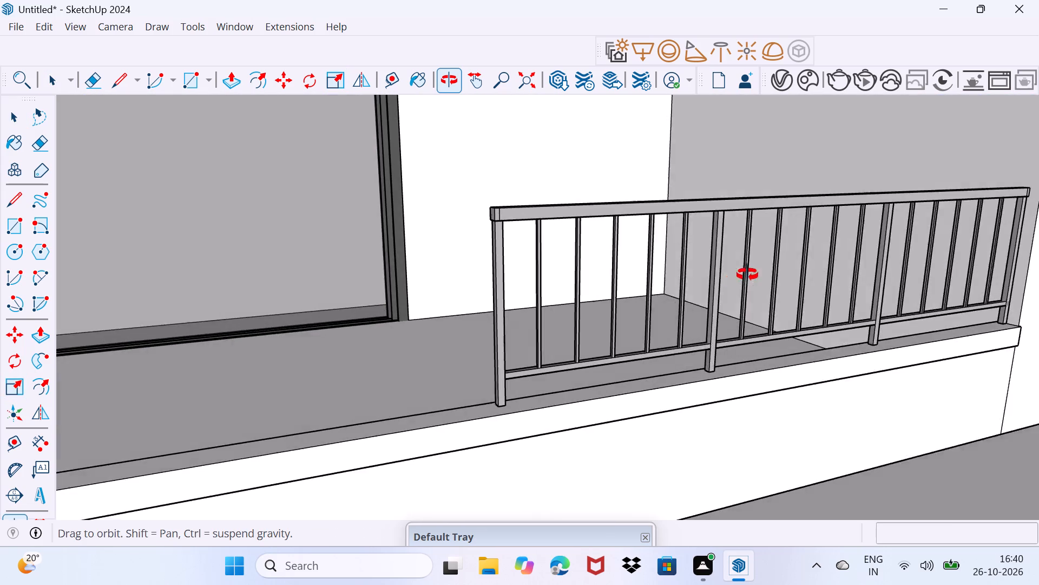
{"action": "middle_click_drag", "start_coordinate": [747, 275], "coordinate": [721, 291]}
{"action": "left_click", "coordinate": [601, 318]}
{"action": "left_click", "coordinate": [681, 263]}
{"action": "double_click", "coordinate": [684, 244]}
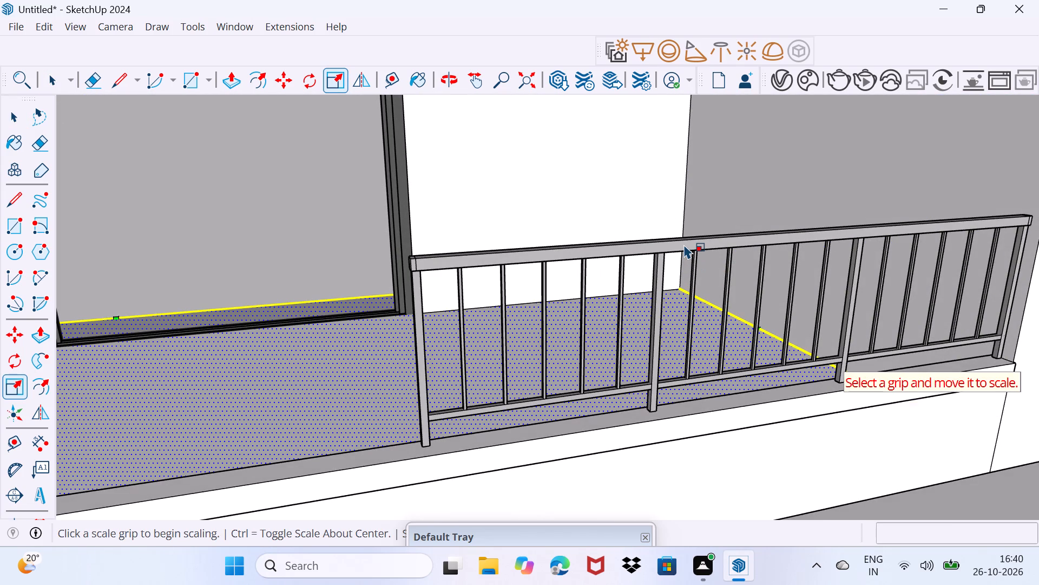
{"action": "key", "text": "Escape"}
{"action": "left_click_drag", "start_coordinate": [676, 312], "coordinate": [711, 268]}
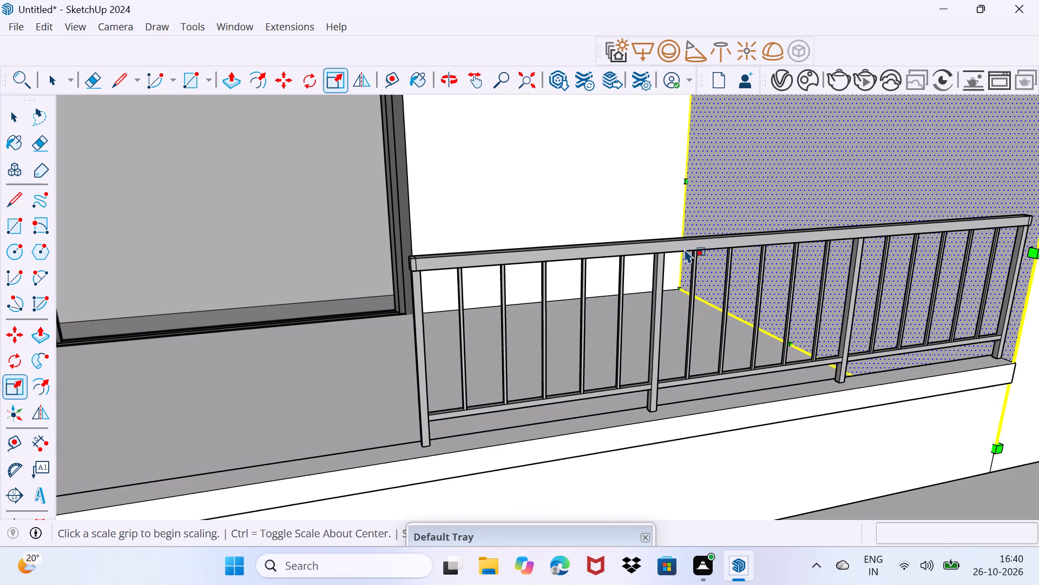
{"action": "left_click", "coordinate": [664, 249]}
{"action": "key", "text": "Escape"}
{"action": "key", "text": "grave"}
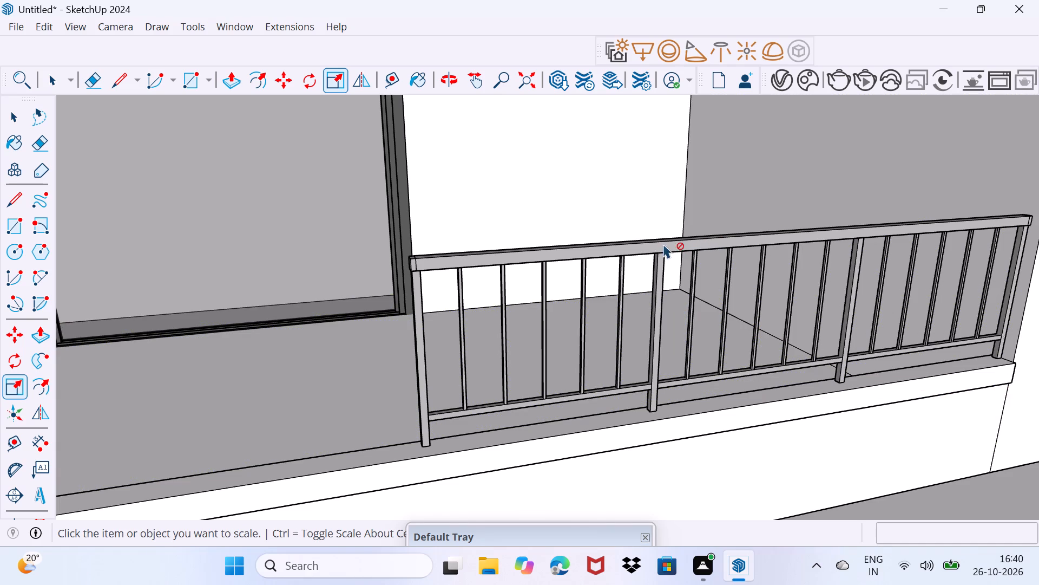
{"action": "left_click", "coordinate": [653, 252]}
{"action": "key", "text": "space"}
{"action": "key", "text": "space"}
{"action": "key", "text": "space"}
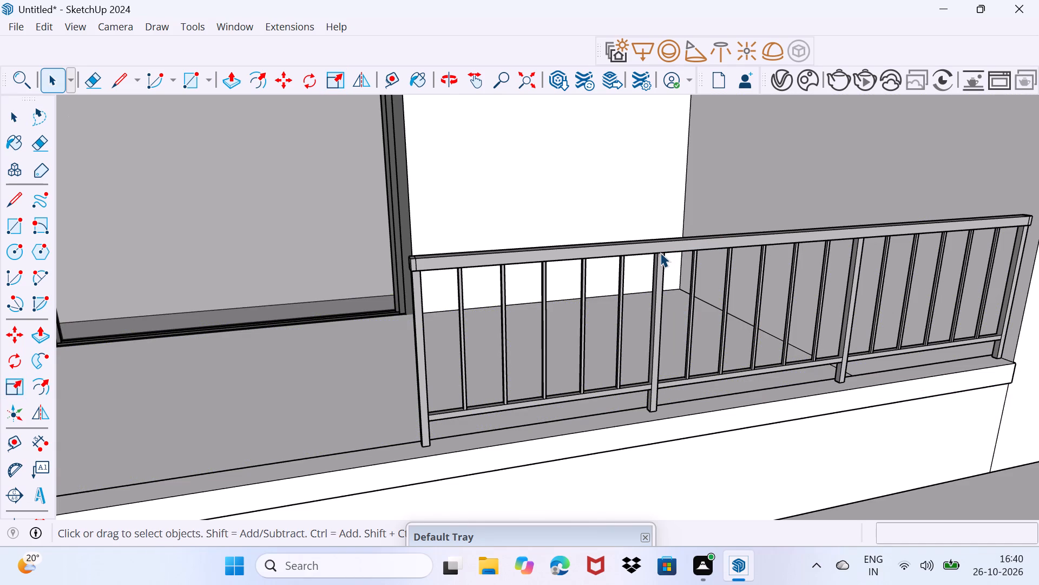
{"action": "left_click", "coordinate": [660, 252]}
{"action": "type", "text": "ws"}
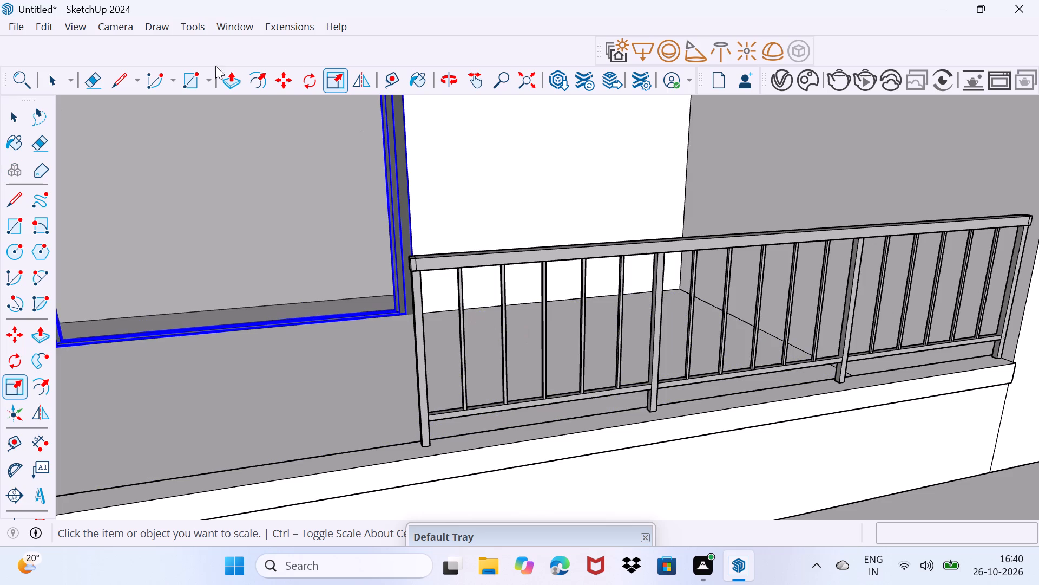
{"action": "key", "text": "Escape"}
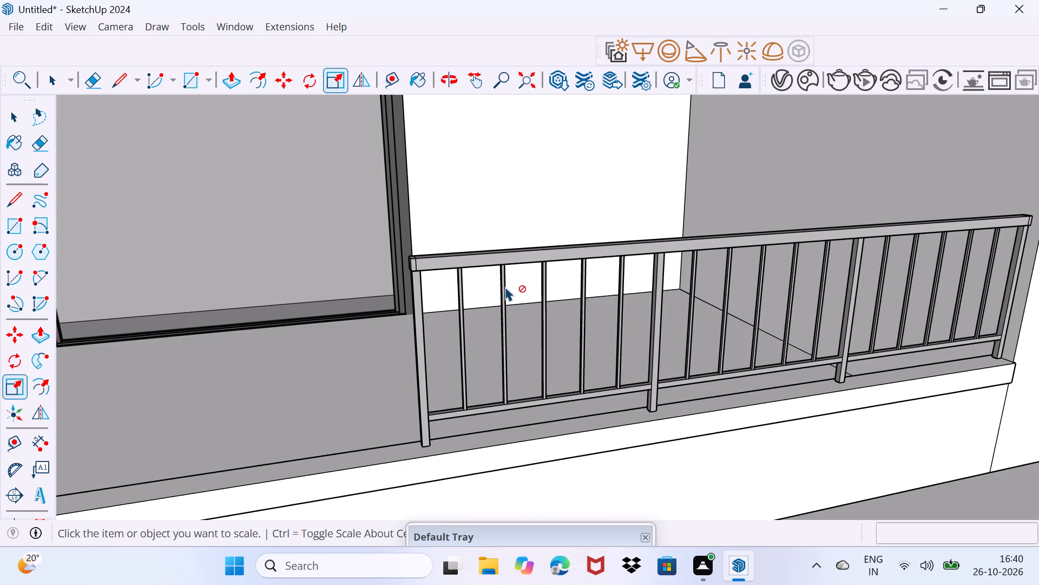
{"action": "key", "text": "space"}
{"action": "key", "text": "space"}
Delete the railing from the balcony parapet.
{"action": "left_click", "coordinate": [531, 254]}
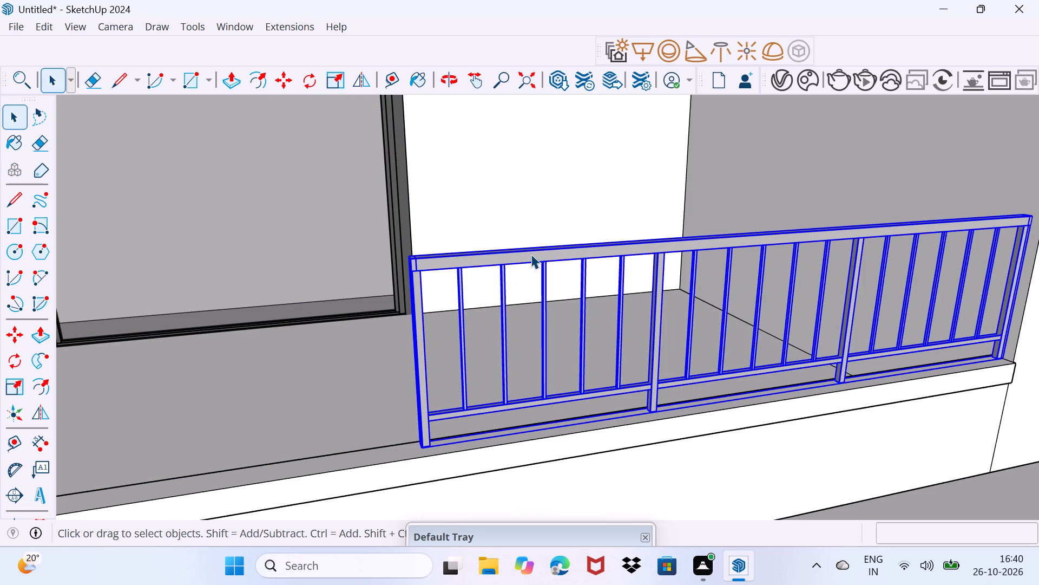
{"action": "key", "text": "Delete"}
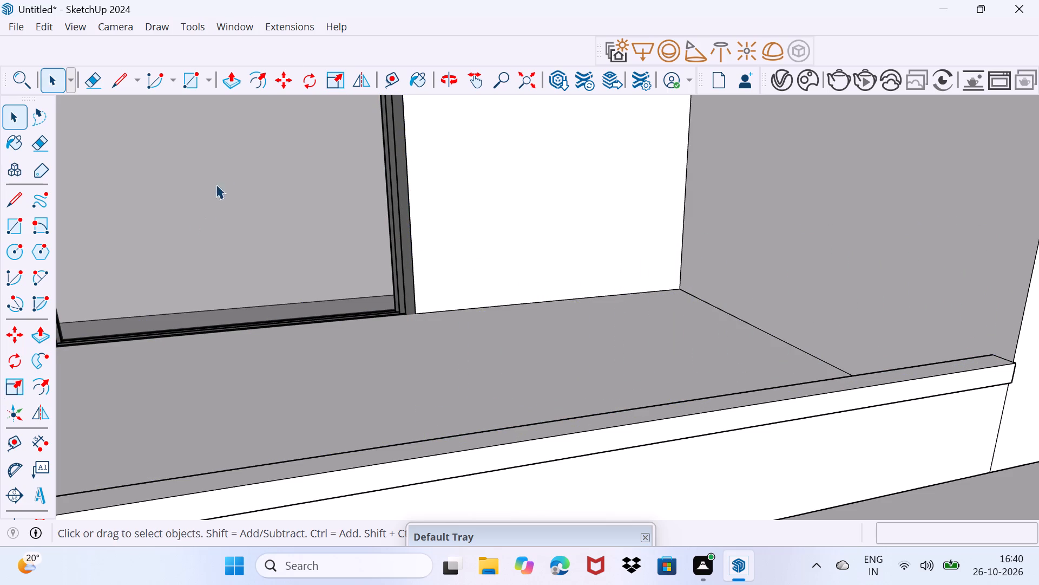
Reopen 3D Warehouse and examine the "railing" model results for a replacement balcony railing.
{"action": "left_click", "coordinate": [241, 31]}
{"action": "left_click", "coordinate": [286, 155]}
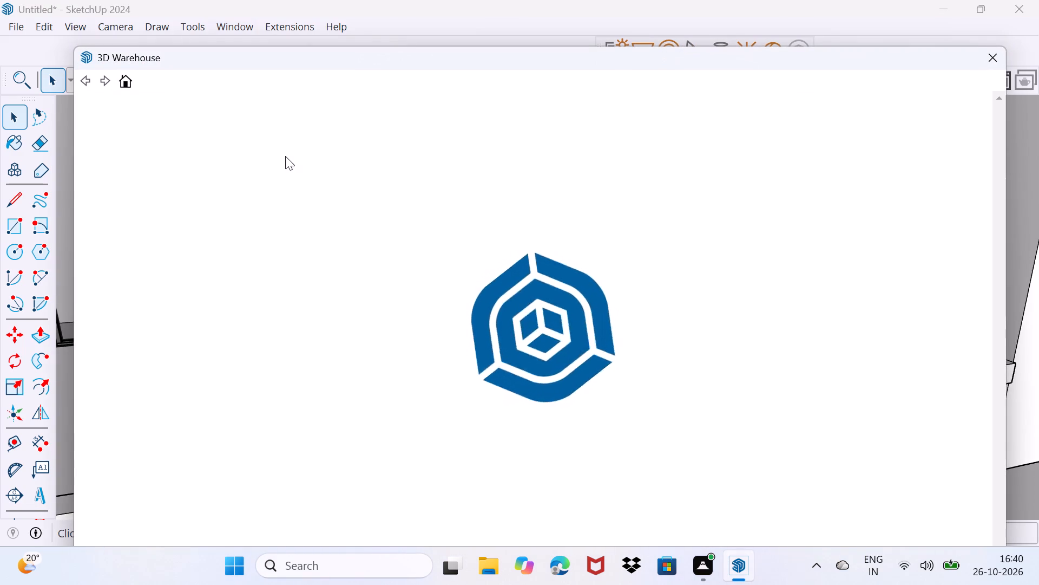
{"action": "scroll", "coordinate": [387, 301], "scroll_direction": "down", "scroll_amount": 2}
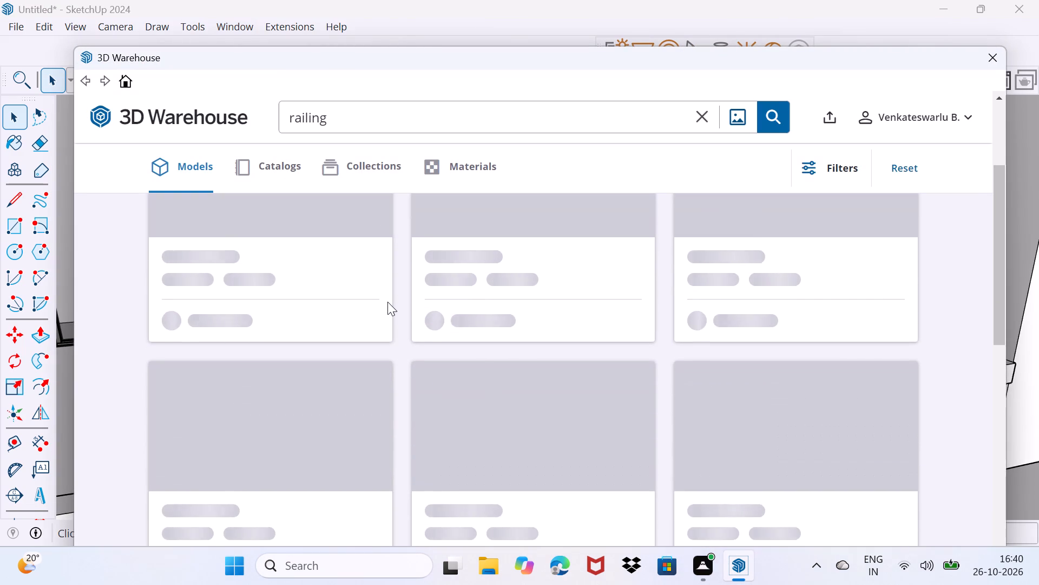
{"action": "scroll", "coordinate": [387, 302], "scroll_direction": "down", "scroll_amount": 2}
{"action": "scroll", "coordinate": [401, 213], "scroll_direction": "down", "scroll_amount": 3}
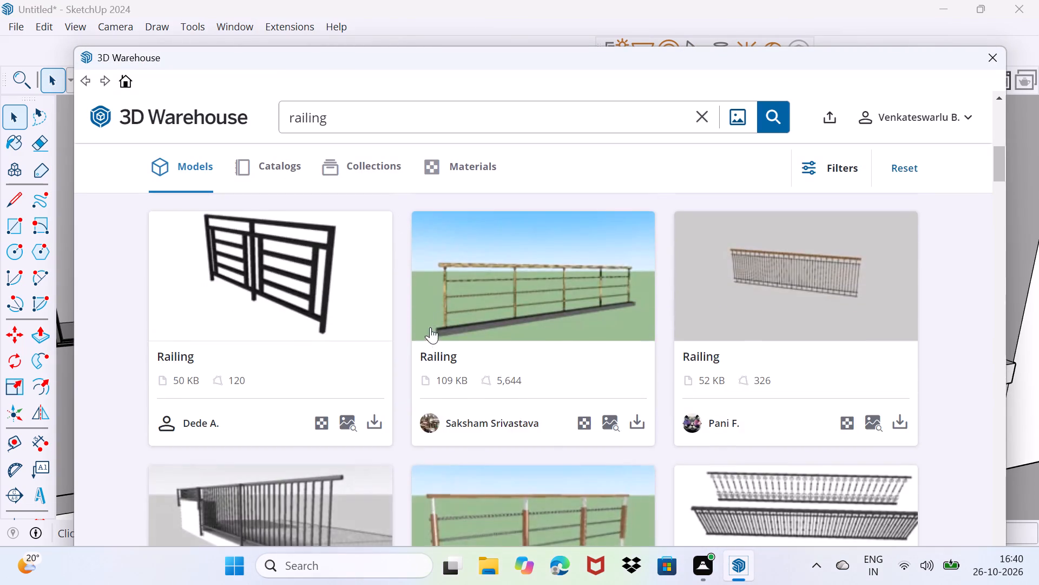
{"action": "scroll", "coordinate": [432, 333], "scroll_direction": "down", "scroll_amount": 8}
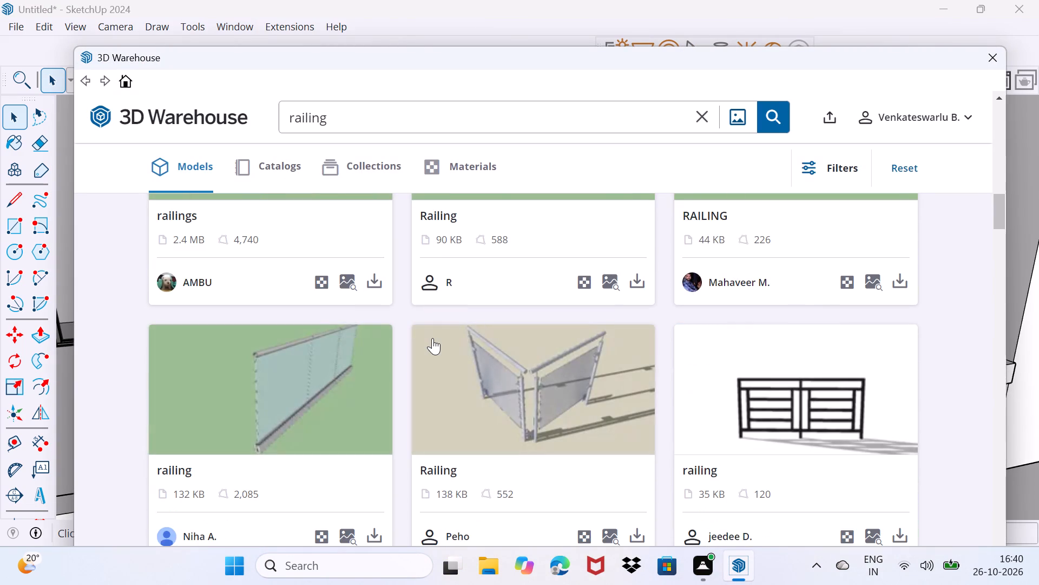
{"action": "scroll", "coordinate": [432, 338], "scroll_direction": "down", "scroll_amount": 11}
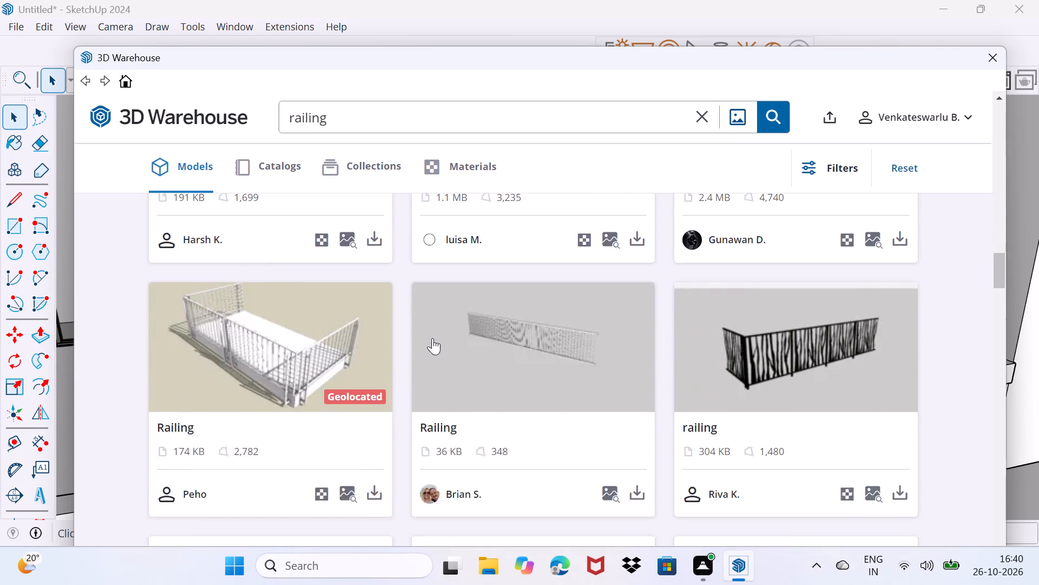
{"action": "scroll", "coordinate": [432, 338], "scroll_direction": "down", "scroll_amount": 6}
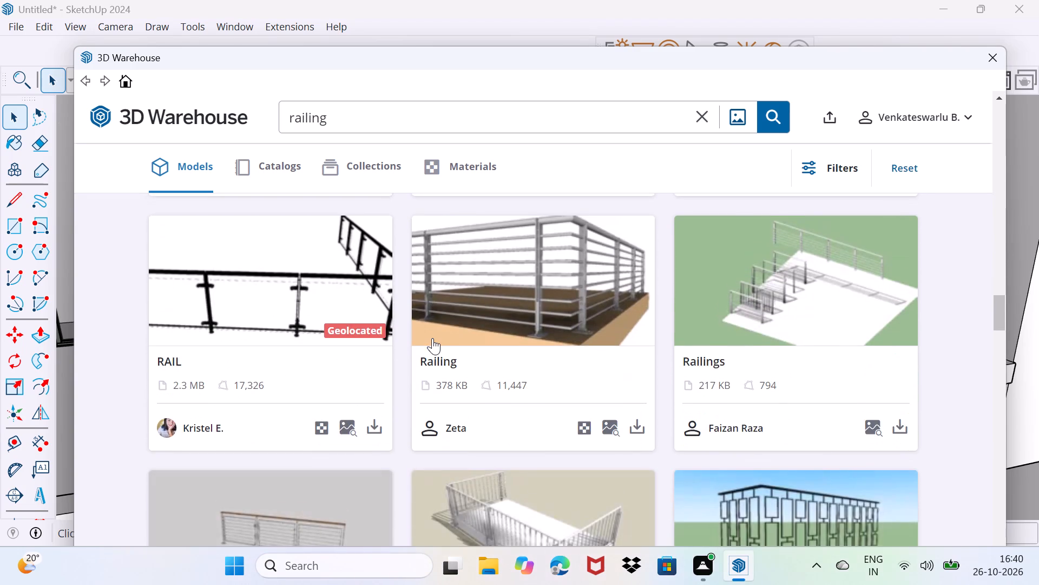
{"action": "scroll", "coordinate": [432, 338], "scroll_direction": "down", "scroll_amount": 8}
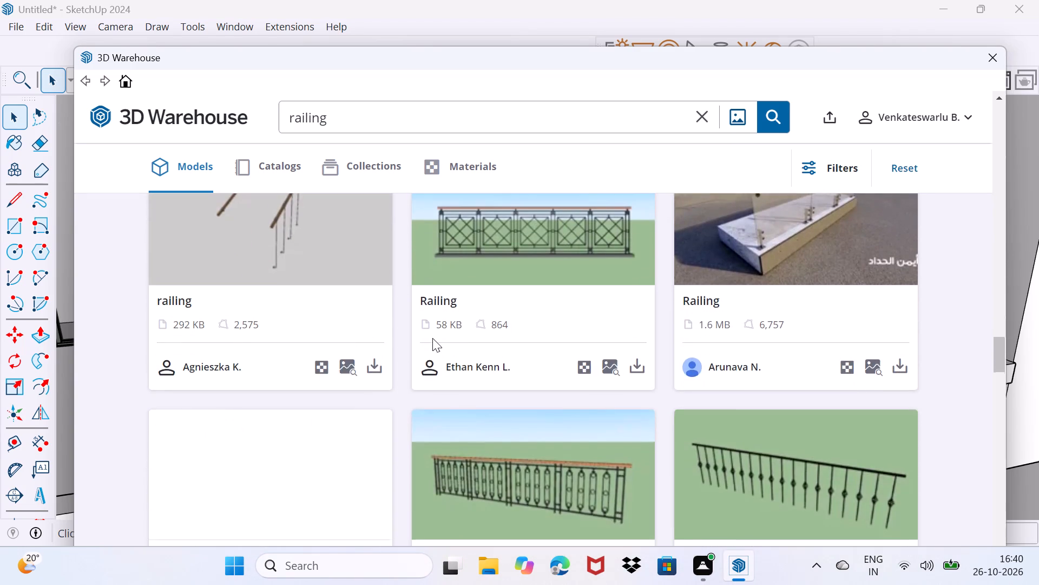
{"action": "scroll", "coordinate": [432, 338], "scroll_direction": "down", "scroll_amount": 12}
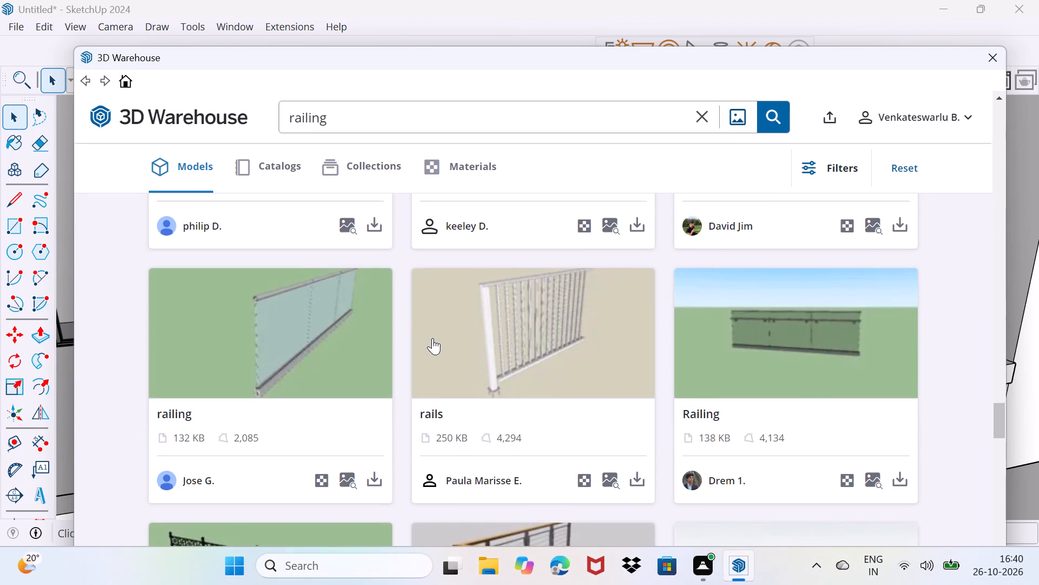
{"action": "scroll", "coordinate": [432, 338], "scroll_direction": "down", "scroll_amount": 3}
{"action": "scroll", "coordinate": [432, 338], "scroll_direction": "up", "scroll_amount": 1}
{"action": "scroll", "coordinate": [432, 338], "scroll_direction": "down", "scroll_amount": 7}
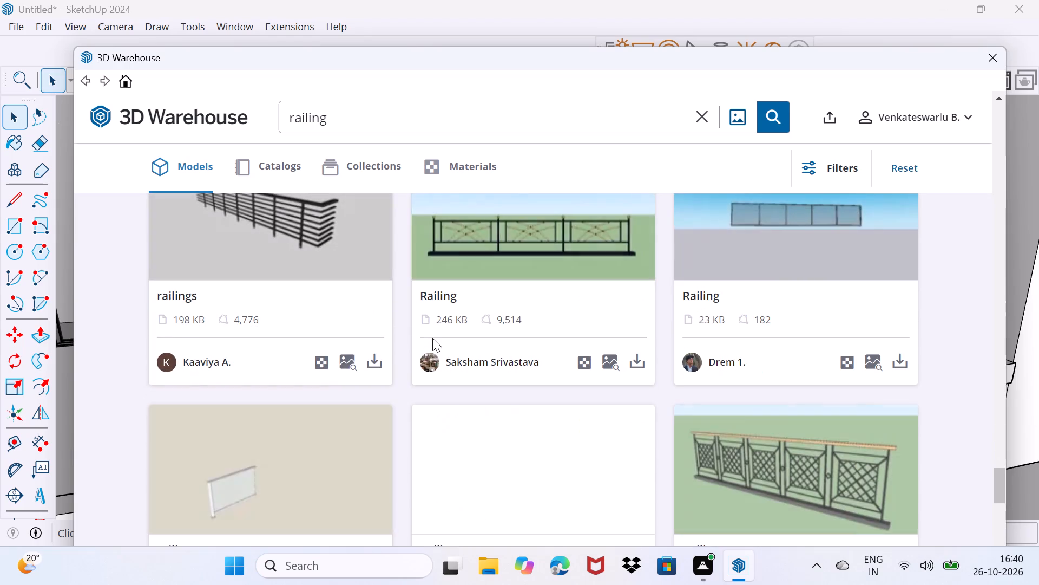
{"action": "scroll", "coordinate": [432, 338], "scroll_direction": "down", "scroll_amount": 10}
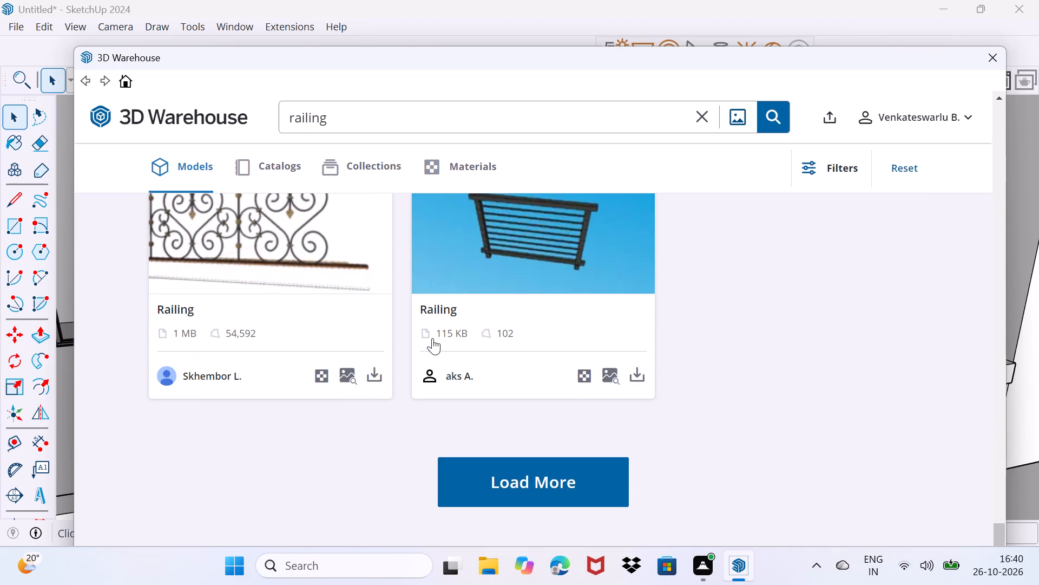
{"action": "scroll", "coordinate": [432, 338], "scroll_direction": "down", "scroll_amount": 5}
Browse the railing collections in 3D Warehouse and open the Railing collection by ArchiBoy.
{"action": "left_click", "coordinate": [359, 151]}
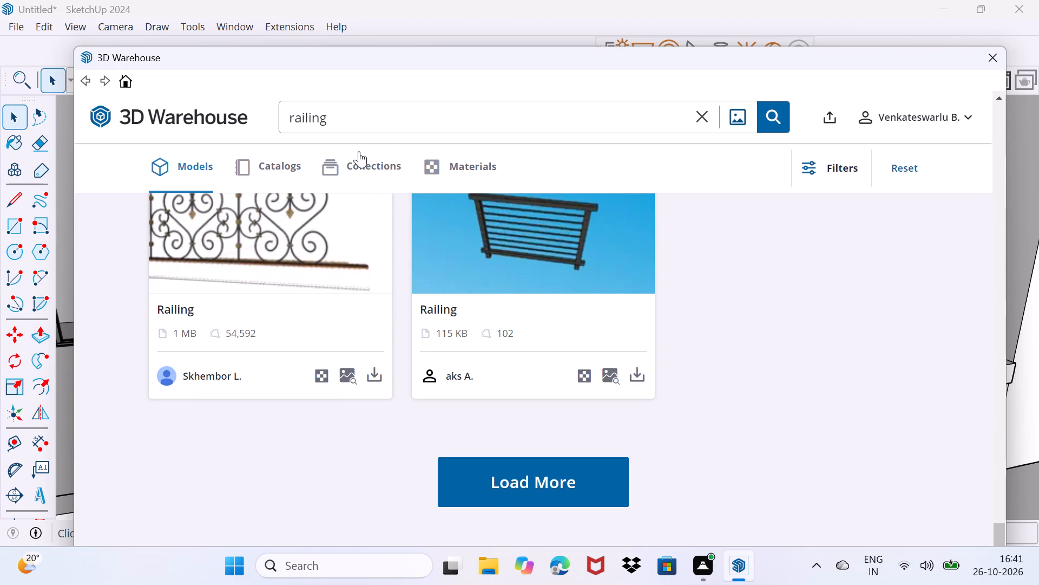
{"action": "left_click", "coordinate": [350, 157]}
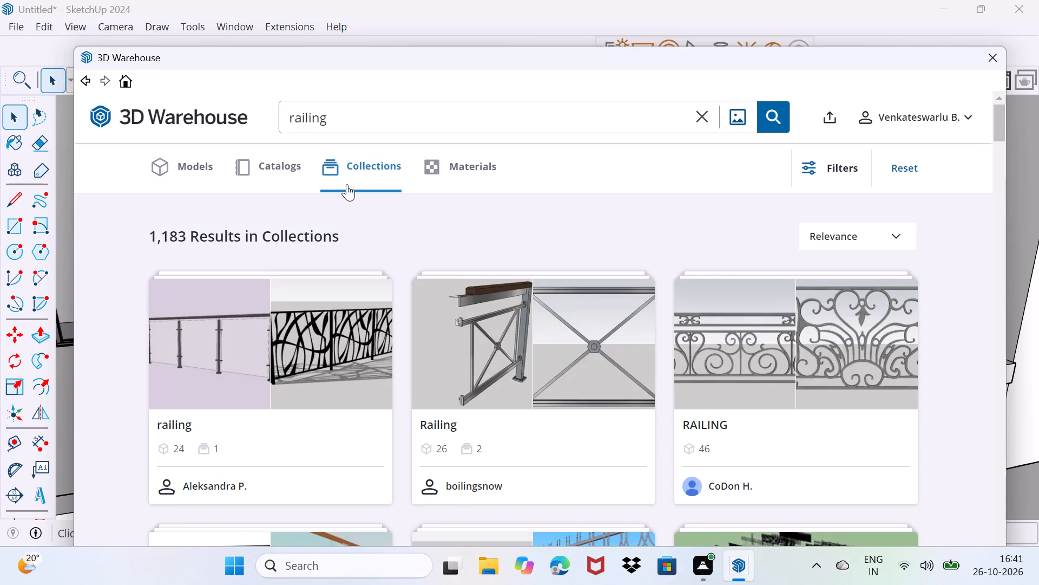
{"action": "scroll", "coordinate": [373, 265], "scroll_direction": "down", "scroll_amount": 5}
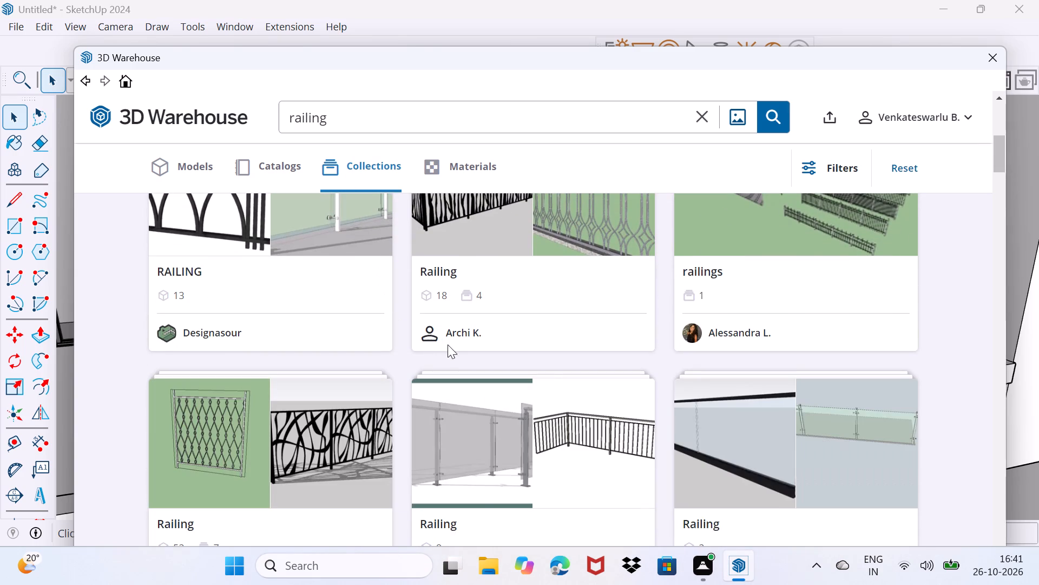
{"action": "scroll", "coordinate": [457, 357], "scroll_direction": "down", "scroll_amount": 3}
{"action": "scroll", "coordinate": [528, 340], "scroll_direction": "up", "scroll_amount": 2}
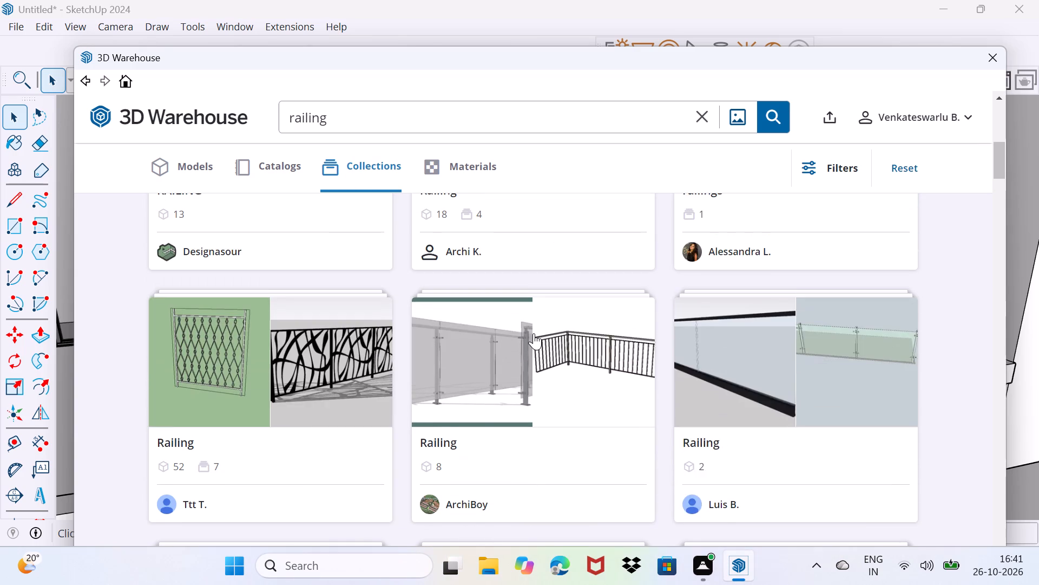
{"action": "left_click", "coordinate": [534, 333]}
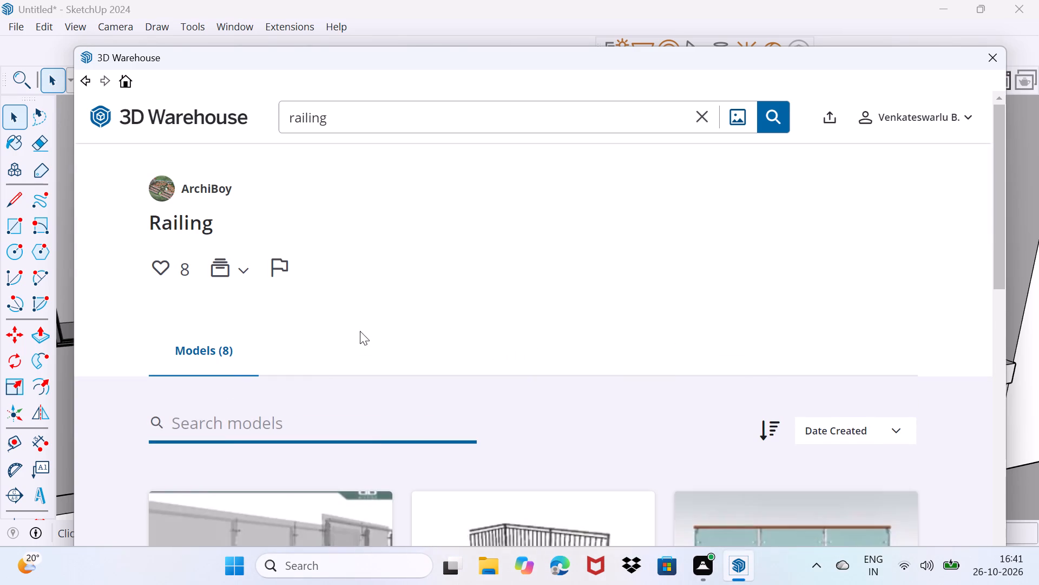
Find the Guarda Corpo-Jubilon railing in the collection and load it directly into the model.
{"action": "scroll", "coordinate": [359, 332], "scroll_direction": "down", "scroll_amount": 2}
{"action": "scroll", "coordinate": [522, 427], "scroll_direction": "down", "scroll_amount": 3}
{"action": "scroll", "coordinate": [553, 359], "scroll_direction": "down", "scroll_amount": 2}
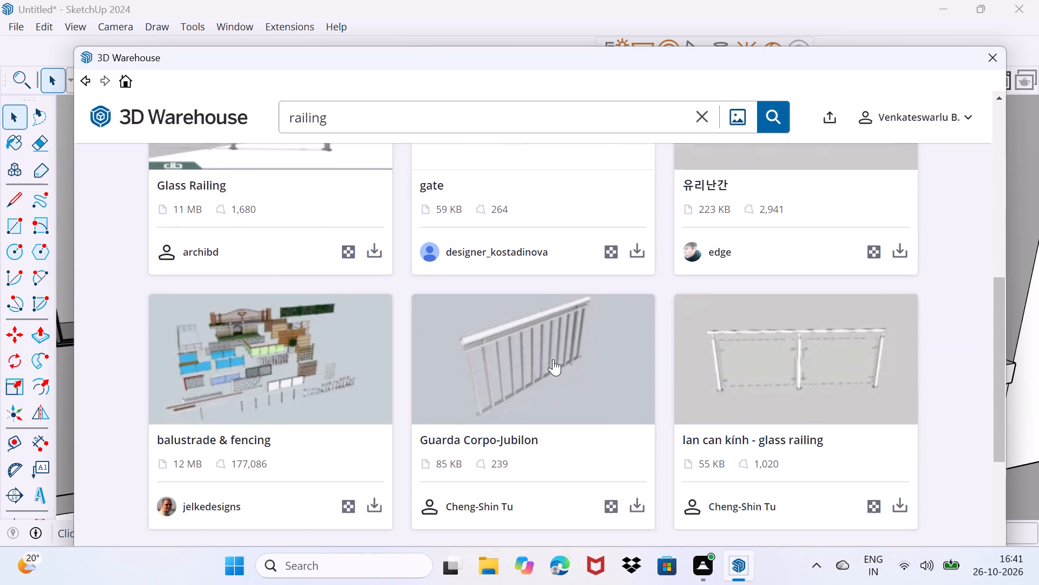
{"action": "scroll", "coordinate": [596, 373], "scroll_direction": "down", "scroll_amount": 2}
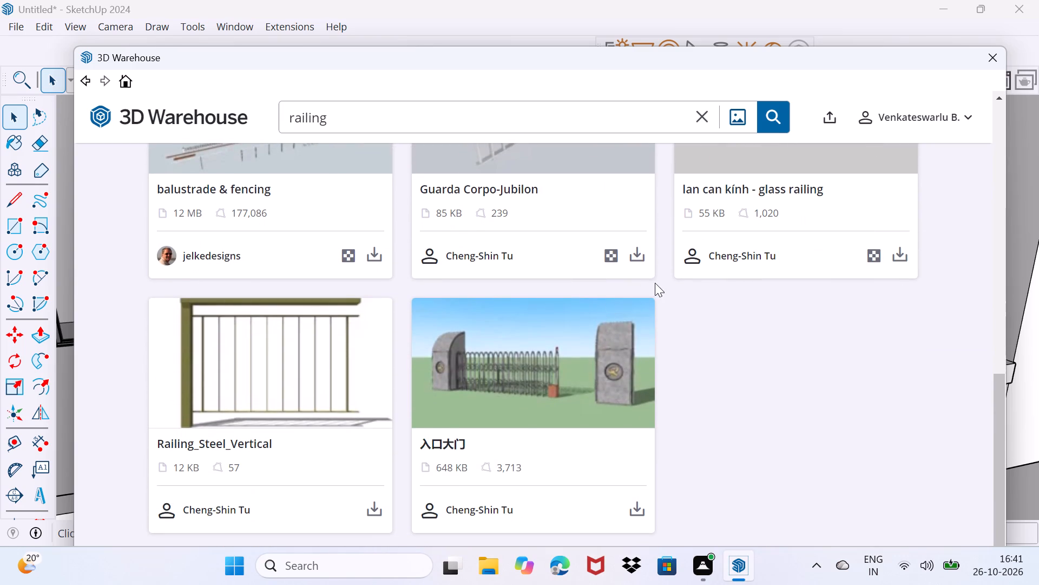
{"action": "left_click", "coordinate": [639, 252]}
{"action": "left_click", "coordinate": [507, 339]}
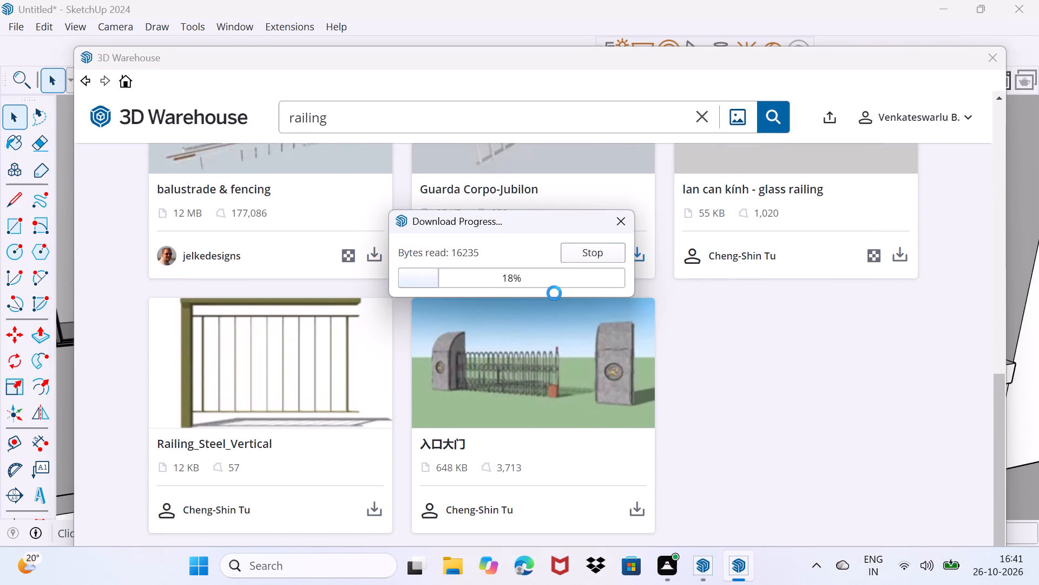
Place the Guarda Corpo-Jubilon railing on top of the lower balcony parapet, at the end beside the side wall.
{"action": "scroll", "coordinate": [544, 333], "scroll_direction": "down", "scroll_amount": 1}
{"action": "scroll", "coordinate": [439, 471], "scroll_direction": "up", "scroll_amount": 2}
{"action": "scroll", "coordinate": [445, 459], "scroll_direction": "down", "scroll_amount": 2}
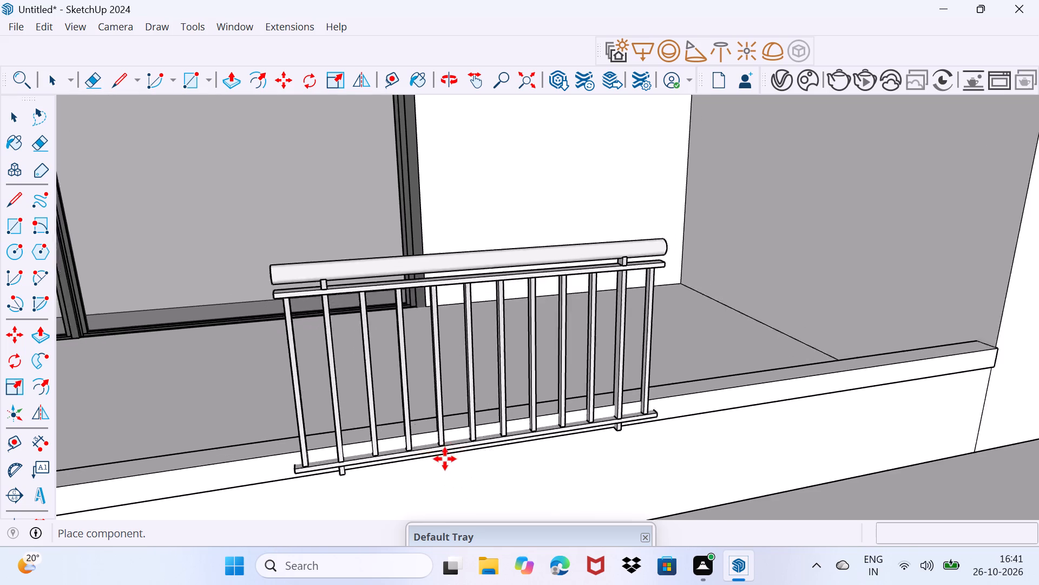
{"action": "scroll", "coordinate": [445, 459], "scroll_direction": "down", "scroll_amount": 2}
{"action": "scroll", "coordinate": [550, 422], "scroll_direction": "down", "scroll_amount": 8}
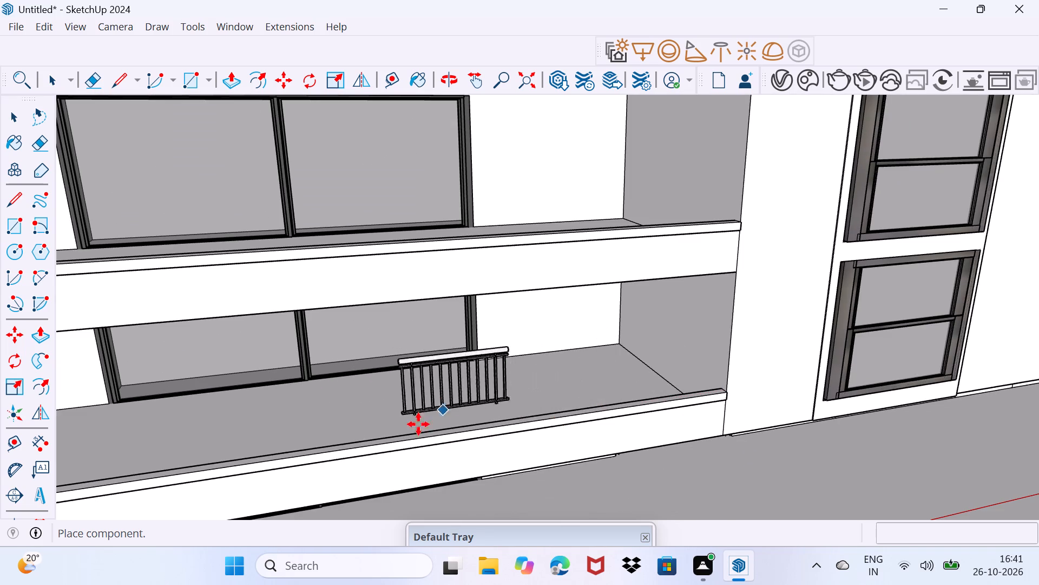
{"action": "scroll", "coordinate": [650, 406], "scroll_direction": "up", "scroll_amount": 7}
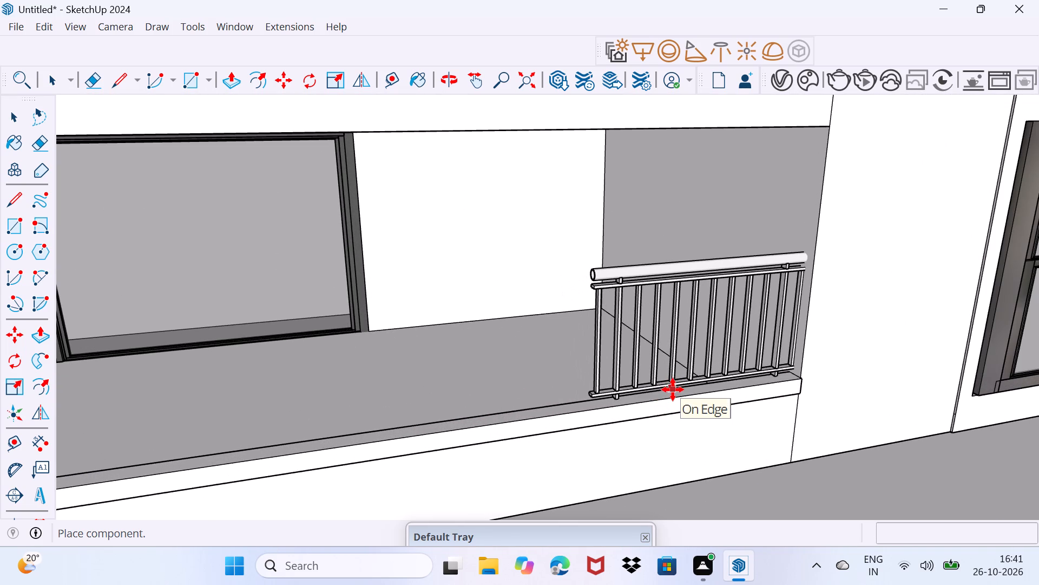
{"action": "scroll", "coordinate": [666, 393], "scroll_direction": "up", "scroll_amount": 9}
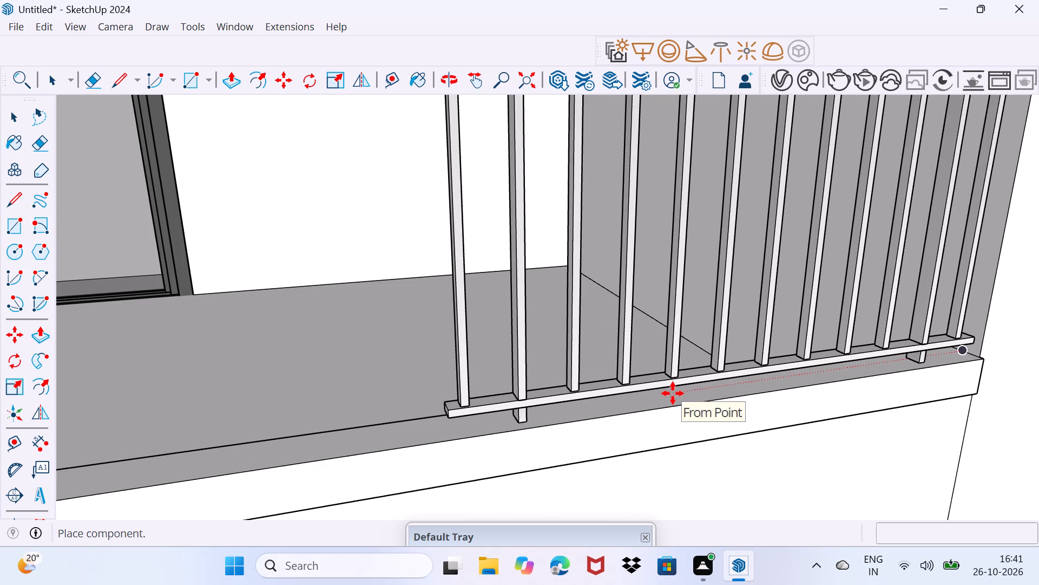
{"action": "left_click", "coordinate": [673, 393]}
Open the placed railing for editing and select the complete railing group inside it.
{"action": "scroll", "coordinate": [637, 389], "scroll_direction": "down", "scroll_amount": 16}
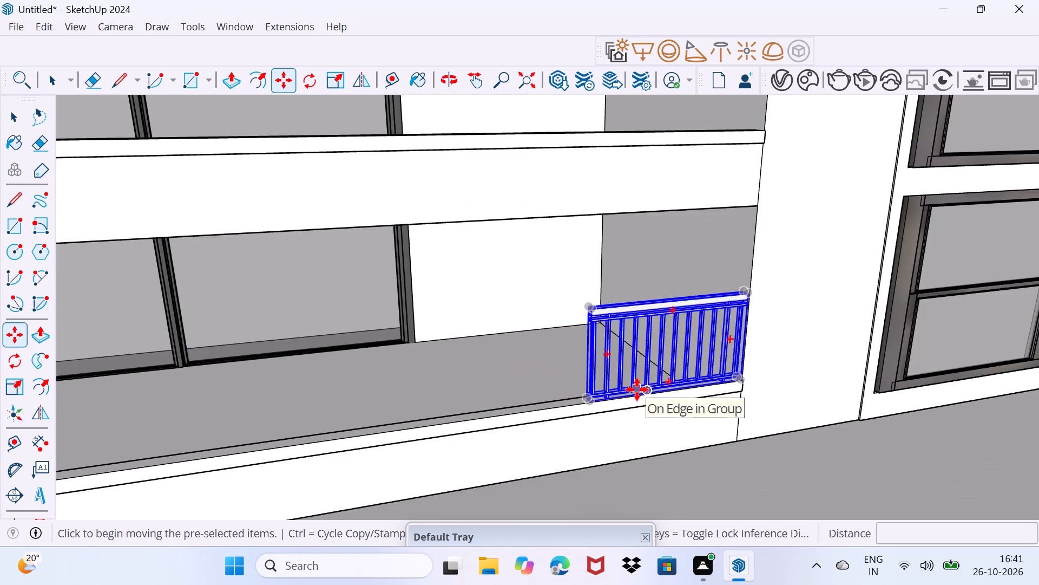
{"action": "scroll", "coordinate": [637, 389], "scroll_direction": "down", "scroll_amount": 16}
{"action": "scroll", "coordinate": [637, 389], "scroll_direction": "up", "scroll_amount": 5}
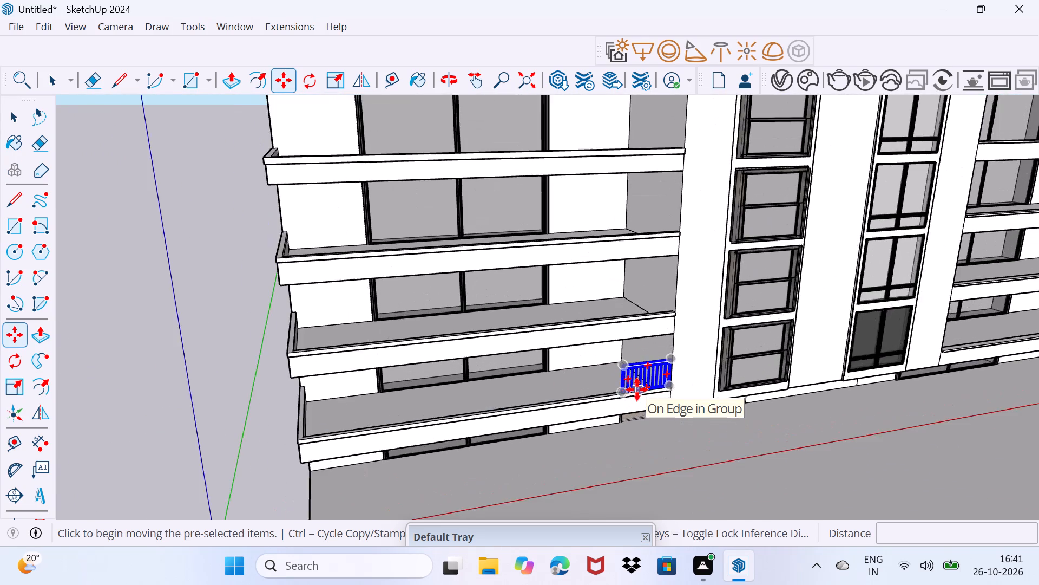
{"action": "scroll", "coordinate": [637, 389], "scroll_direction": "up", "scroll_amount": 18}
{"action": "key", "text": "space"}
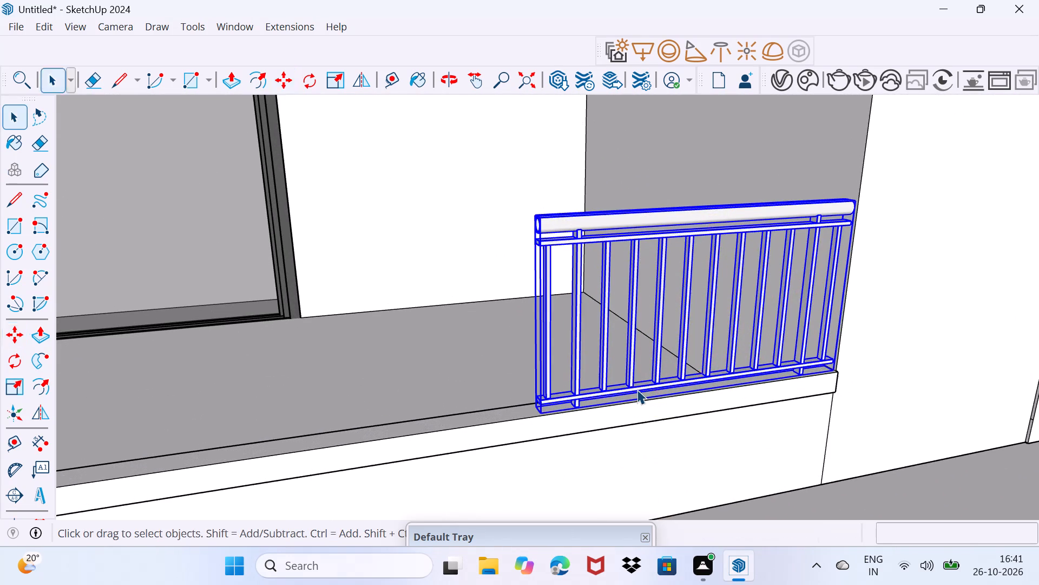
{"action": "left_click", "coordinate": [640, 362]}
{"action": "double_click", "coordinate": [657, 211]}
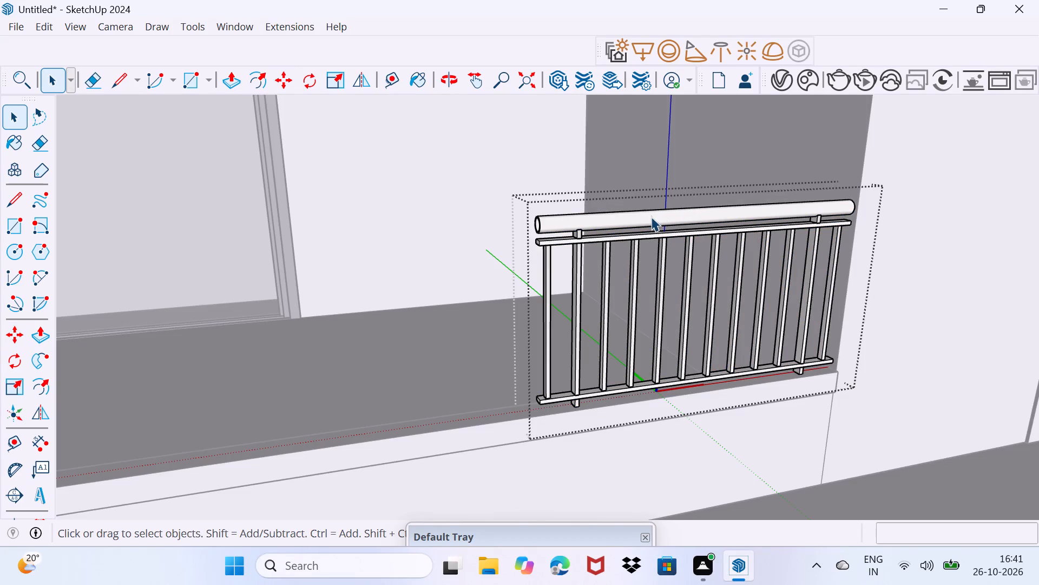
{"action": "left_click", "coordinate": [650, 218]}
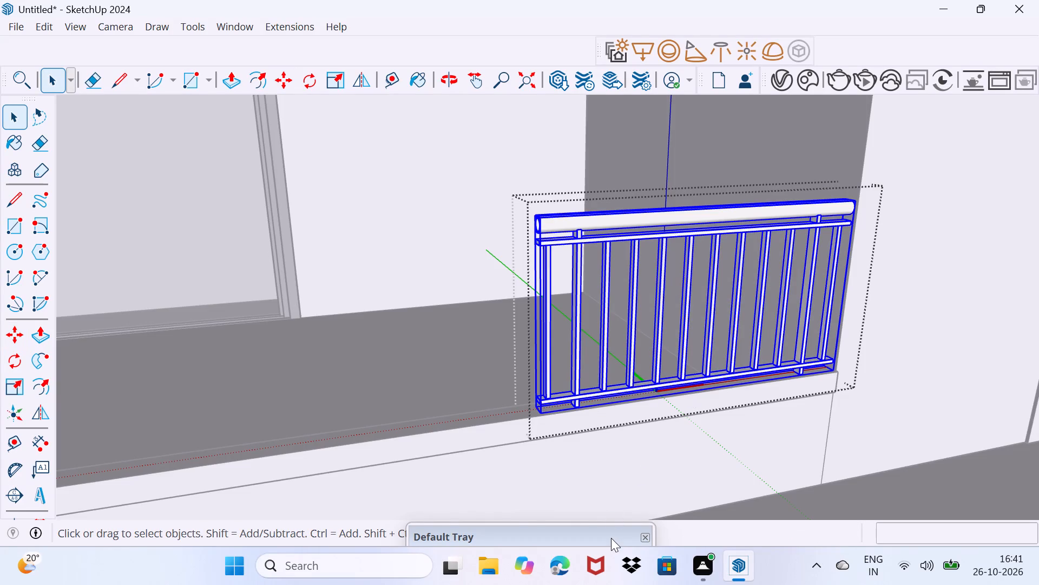
Choose 0135_DarkGray from the Colors-Named materials as the paint colour for the railing.
{"action": "left_click_drag", "start_coordinate": [611, 538], "coordinate": [829, 324]}
{"action": "left_click", "coordinate": [771, 489]}
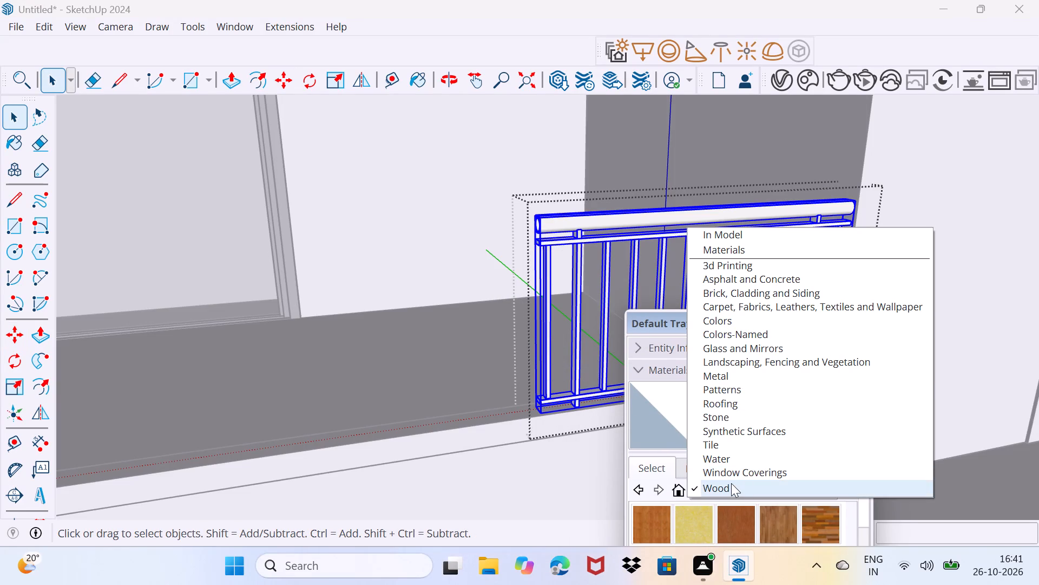
{"action": "left_click", "coordinate": [768, 333]}
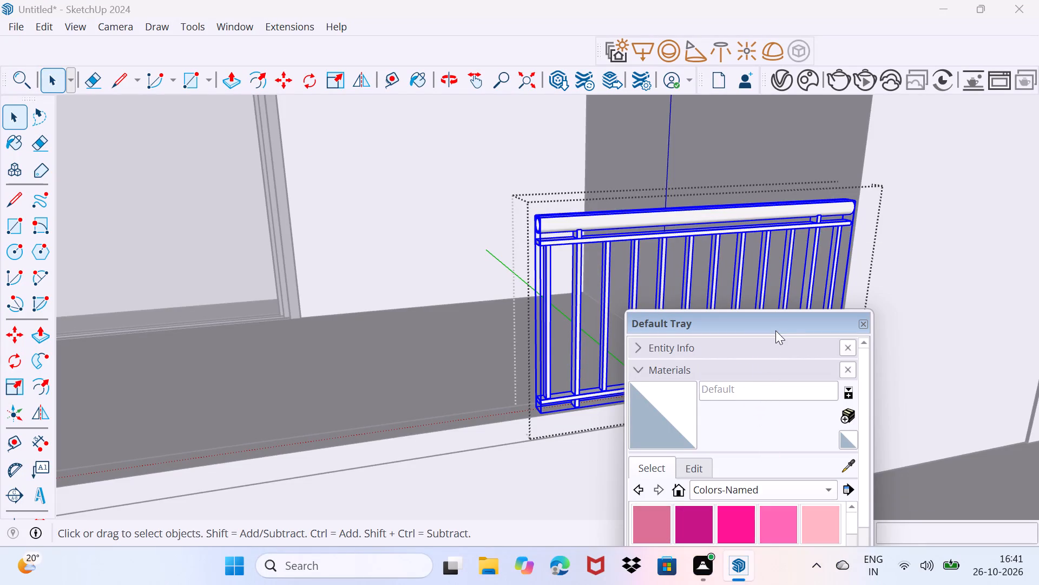
{"action": "left_click_drag", "start_coordinate": [775, 329], "coordinate": [999, 71]}
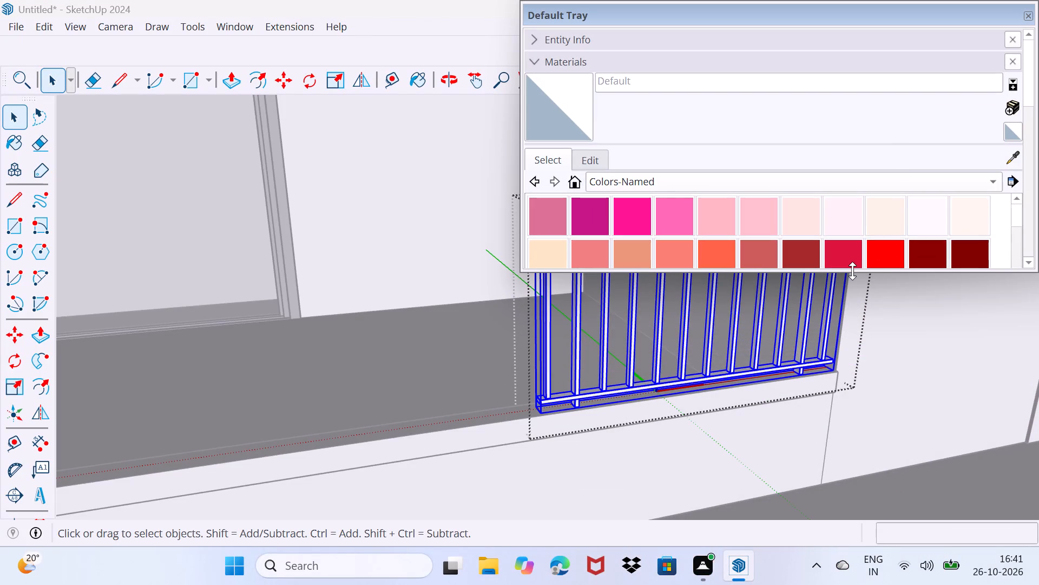
{"action": "left_click_drag", "start_coordinate": [852, 272], "coordinate": [828, 483]}
{"action": "scroll", "coordinate": [818, 361], "scroll_direction": "down", "scroll_amount": 8}
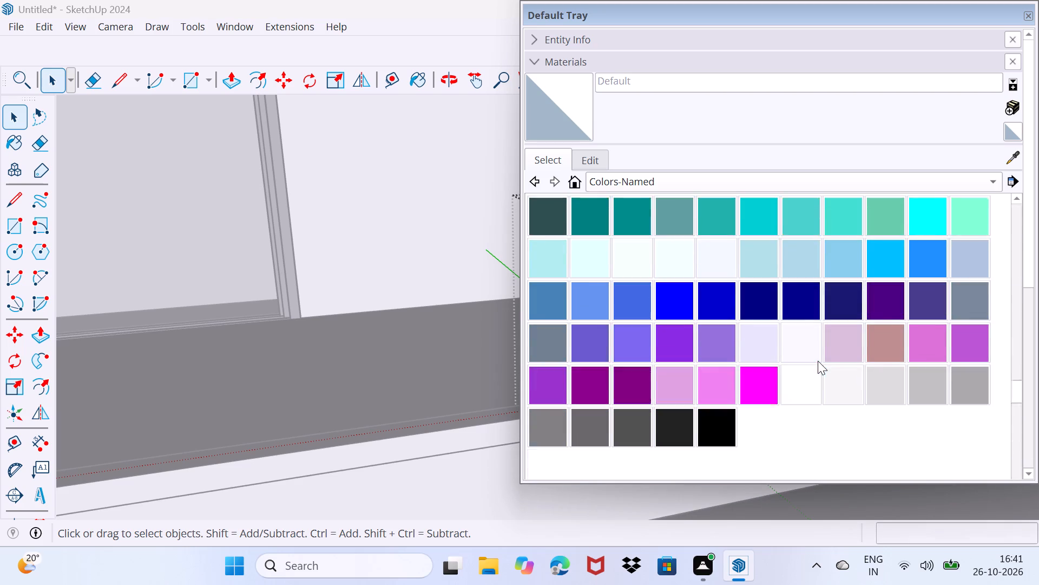
{"action": "scroll", "coordinate": [818, 361], "scroll_direction": "down", "scroll_amount": 1}
{"action": "left_click", "coordinate": [626, 387]}
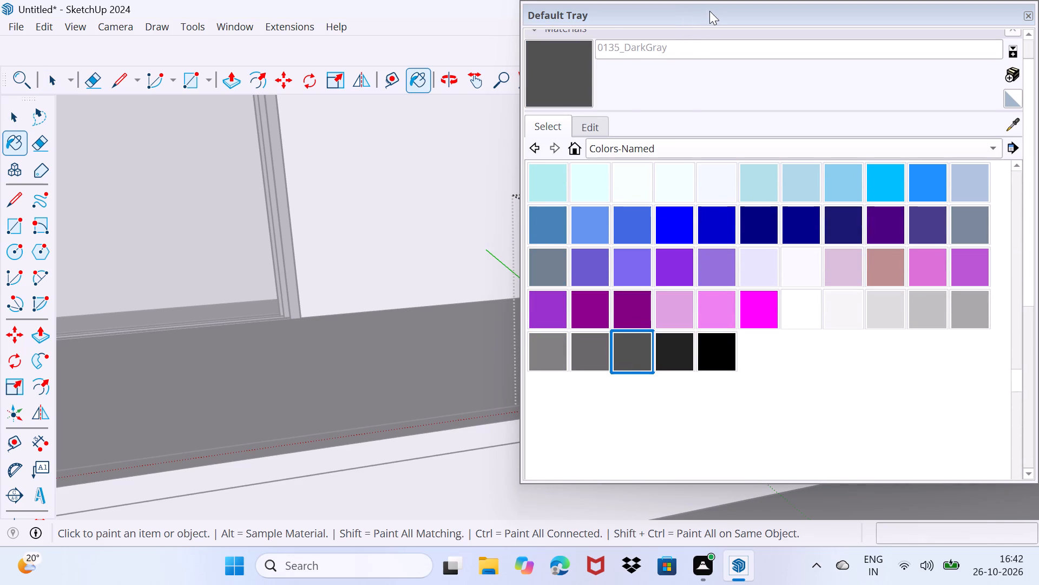
{"action": "left_click_drag", "start_coordinate": [709, 11], "coordinate": [537, 545]}
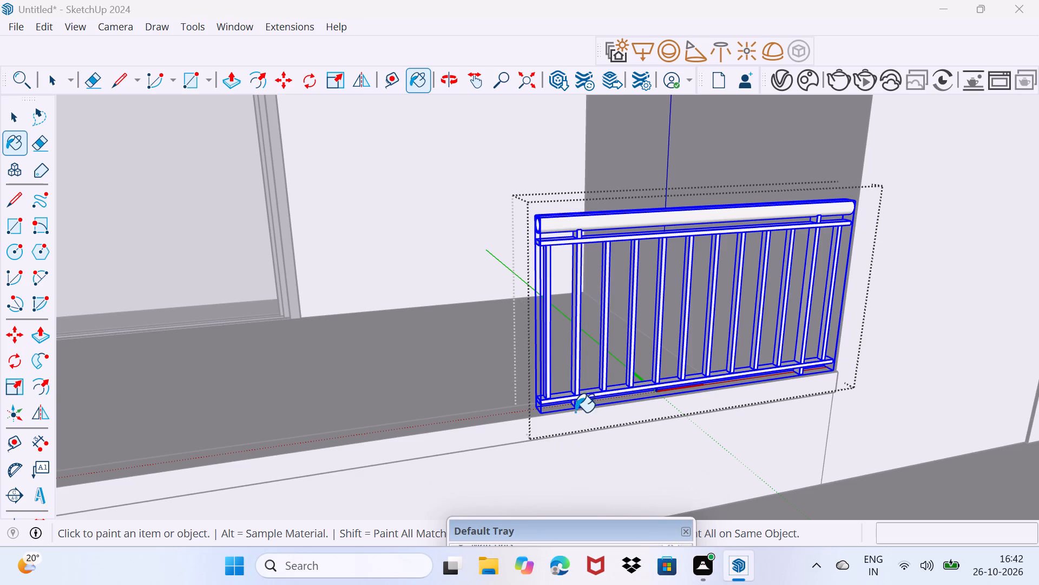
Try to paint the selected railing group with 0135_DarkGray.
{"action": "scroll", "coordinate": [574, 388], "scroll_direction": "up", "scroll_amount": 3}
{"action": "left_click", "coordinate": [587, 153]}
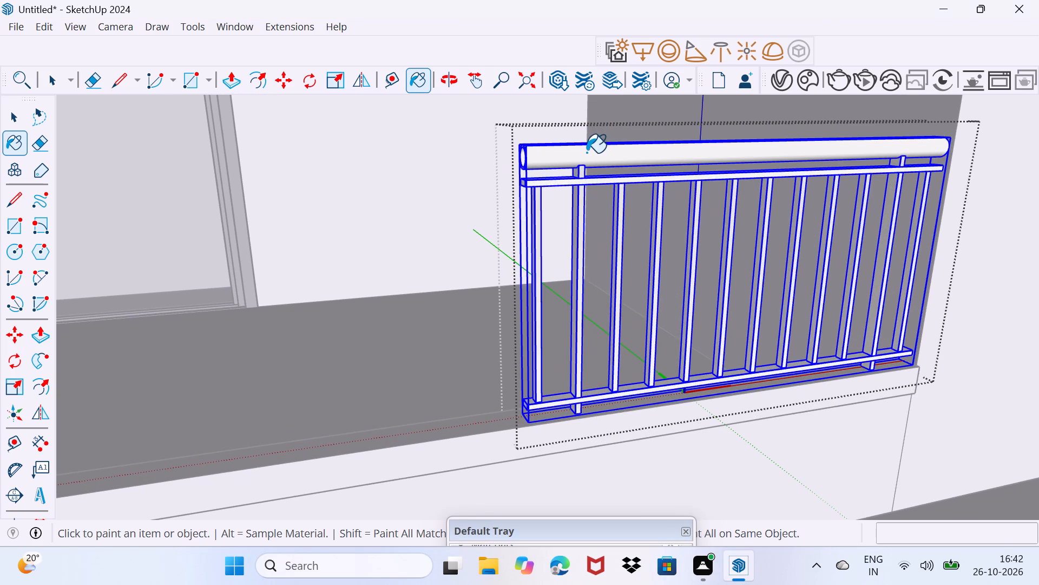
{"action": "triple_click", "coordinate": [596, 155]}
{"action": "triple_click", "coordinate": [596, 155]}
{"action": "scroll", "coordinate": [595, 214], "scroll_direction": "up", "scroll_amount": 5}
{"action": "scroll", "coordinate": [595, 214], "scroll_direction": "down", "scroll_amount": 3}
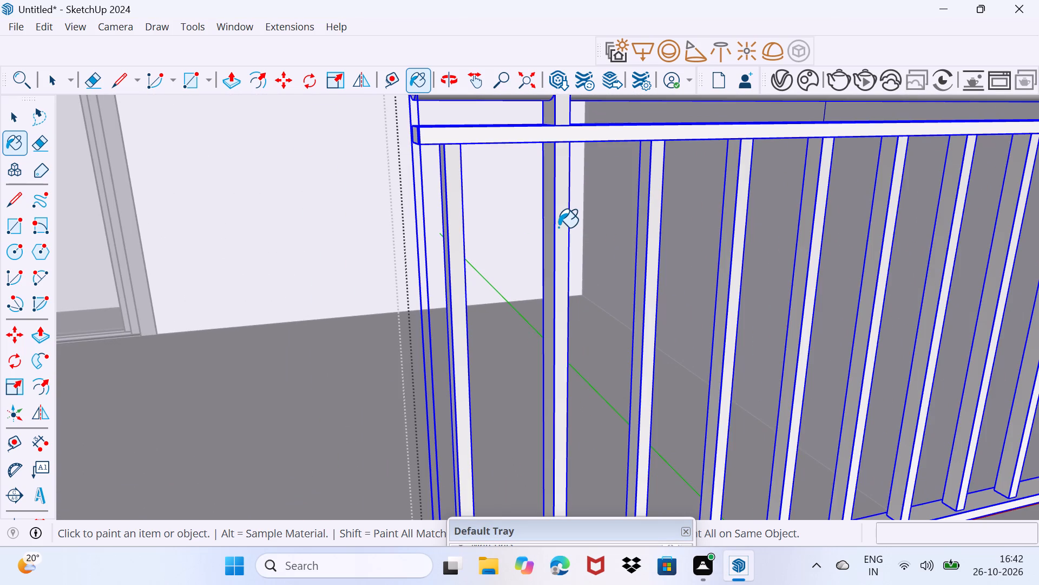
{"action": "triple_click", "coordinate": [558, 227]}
Open the horizontal rail beneath the handrail inside the railing group and paint it 0135_DarkGray.
{"action": "key", "text": "space"}
{"action": "key", "text": "space"}
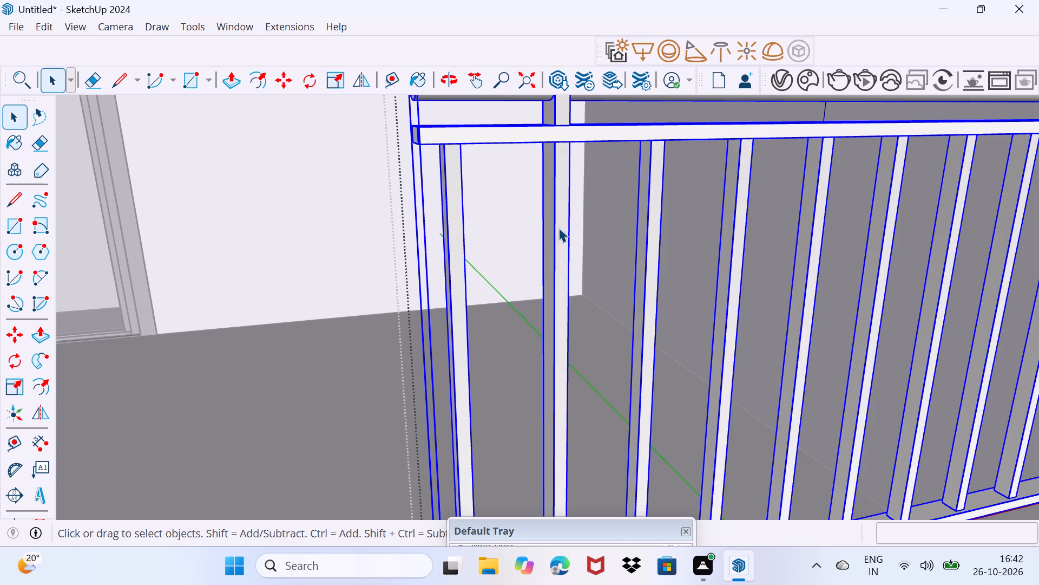
{"action": "left_click", "coordinate": [558, 227]}
{"action": "double_click", "coordinate": [558, 227]}
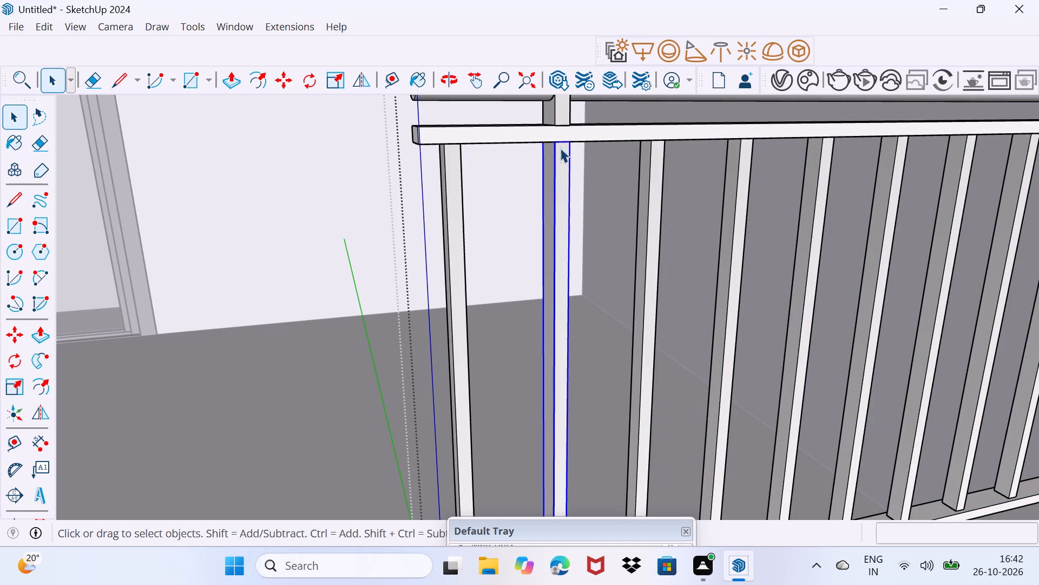
{"action": "left_click", "coordinate": [563, 141]}
{"action": "double_click", "coordinate": [570, 134]}
{"action": "middle_click", "coordinate": [570, 133]}
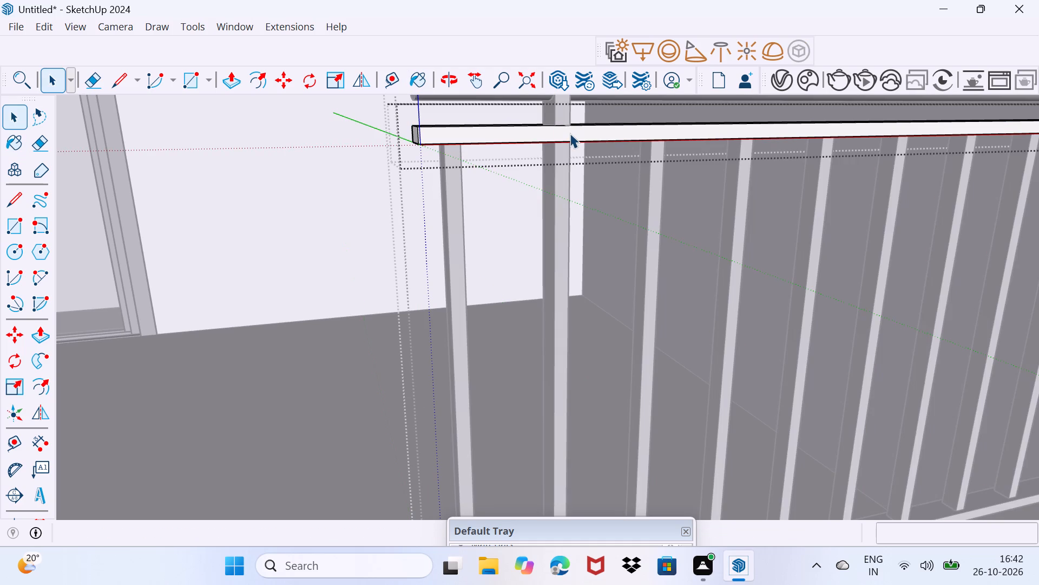
{"action": "left_click_drag", "start_coordinate": [561, 524], "coordinate": [594, 391]}
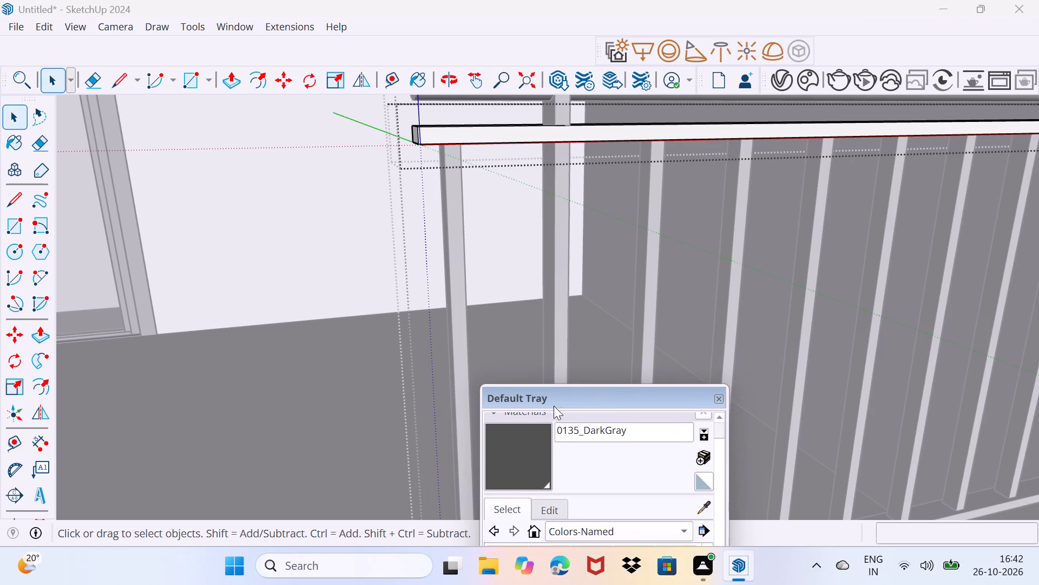
{"action": "left_click", "coordinate": [523, 451]}
{"action": "left_click_drag", "start_coordinate": [574, 393], "coordinate": [571, 539]}
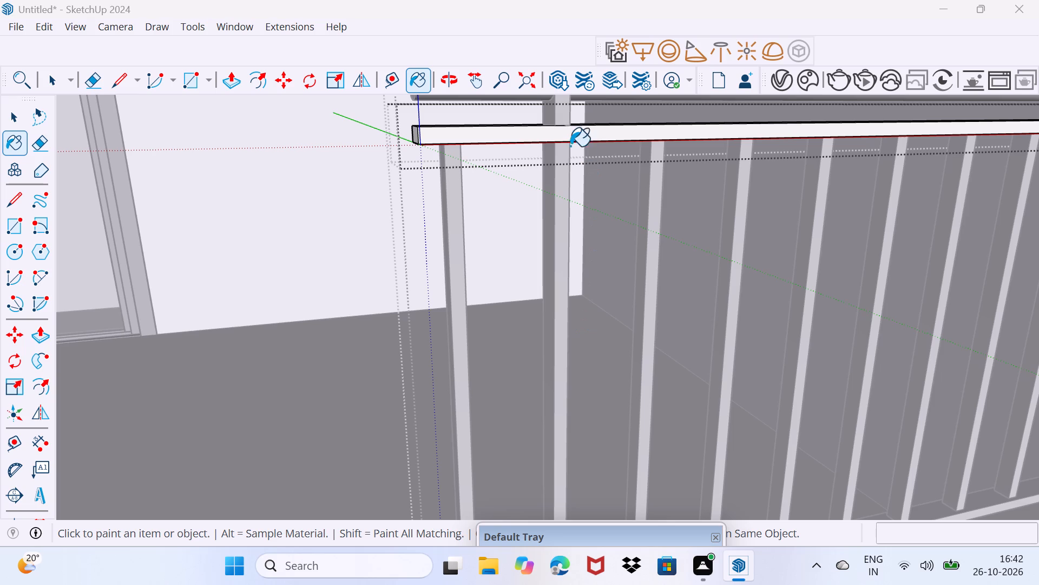
{"action": "left_click", "coordinate": [569, 137]}
{"action": "left_click", "coordinate": [567, 160]}
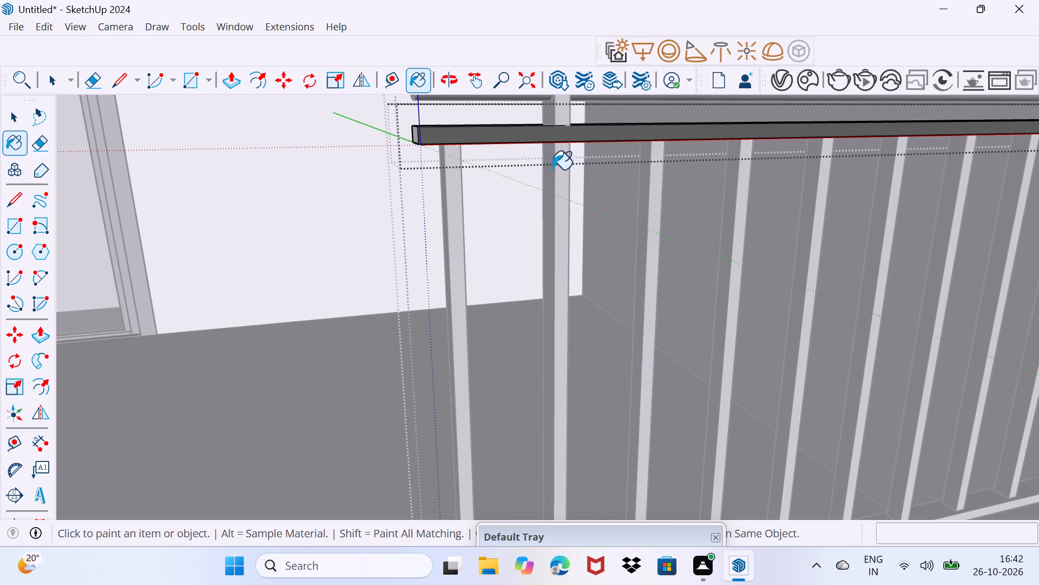
Leave the horizontal rail's group and paint the round top handrail 0135_DarkGray.
{"action": "scroll", "coordinate": [534, 195], "scroll_direction": "up", "scroll_amount": 3}
{"action": "scroll", "coordinate": [534, 195], "scroll_direction": "down", "scroll_amount": 4}
{"action": "left_click", "coordinate": [519, 110]}
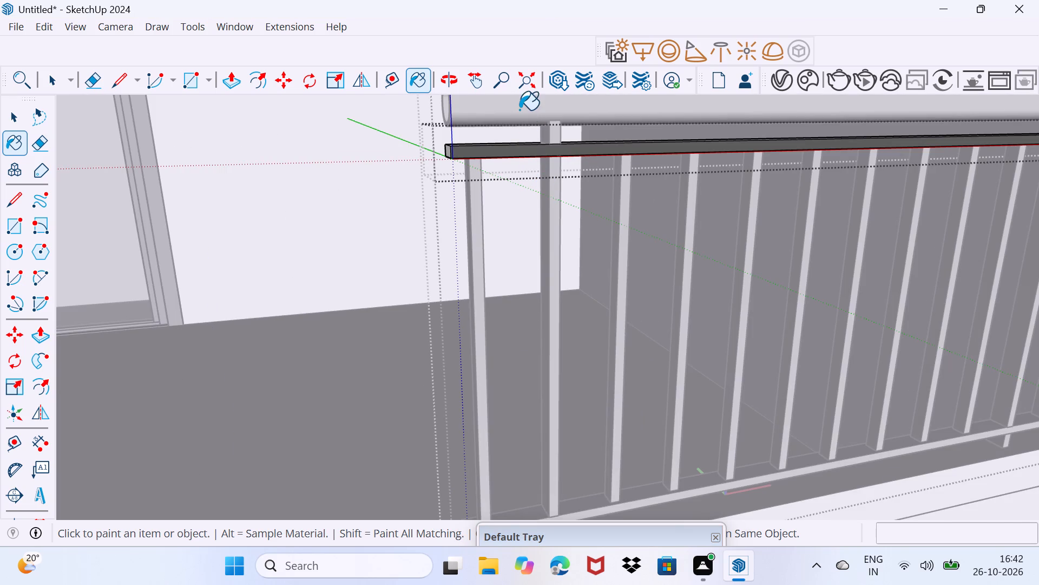
{"action": "key", "text": "space"}
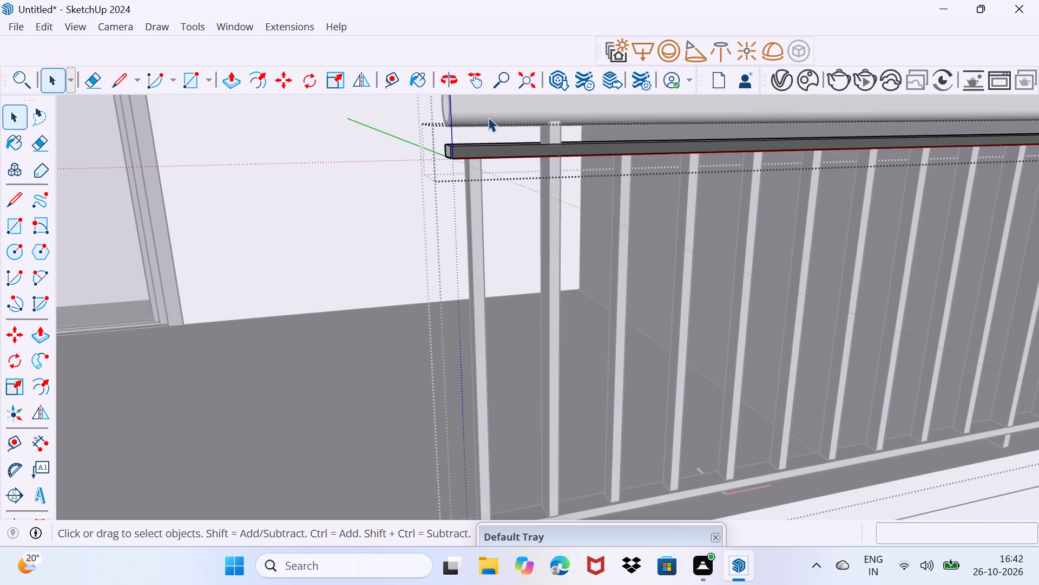
{"action": "left_click", "coordinate": [488, 117]}
{"action": "left_click", "coordinate": [488, 117]}
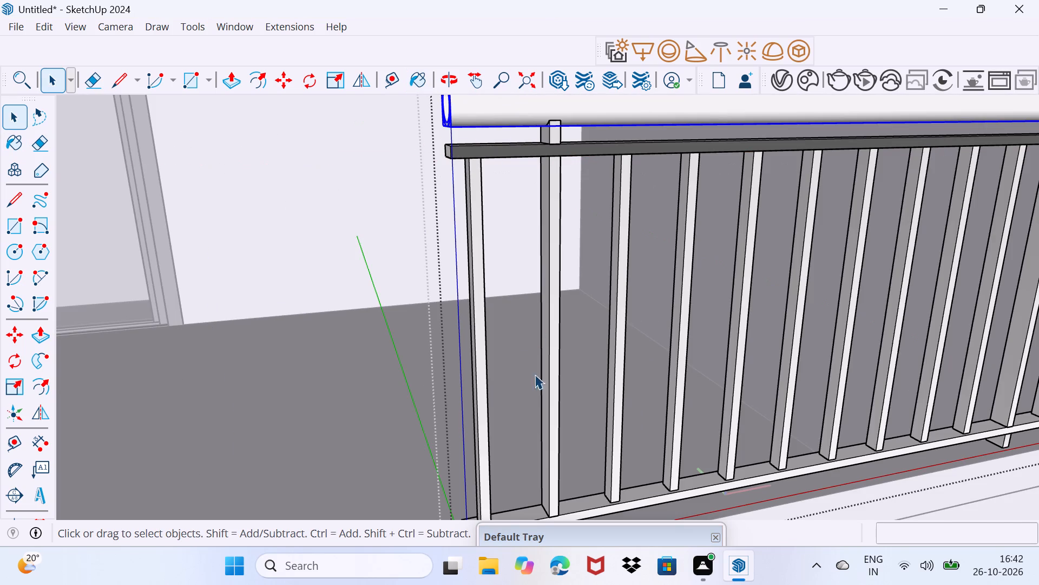
{"action": "left_click_drag", "start_coordinate": [586, 490], "coordinate": [591, 469]}
{"action": "left_click_drag", "start_coordinate": [569, 529], "coordinate": [599, 425]}
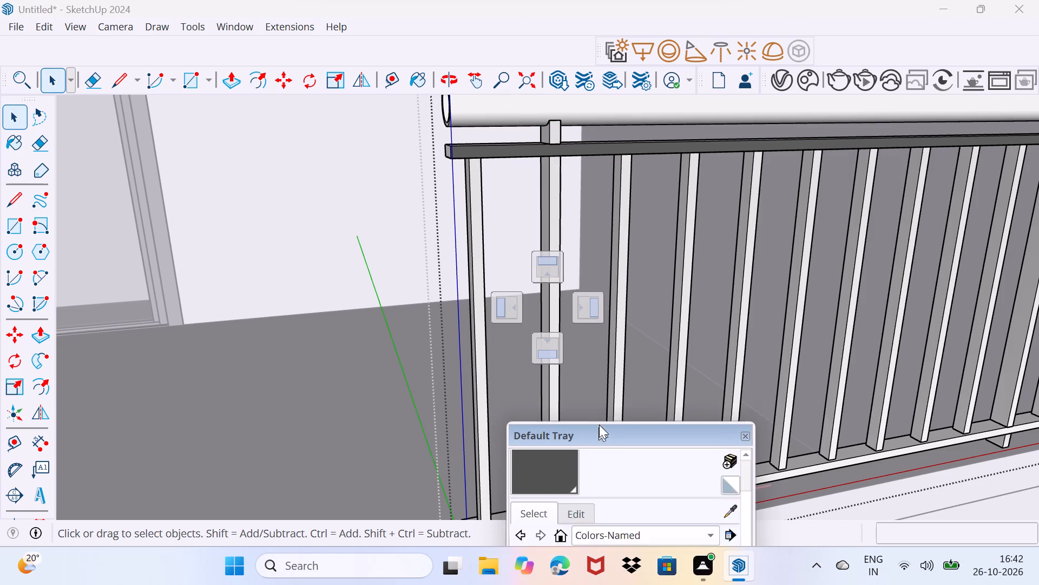
{"action": "left_click_drag", "start_coordinate": [599, 425], "coordinate": [603, 397]}
{"action": "left_click", "coordinate": [549, 443]}
{"action": "left_click", "coordinate": [473, 112]}
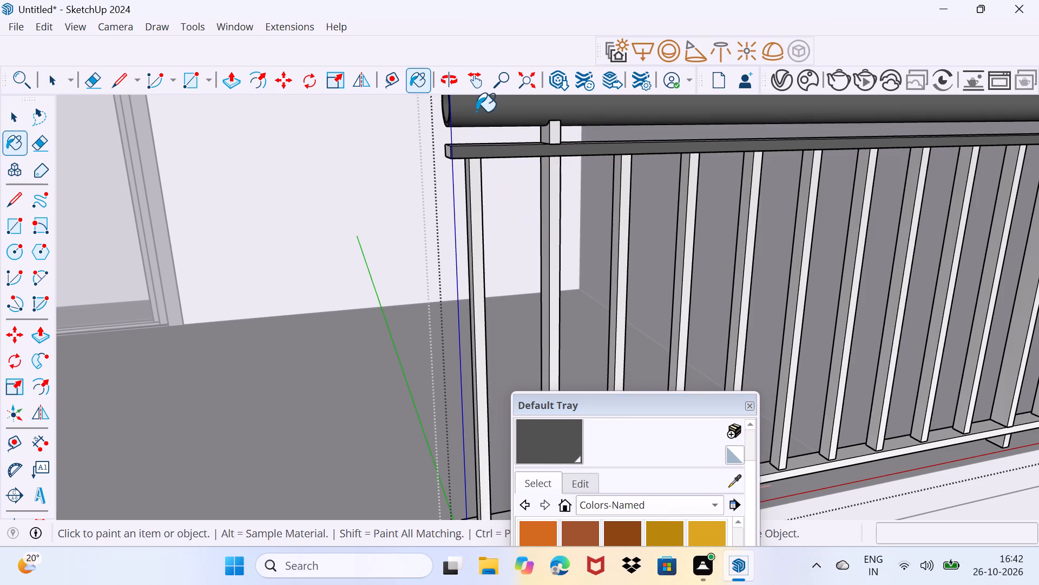
Paint the end baluster beneath the horizontal rail 0135_DarkGray.
{"action": "left_click", "coordinate": [479, 175]}
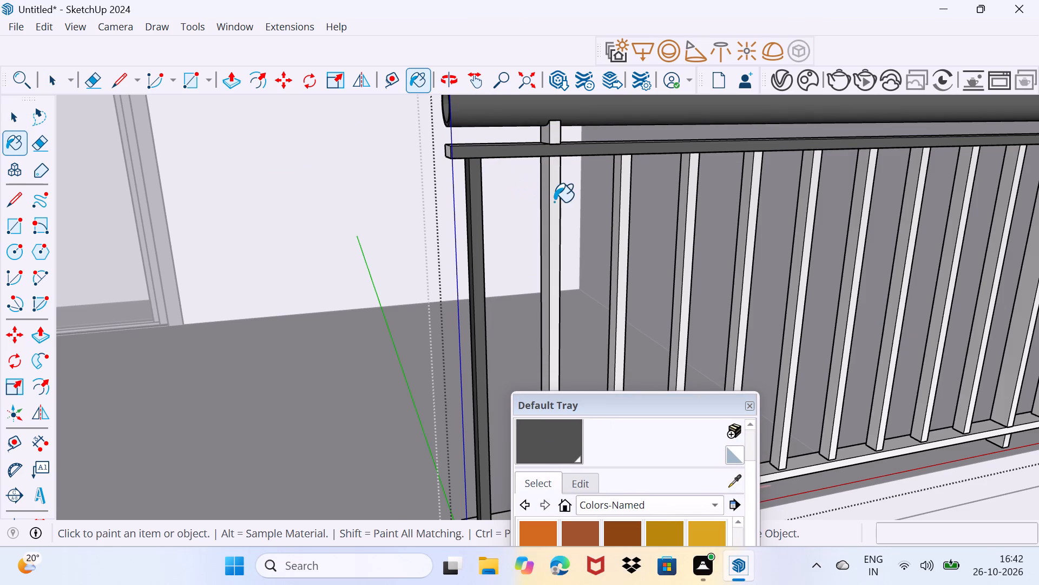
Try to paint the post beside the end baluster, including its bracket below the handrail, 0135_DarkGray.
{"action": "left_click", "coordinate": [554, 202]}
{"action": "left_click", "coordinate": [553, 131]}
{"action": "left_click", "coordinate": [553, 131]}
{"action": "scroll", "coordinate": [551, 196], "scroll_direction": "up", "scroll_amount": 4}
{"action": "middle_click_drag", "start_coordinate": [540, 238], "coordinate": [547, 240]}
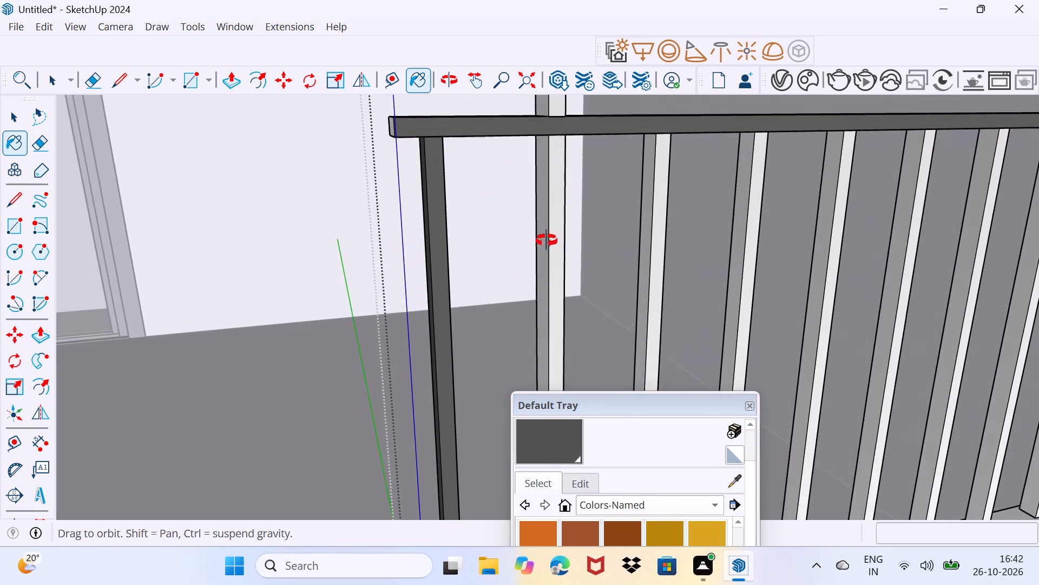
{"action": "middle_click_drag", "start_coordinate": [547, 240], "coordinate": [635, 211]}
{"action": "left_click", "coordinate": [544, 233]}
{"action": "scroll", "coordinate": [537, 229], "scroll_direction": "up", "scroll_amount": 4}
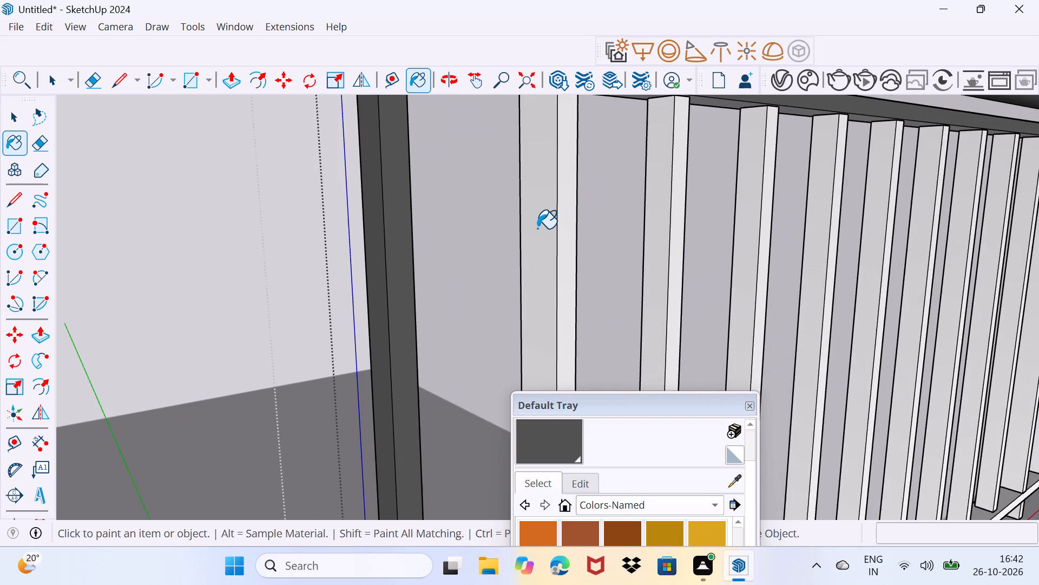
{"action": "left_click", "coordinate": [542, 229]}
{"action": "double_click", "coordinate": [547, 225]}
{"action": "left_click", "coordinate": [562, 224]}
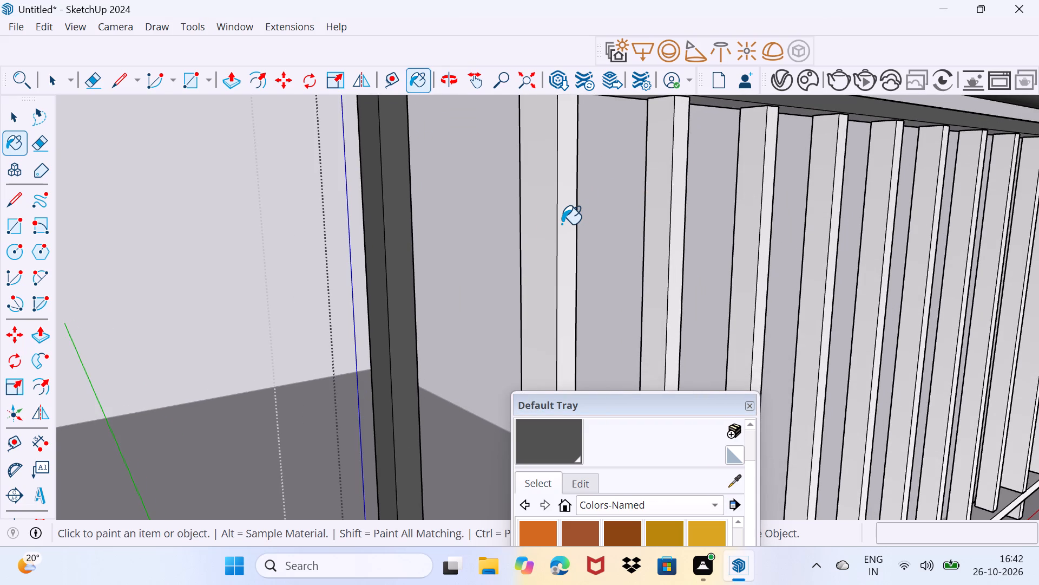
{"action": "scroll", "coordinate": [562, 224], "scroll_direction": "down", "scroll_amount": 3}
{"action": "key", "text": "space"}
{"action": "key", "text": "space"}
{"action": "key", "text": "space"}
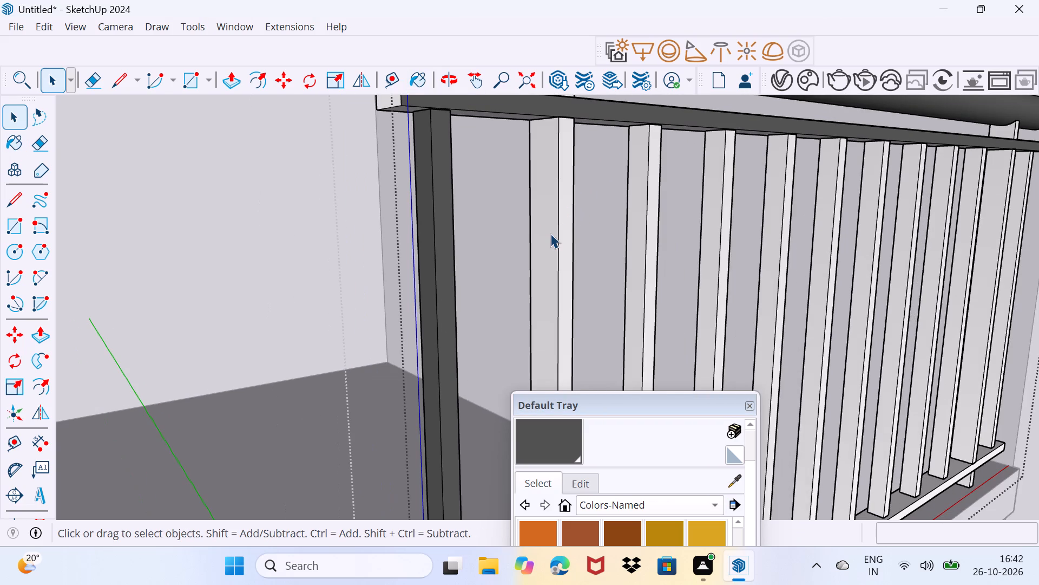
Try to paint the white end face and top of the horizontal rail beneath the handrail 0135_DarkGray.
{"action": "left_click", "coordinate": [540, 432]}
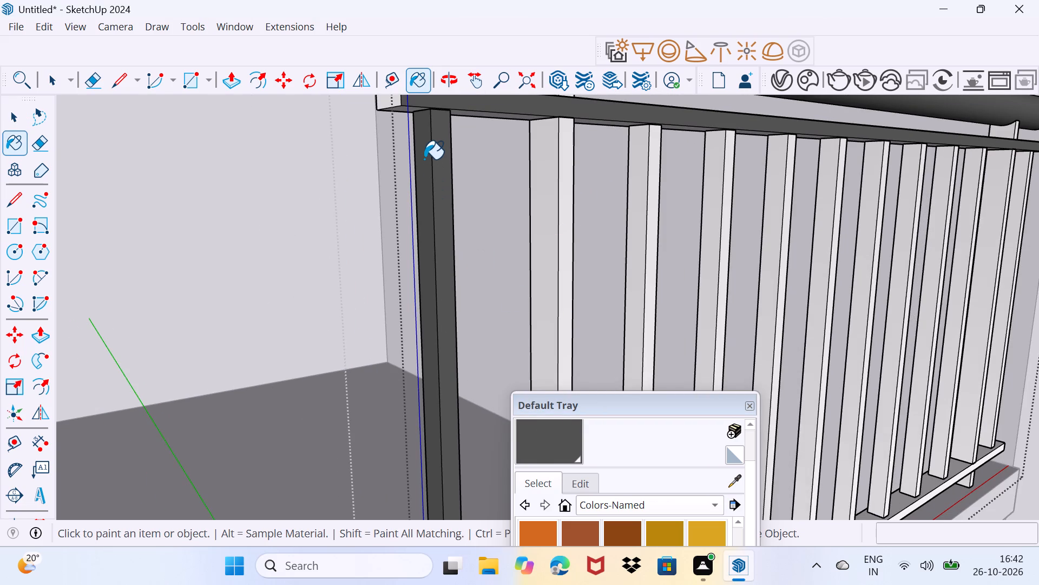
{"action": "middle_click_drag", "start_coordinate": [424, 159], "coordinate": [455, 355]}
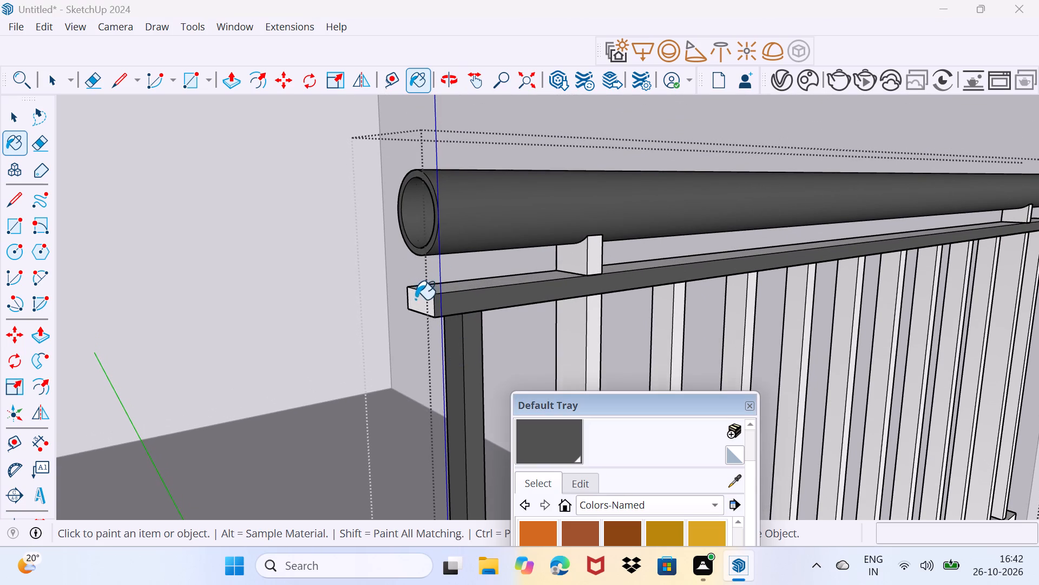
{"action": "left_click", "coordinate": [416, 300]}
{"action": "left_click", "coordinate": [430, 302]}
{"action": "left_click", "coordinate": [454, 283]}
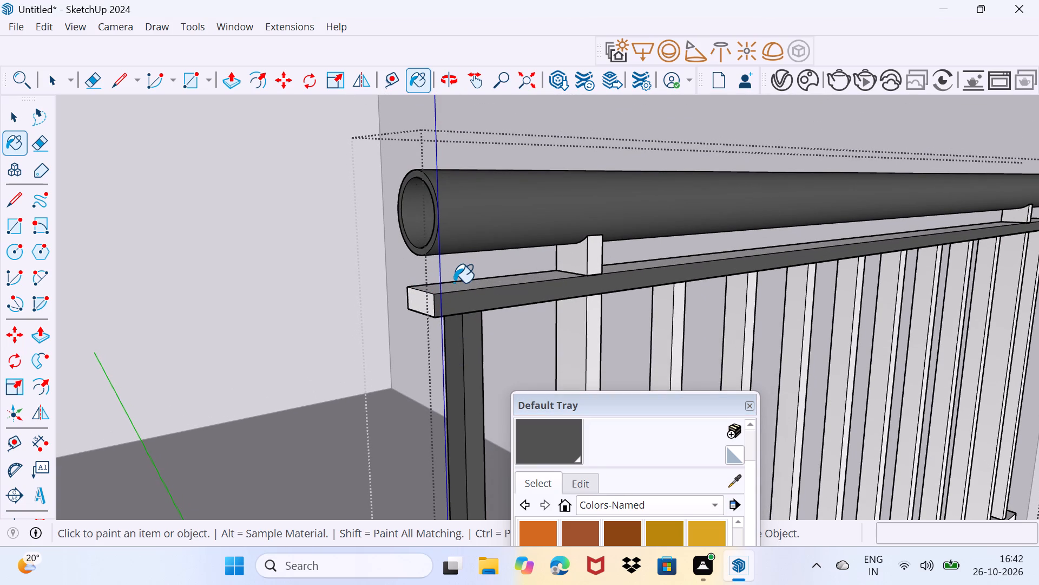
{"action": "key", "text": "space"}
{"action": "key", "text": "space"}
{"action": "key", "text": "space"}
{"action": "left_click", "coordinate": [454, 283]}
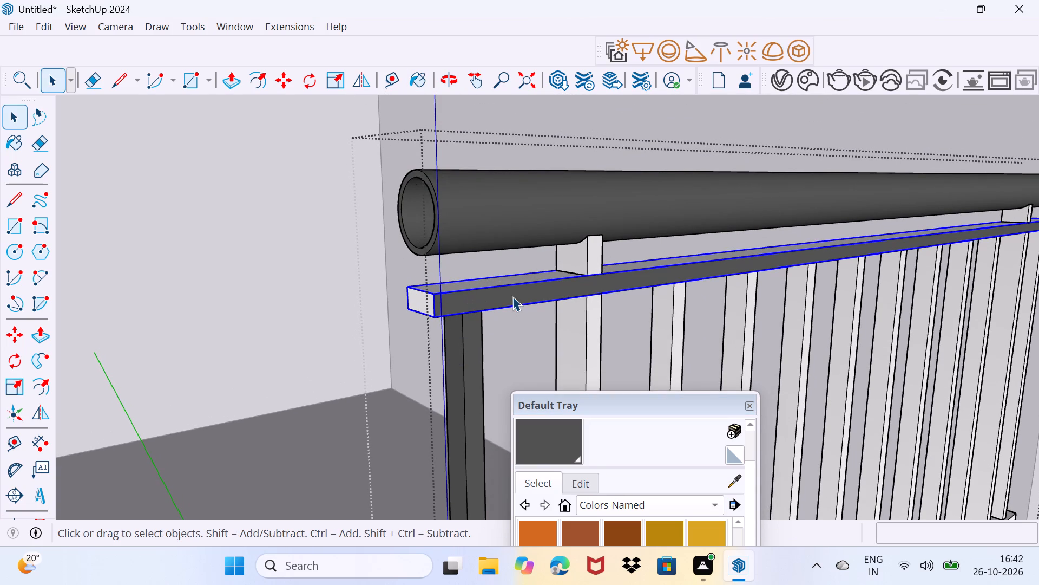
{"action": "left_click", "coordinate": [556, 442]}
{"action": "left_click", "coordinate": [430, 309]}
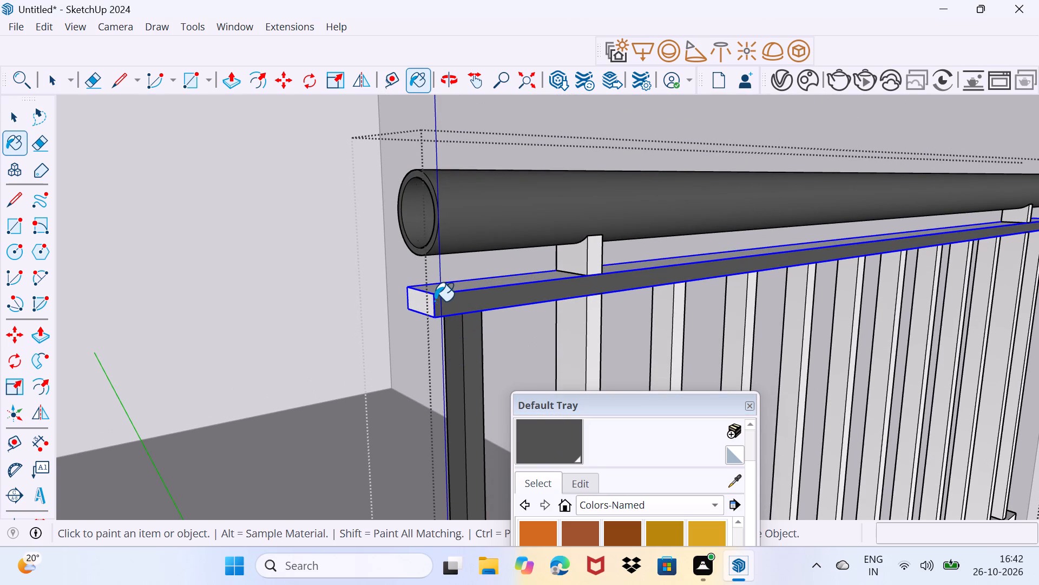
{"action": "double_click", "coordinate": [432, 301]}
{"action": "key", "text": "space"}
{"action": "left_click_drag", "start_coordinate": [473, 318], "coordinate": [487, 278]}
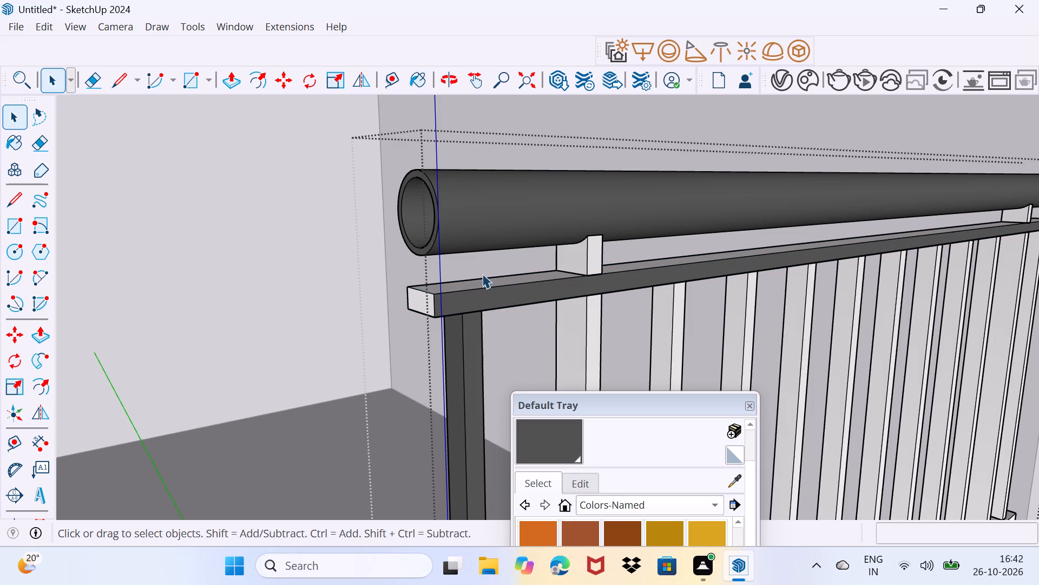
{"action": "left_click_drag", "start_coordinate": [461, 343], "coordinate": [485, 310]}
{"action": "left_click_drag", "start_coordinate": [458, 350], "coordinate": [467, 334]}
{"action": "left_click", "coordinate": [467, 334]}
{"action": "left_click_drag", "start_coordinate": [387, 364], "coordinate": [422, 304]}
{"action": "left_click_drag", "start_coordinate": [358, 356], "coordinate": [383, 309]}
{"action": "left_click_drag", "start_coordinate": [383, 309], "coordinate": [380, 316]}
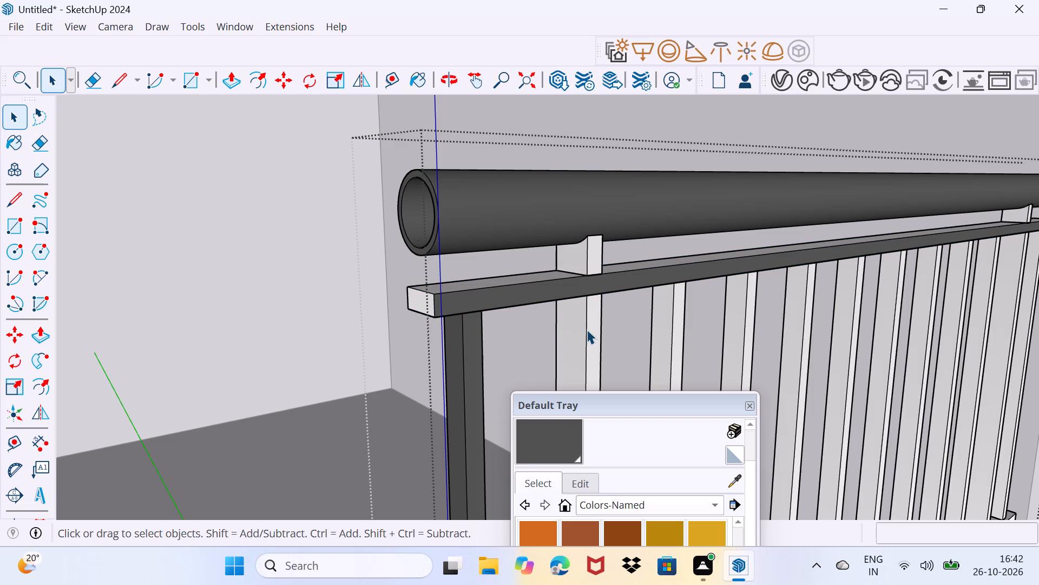
Open the group of the post beside the end baluster and paint its faces 0135_DarkGray.
{"action": "double_click", "coordinate": [587, 329]}
{"action": "left_click", "coordinate": [587, 329]}
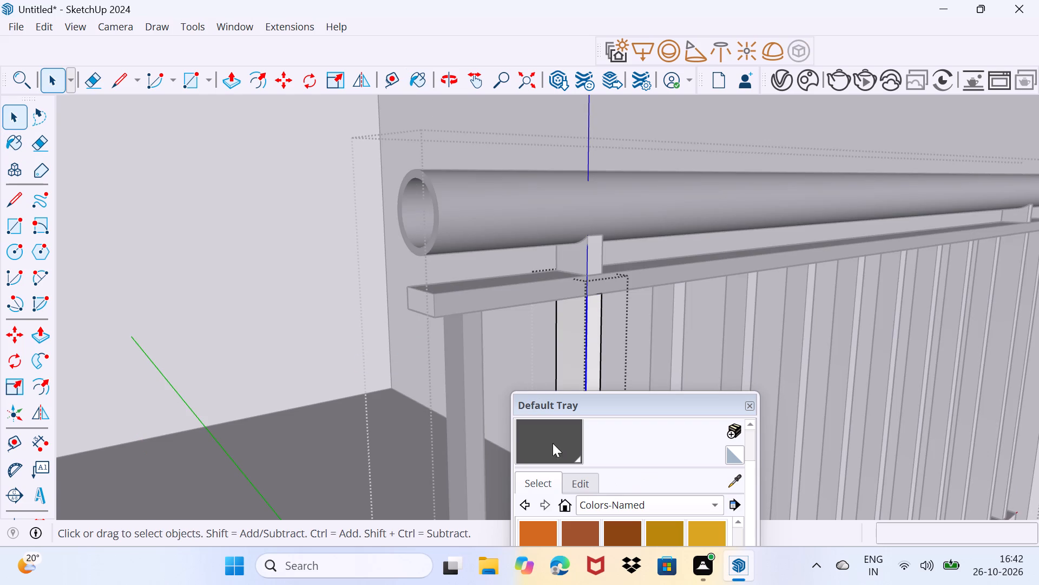
{"action": "left_click", "coordinate": [548, 439]}
{"action": "left_click", "coordinate": [571, 343]}
{"action": "left_click", "coordinate": [589, 330]}
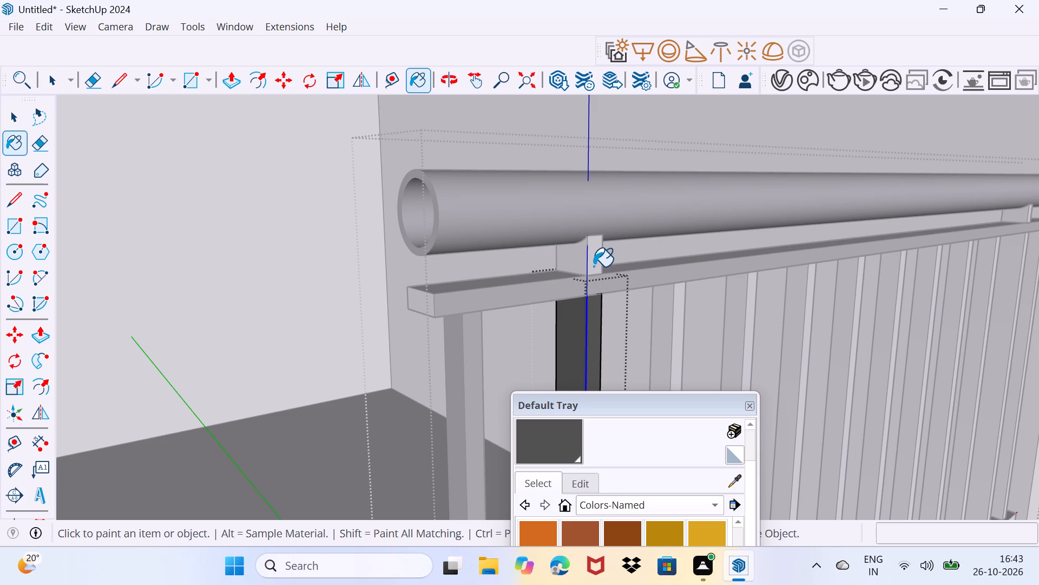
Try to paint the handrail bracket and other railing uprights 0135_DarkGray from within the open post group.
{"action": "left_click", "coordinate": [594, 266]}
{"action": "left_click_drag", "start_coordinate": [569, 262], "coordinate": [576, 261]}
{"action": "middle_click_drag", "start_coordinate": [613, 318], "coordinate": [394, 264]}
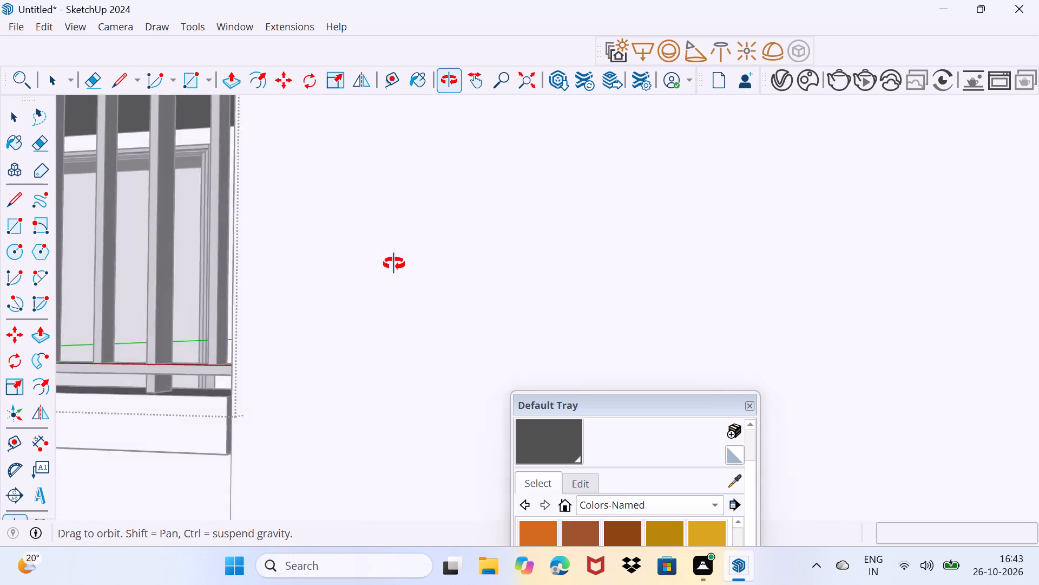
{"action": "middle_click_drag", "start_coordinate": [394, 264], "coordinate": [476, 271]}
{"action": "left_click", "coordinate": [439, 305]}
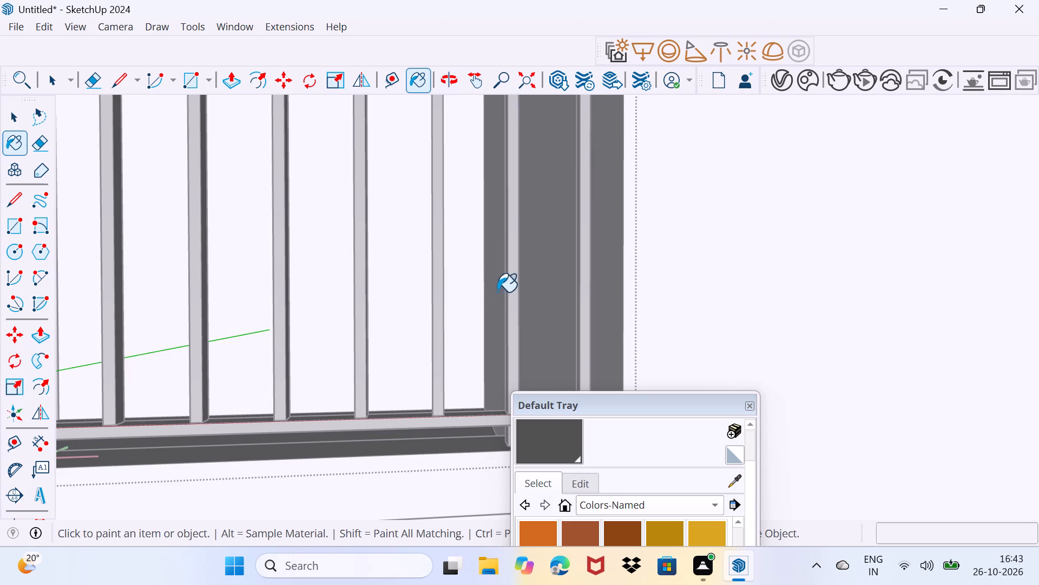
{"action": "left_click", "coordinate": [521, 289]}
Leave the open post and railing groups to return to the whole building model.
{"action": "scroll", "coordinate": [512, 283], "scroll_direction": "down", "scroll_amount": 4}
{"action": "left_click_drag", "start_coordinate": [596, 406], "coordinate": [591, 519]}
{"action": "key", "text": "space"}
{"action": "scroll", "coordinate": [561, 436], "scroll_direction": "down", "scroll_amount": 16}
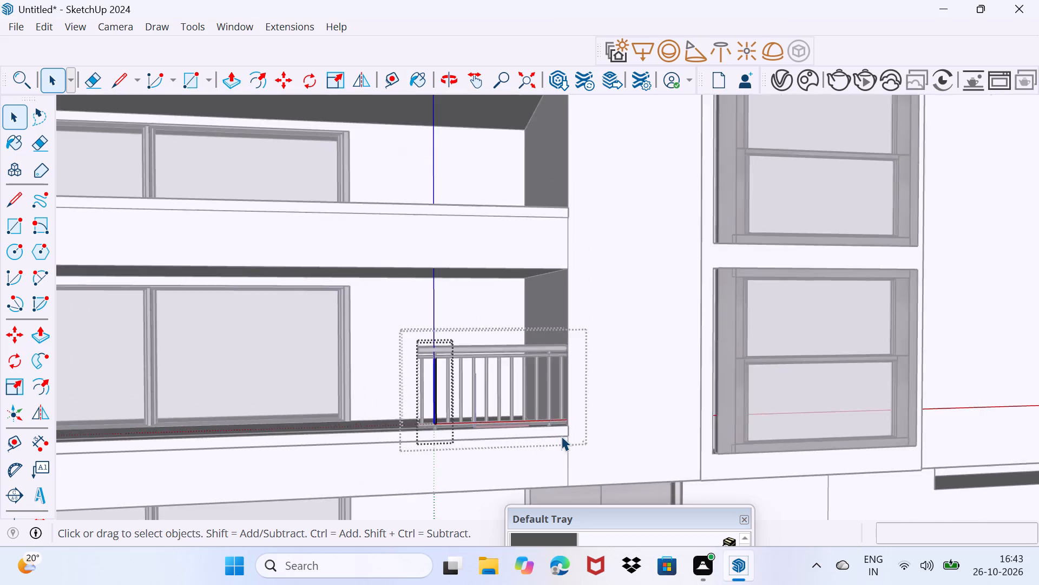
{"action": "scroll", "coordinate": [561, 436], "scroll_direction": "down", "scroll_amount": 15}
{"action": "triple_click", "coordinate": [300, 389]}
{"action": "triple_click", "coordinate": [299, 389]}
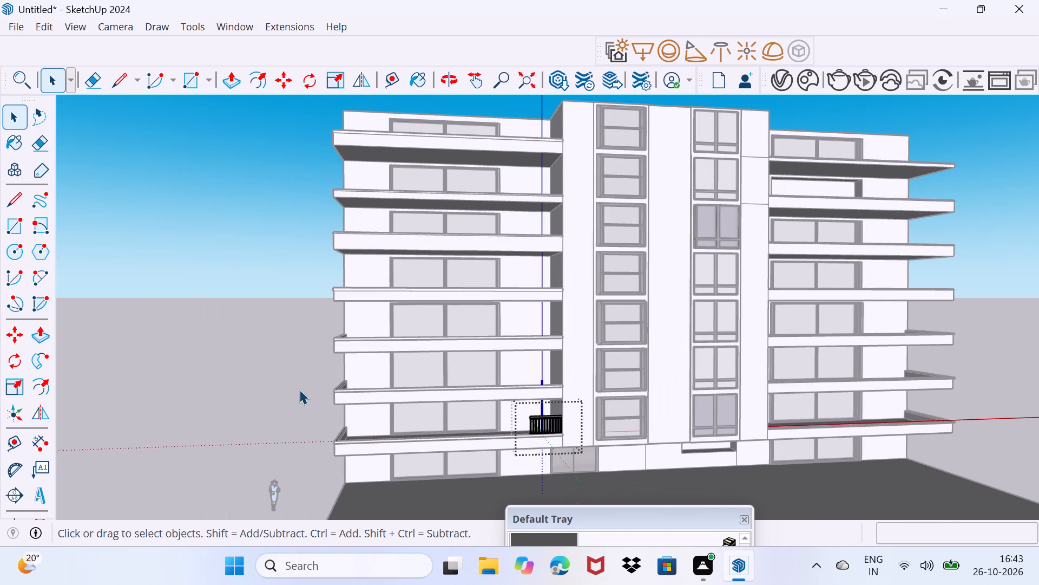
{"action": "left_click", "coordinate": [299, 389]}
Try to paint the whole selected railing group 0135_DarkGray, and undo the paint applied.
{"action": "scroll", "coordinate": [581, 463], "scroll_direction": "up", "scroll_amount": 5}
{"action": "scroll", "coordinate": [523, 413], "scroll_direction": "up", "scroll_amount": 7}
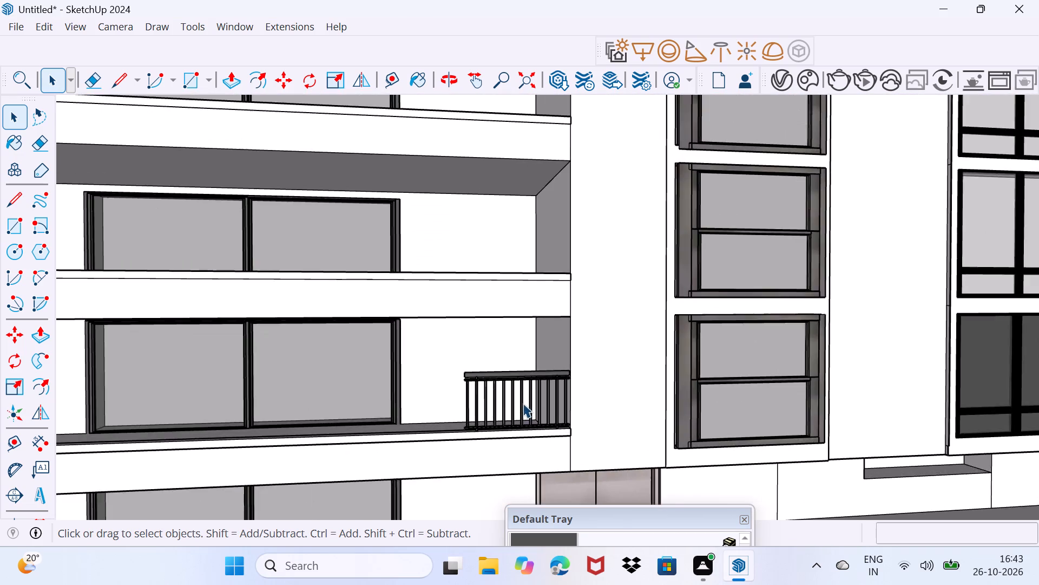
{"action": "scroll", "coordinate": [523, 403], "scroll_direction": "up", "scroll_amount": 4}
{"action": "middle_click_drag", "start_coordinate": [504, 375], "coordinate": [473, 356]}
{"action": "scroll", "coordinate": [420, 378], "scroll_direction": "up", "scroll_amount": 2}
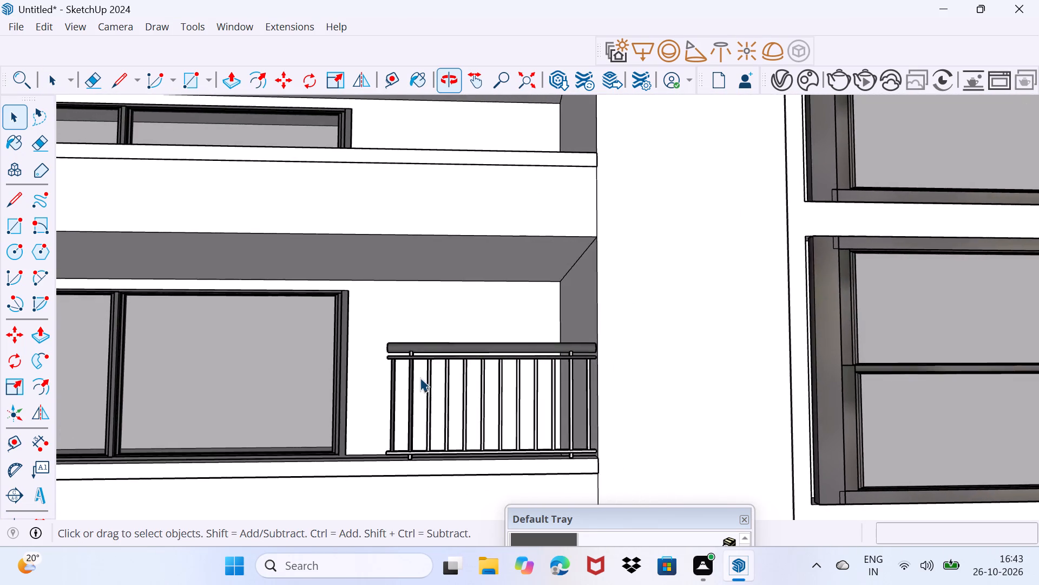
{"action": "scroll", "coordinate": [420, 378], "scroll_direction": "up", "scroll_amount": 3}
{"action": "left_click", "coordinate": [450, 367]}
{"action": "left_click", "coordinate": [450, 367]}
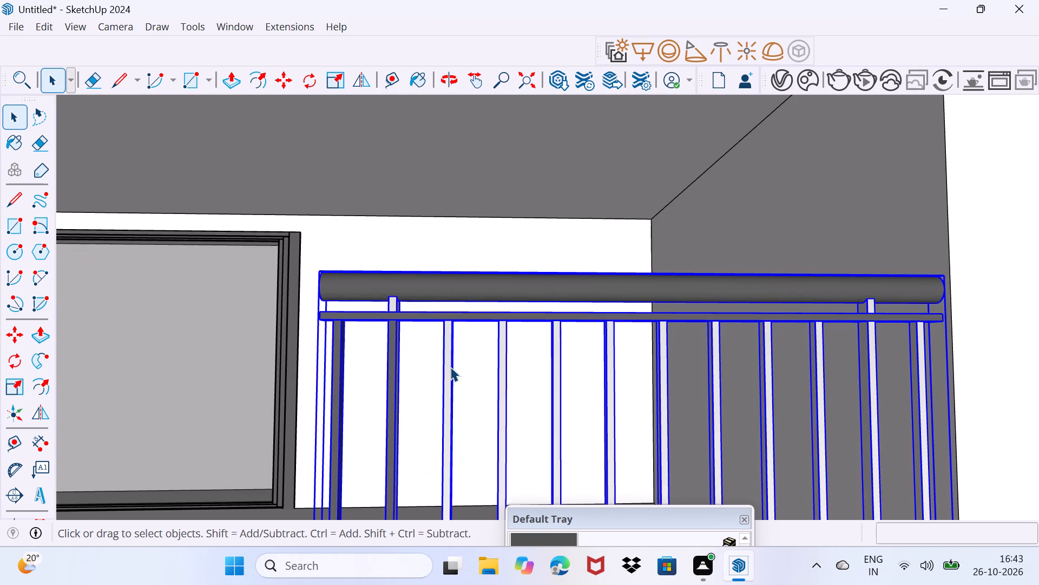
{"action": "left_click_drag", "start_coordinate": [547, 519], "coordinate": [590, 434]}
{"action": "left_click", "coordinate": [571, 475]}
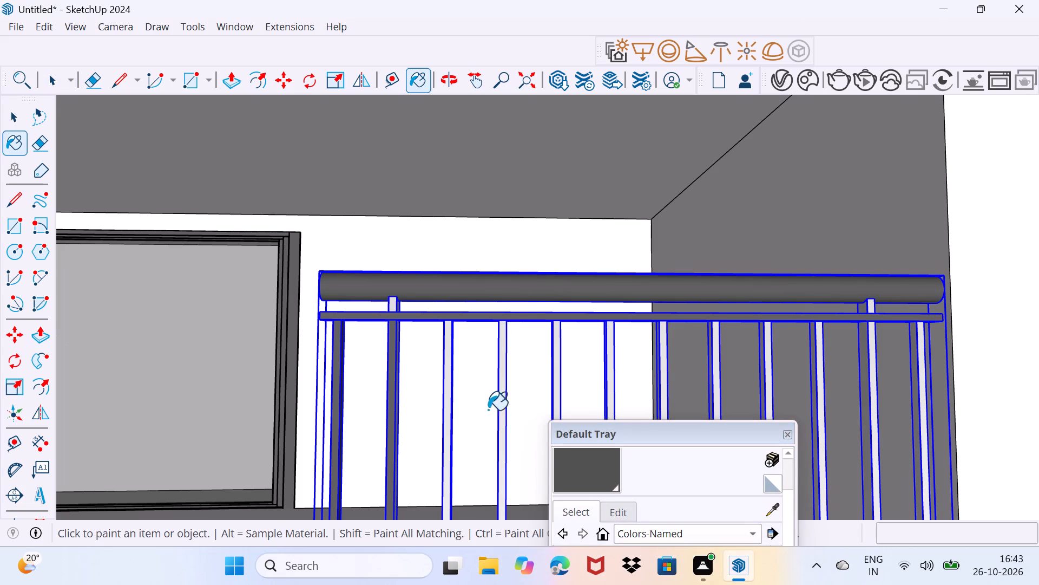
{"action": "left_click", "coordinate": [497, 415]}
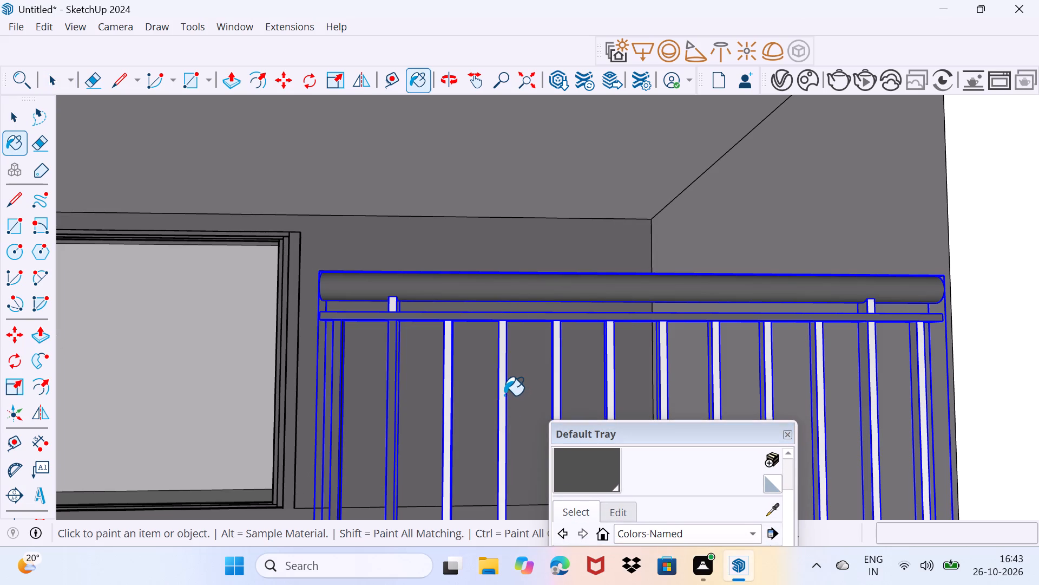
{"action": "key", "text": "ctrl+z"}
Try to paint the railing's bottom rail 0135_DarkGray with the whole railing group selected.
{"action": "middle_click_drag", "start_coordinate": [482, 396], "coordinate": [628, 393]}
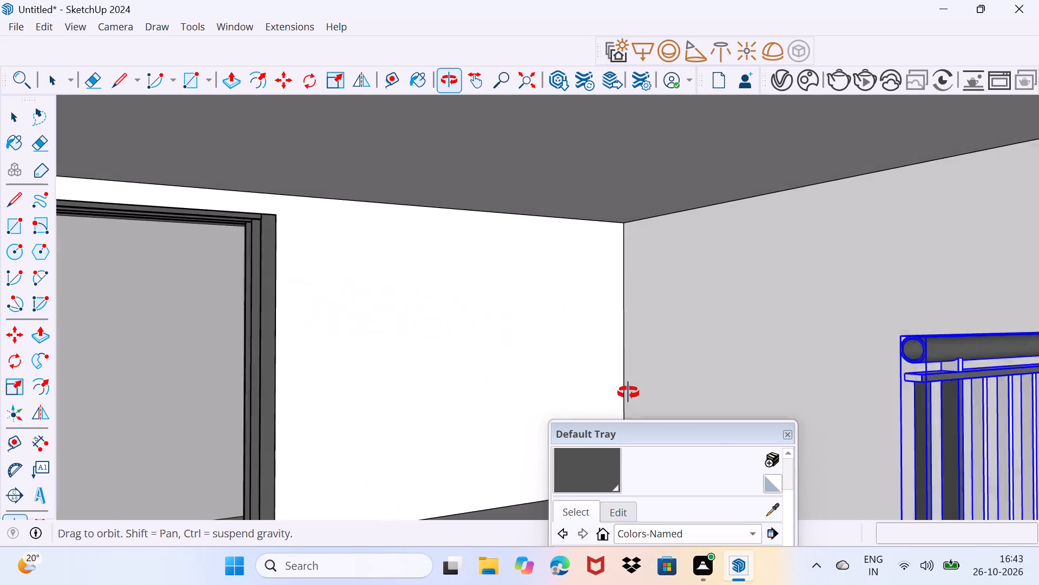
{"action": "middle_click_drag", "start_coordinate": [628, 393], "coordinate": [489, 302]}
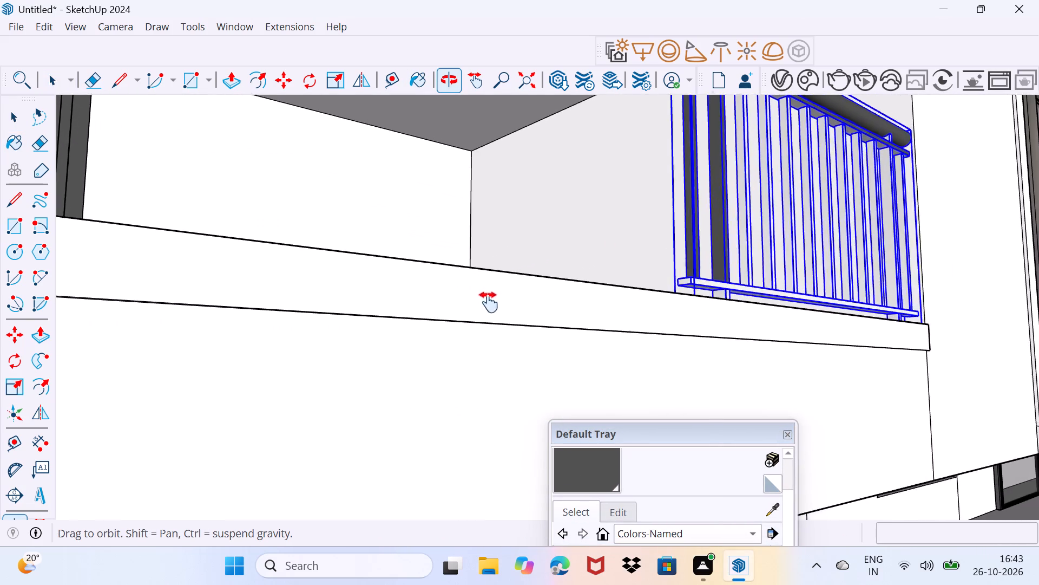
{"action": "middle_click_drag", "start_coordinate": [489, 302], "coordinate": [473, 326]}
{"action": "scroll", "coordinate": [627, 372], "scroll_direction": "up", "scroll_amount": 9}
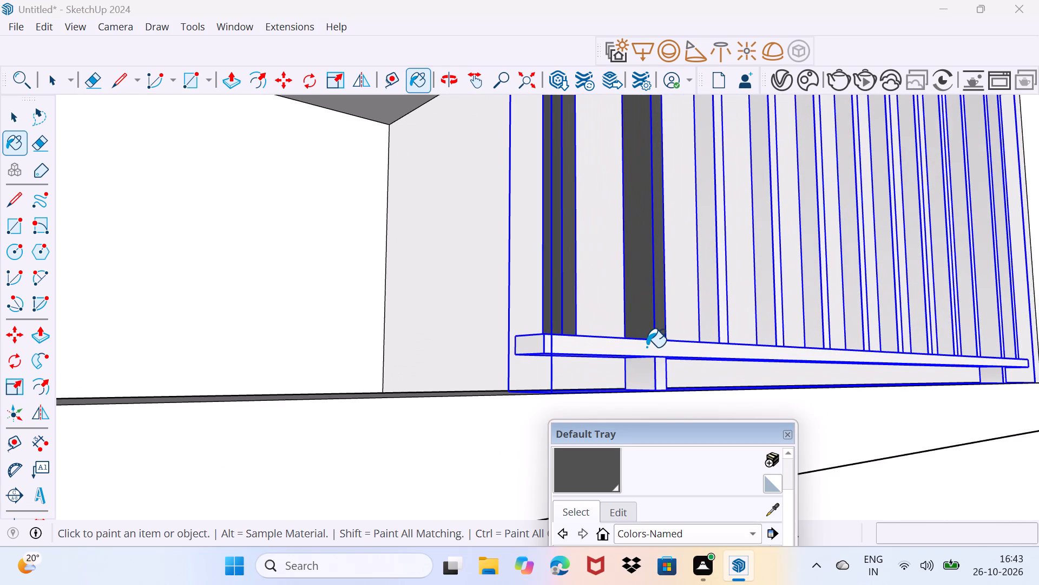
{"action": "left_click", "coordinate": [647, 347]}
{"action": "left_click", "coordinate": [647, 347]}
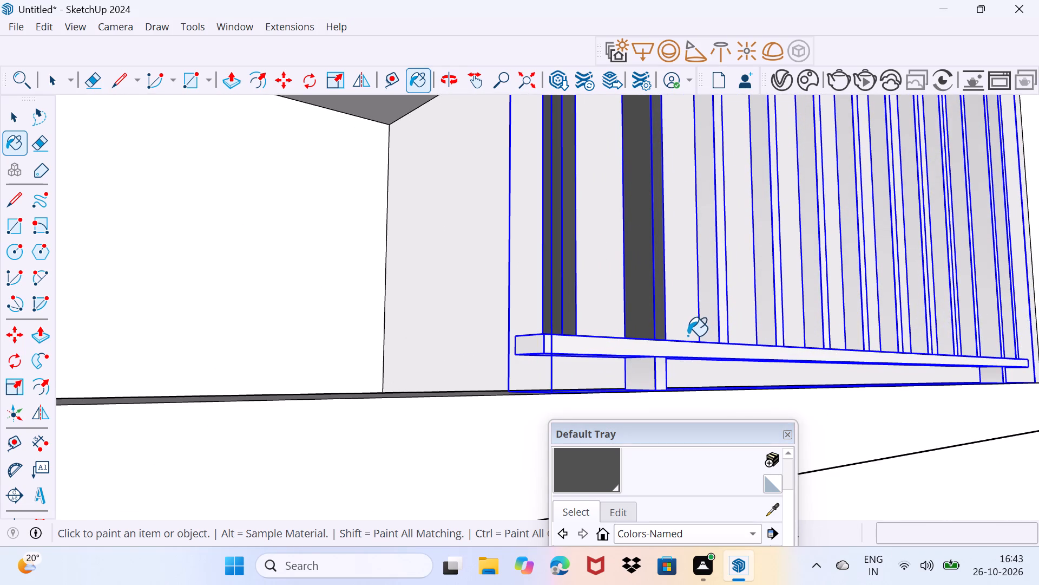
Open the railing group and try to paint its bottom rail 0135_DarkGray.
{"action": "key", "text": "space"}
{"action": "left_click", "coordinate": [667, 342]}
{"action": "double_click", "coordinate": [662, 343]}
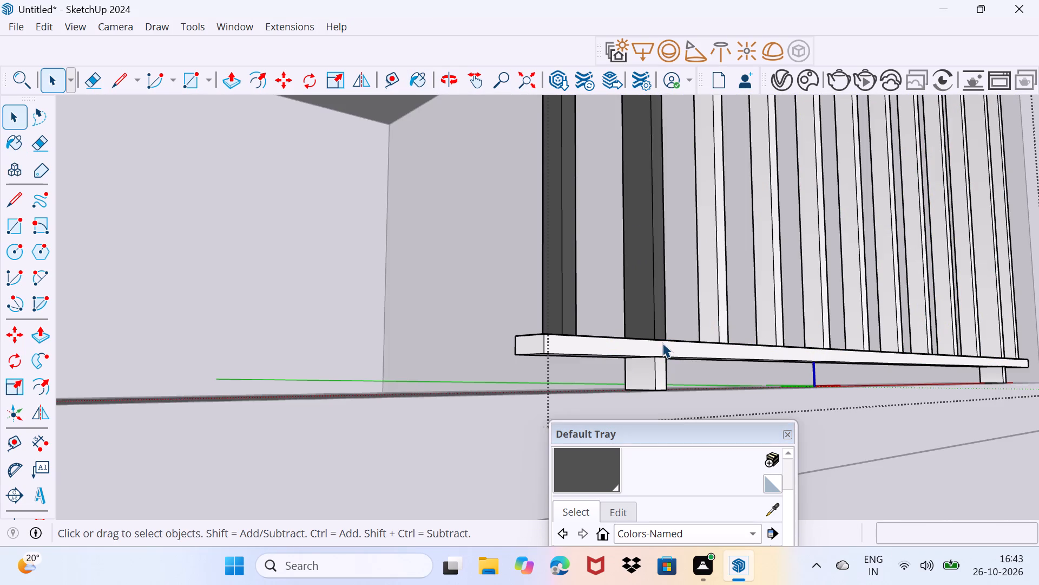
{"action": "left_click", "coordinate": [604, 464]}
{"action": "left_click", "coordinate": [691, 346]}
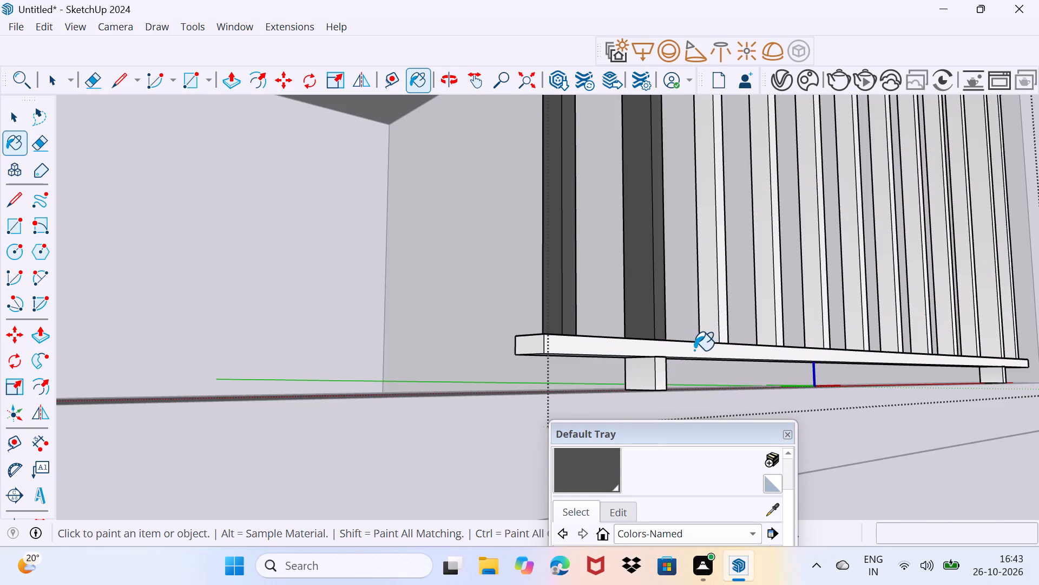
{"action": "left_click", "coordinate": [694, 350]}
Open the nested railing group, select the bottom rail and try to paint it 0135_DarkGray.
{"action": "key", "text": "space"}
{"action": "left_click", "coordinate": [679, 353]}
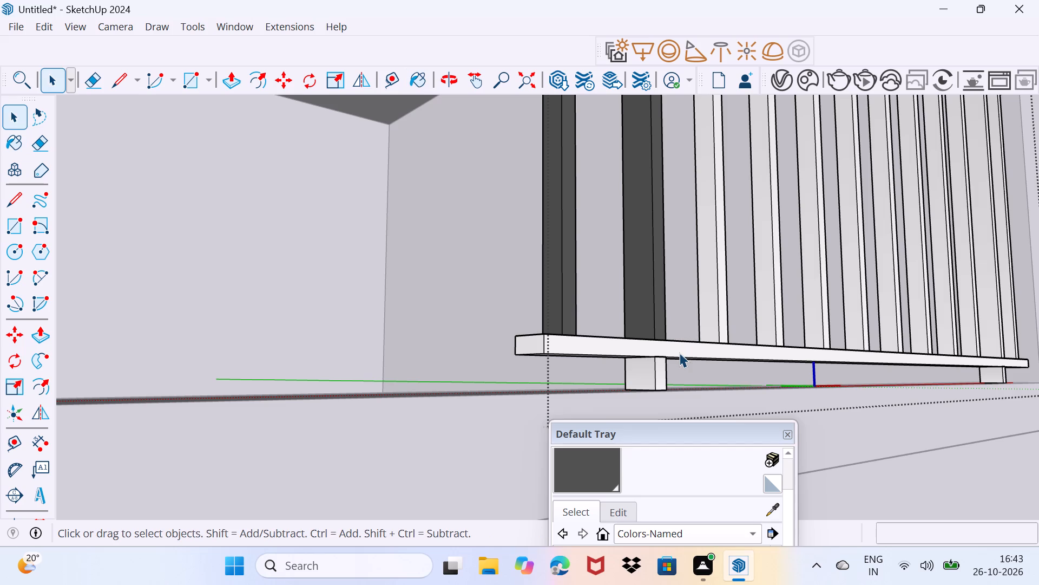
{"action": "double_click", "coordinate": [679, 353]}
{"action": "left_click", "coordinate": [679, 353]}
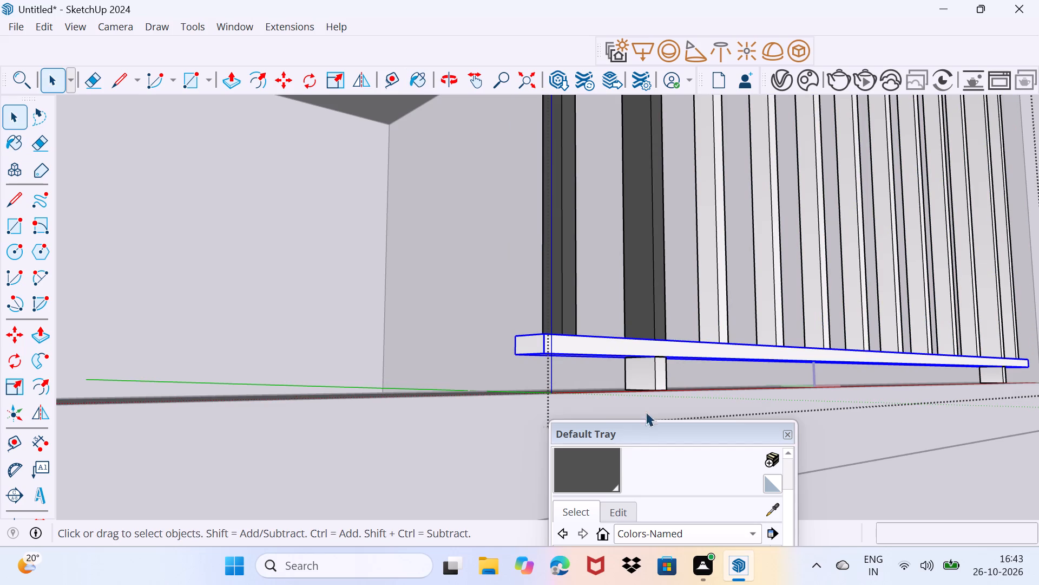
{"action": "left_click", "coordinate": [602, 474]}
{"action": "left_click", "coordinate": [680, 353]}
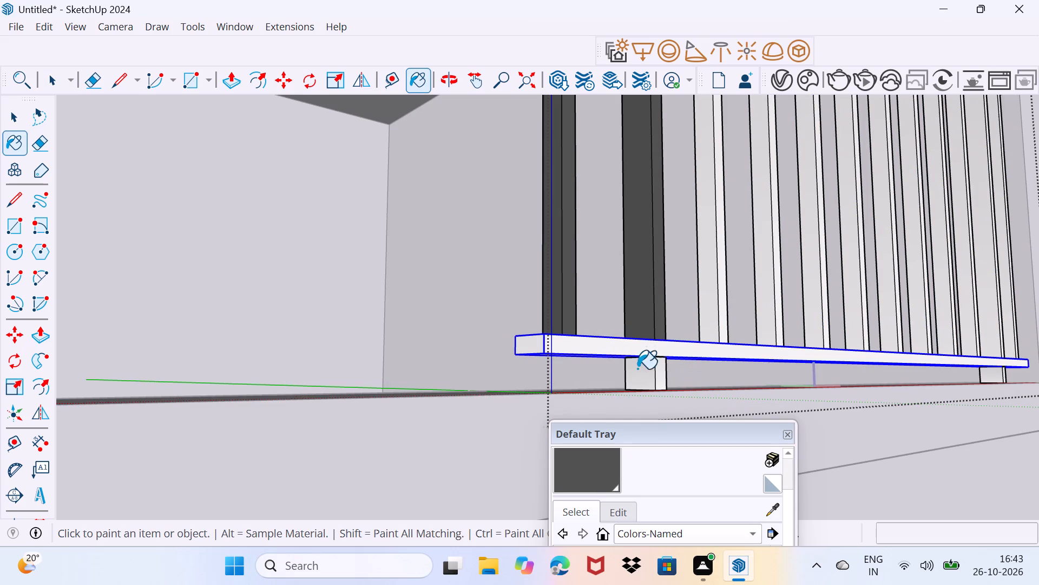
{"action": "left_click", "coordinate": [661, 350]}
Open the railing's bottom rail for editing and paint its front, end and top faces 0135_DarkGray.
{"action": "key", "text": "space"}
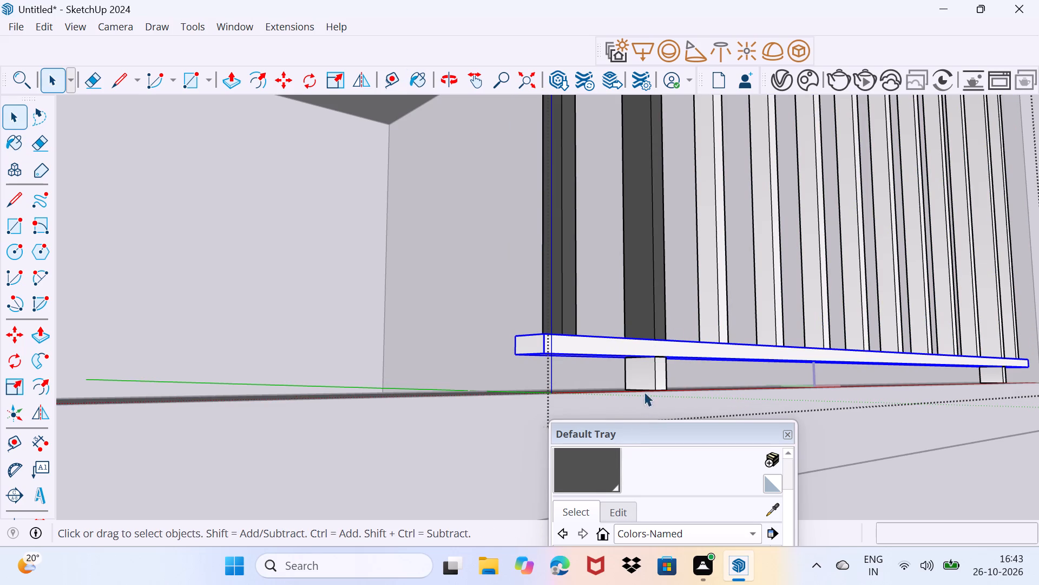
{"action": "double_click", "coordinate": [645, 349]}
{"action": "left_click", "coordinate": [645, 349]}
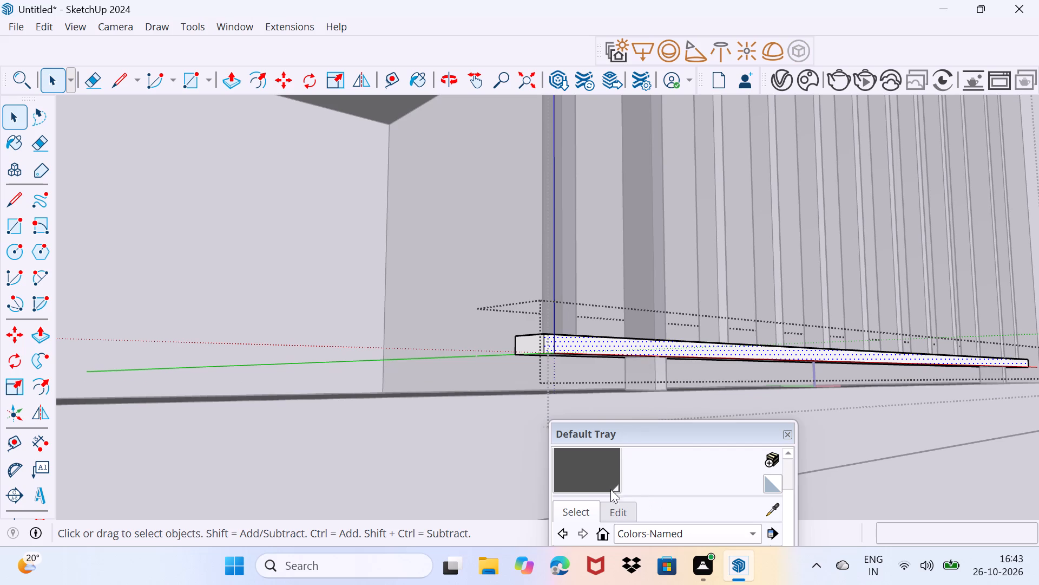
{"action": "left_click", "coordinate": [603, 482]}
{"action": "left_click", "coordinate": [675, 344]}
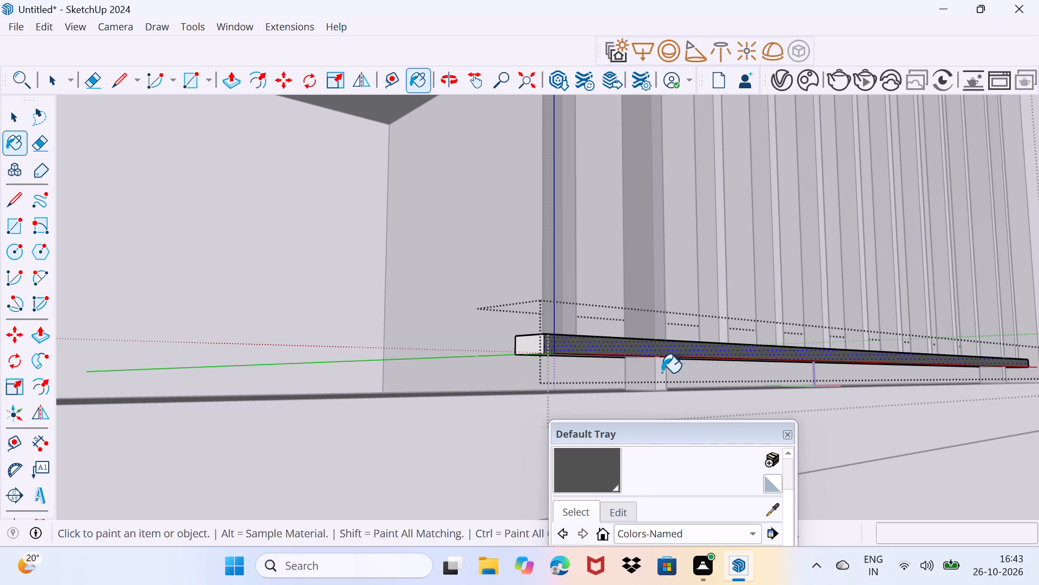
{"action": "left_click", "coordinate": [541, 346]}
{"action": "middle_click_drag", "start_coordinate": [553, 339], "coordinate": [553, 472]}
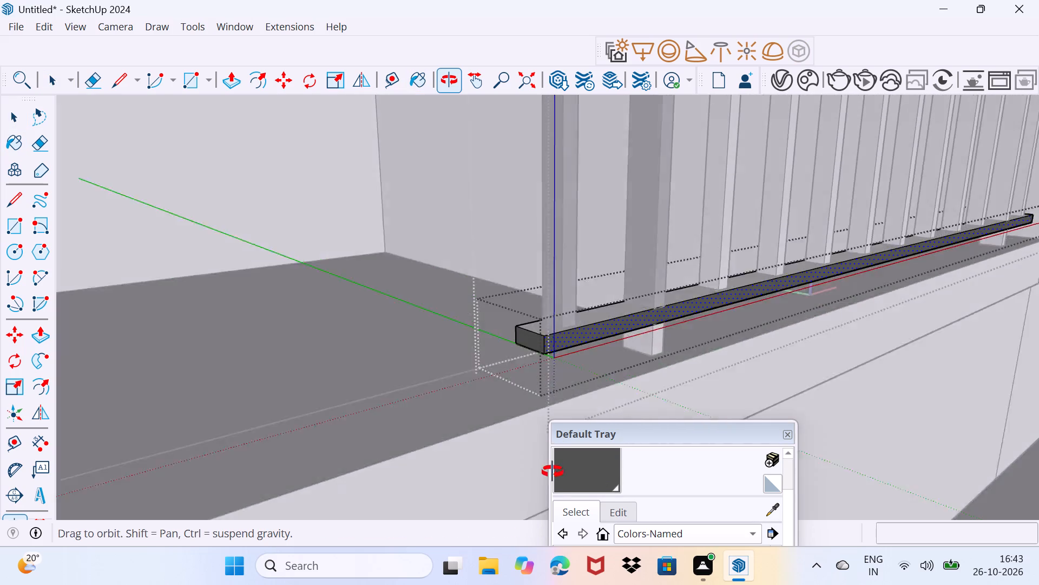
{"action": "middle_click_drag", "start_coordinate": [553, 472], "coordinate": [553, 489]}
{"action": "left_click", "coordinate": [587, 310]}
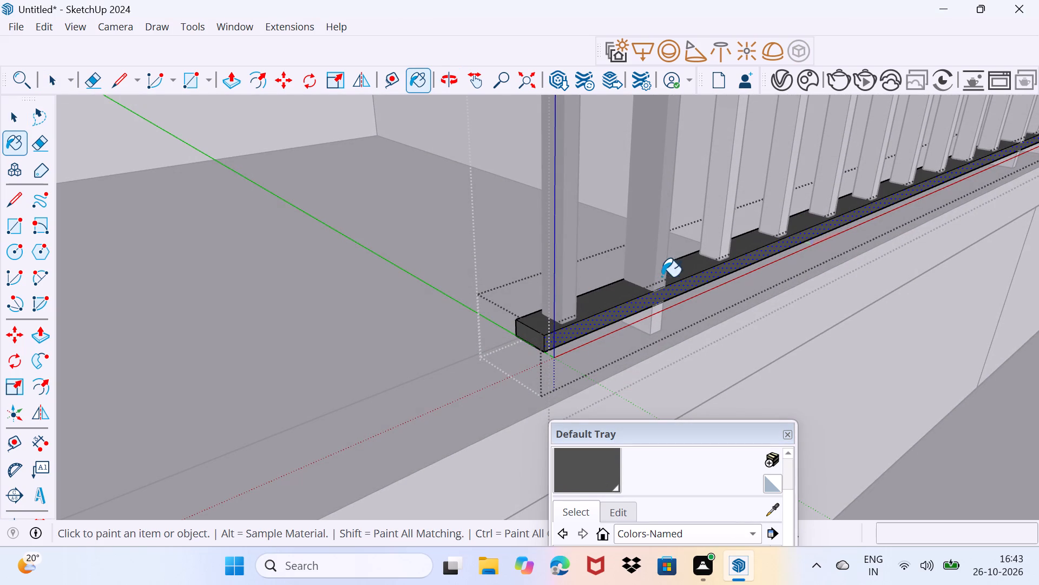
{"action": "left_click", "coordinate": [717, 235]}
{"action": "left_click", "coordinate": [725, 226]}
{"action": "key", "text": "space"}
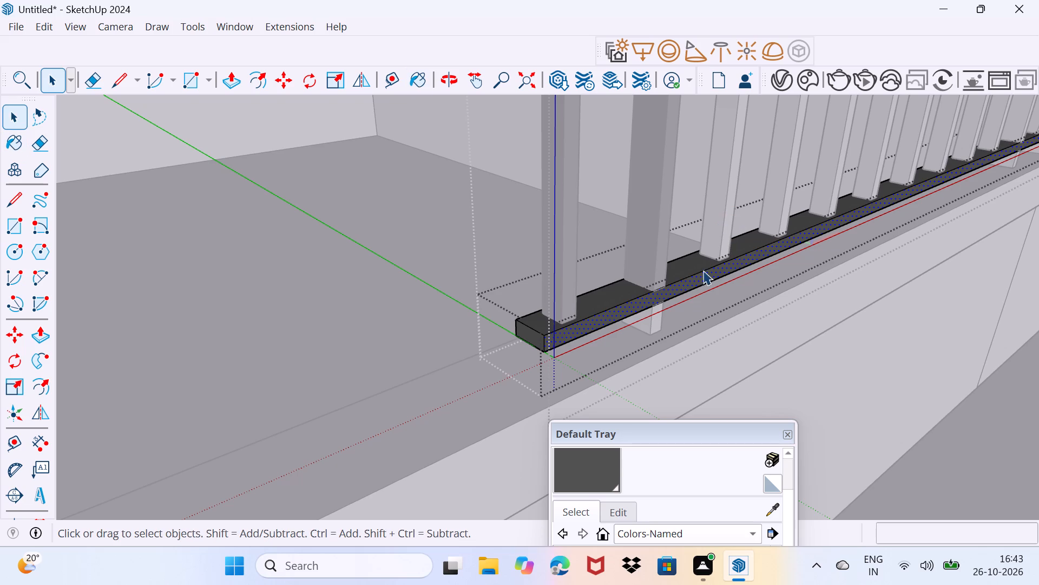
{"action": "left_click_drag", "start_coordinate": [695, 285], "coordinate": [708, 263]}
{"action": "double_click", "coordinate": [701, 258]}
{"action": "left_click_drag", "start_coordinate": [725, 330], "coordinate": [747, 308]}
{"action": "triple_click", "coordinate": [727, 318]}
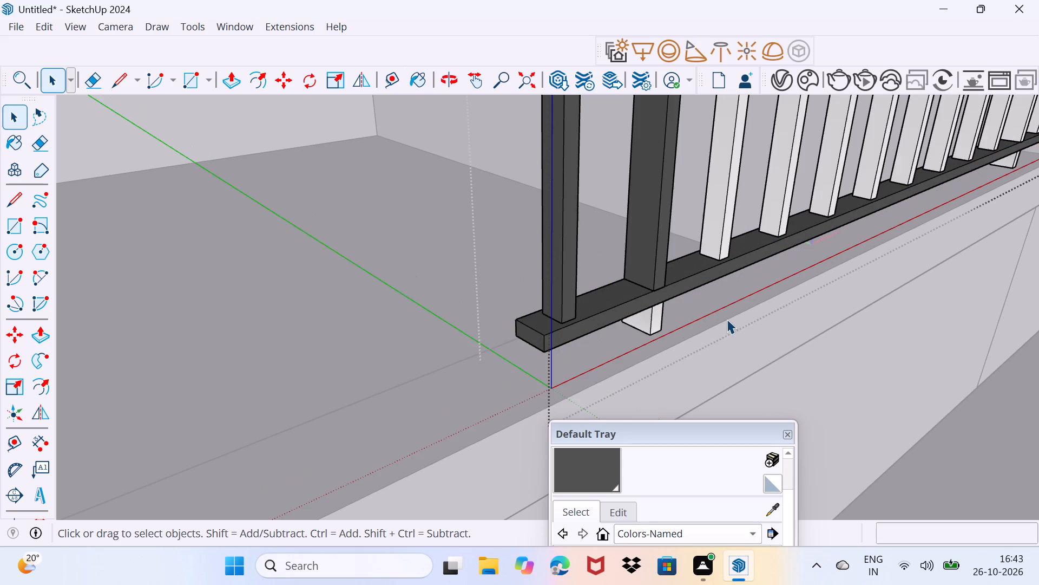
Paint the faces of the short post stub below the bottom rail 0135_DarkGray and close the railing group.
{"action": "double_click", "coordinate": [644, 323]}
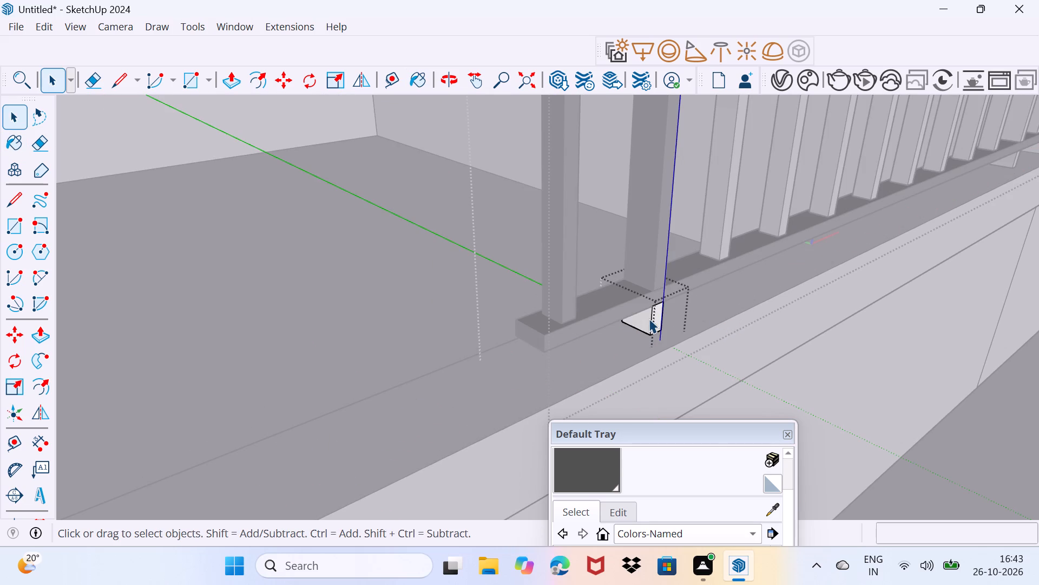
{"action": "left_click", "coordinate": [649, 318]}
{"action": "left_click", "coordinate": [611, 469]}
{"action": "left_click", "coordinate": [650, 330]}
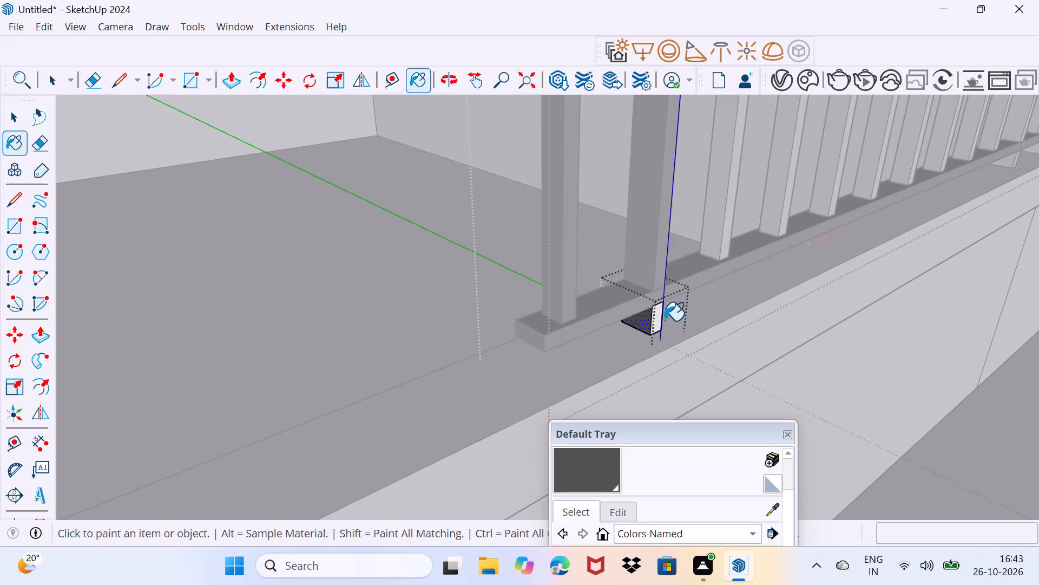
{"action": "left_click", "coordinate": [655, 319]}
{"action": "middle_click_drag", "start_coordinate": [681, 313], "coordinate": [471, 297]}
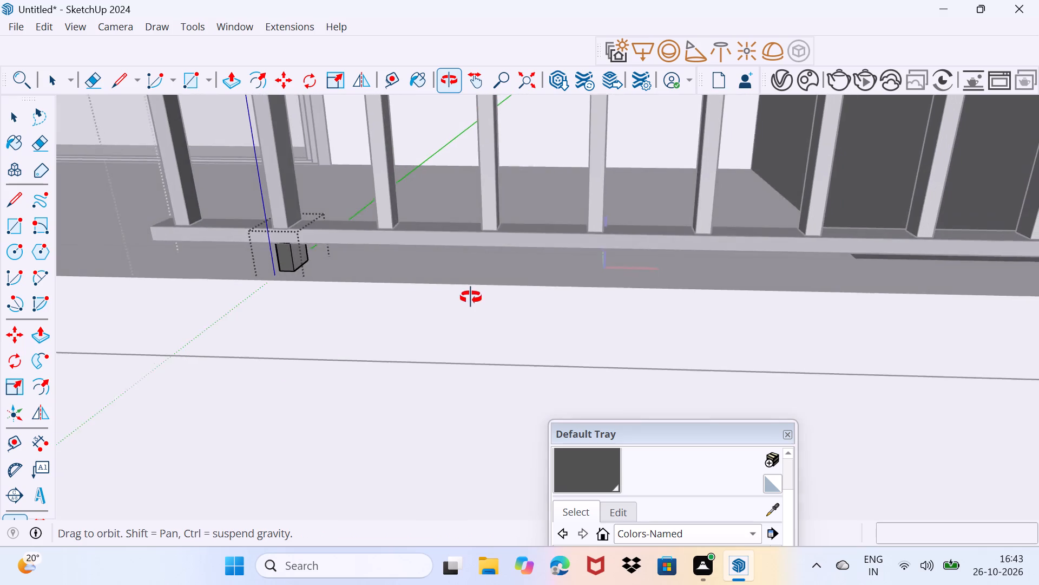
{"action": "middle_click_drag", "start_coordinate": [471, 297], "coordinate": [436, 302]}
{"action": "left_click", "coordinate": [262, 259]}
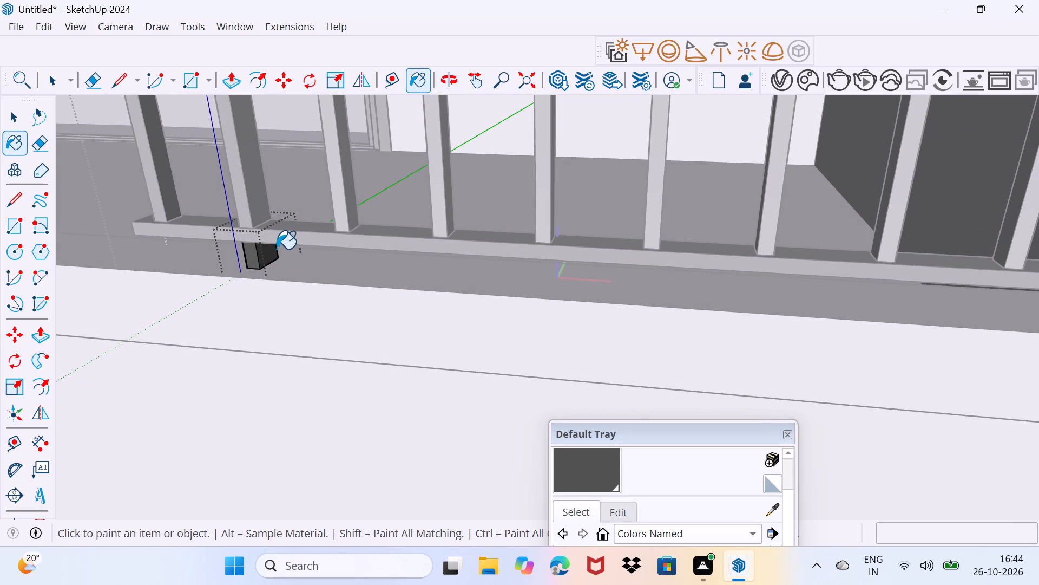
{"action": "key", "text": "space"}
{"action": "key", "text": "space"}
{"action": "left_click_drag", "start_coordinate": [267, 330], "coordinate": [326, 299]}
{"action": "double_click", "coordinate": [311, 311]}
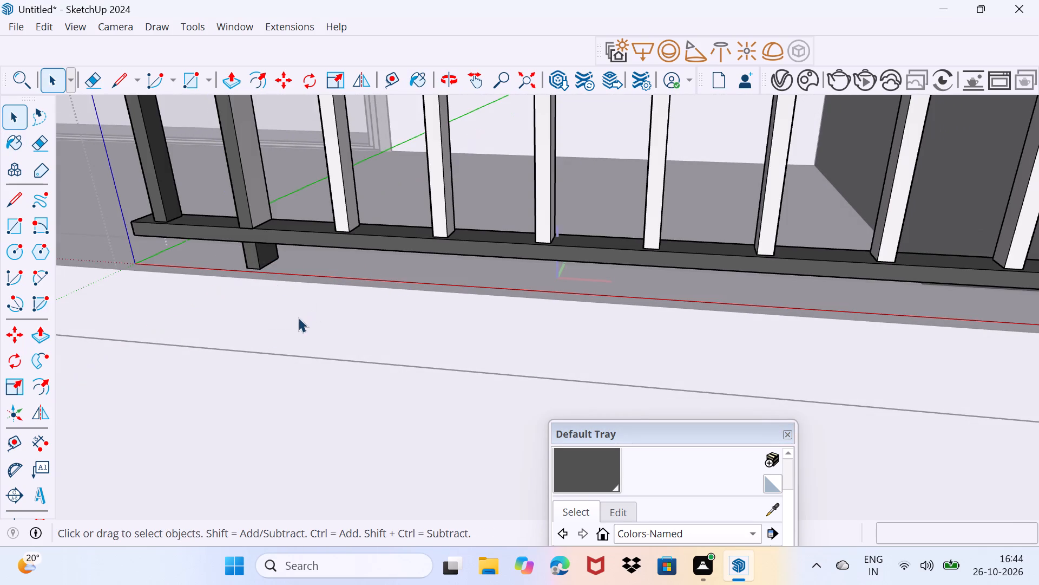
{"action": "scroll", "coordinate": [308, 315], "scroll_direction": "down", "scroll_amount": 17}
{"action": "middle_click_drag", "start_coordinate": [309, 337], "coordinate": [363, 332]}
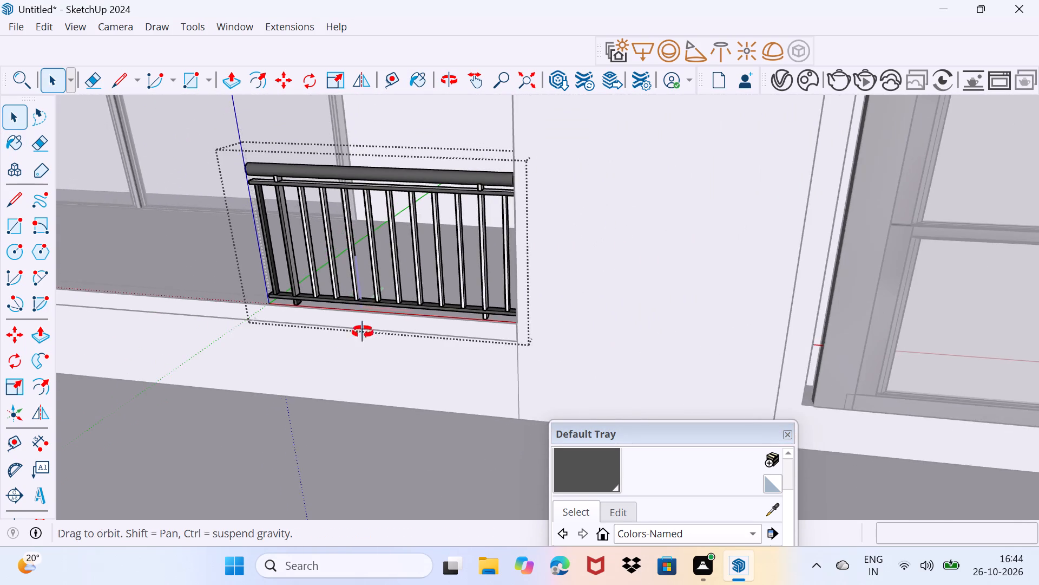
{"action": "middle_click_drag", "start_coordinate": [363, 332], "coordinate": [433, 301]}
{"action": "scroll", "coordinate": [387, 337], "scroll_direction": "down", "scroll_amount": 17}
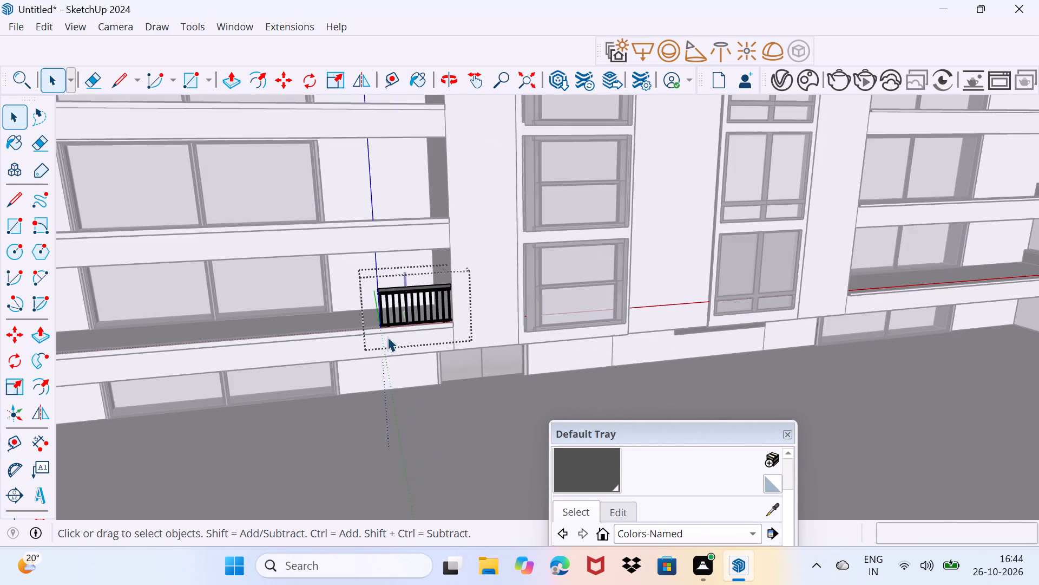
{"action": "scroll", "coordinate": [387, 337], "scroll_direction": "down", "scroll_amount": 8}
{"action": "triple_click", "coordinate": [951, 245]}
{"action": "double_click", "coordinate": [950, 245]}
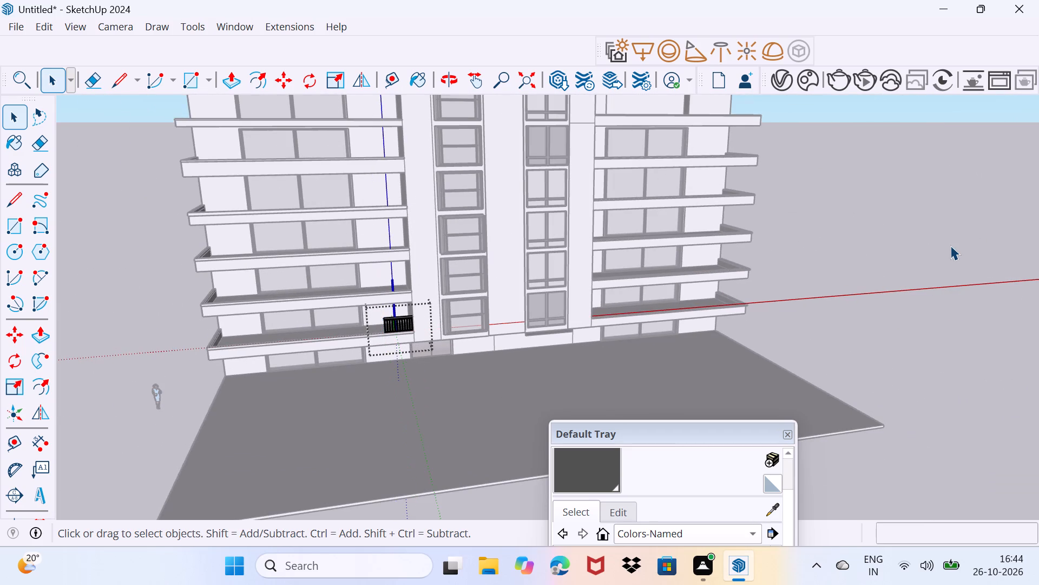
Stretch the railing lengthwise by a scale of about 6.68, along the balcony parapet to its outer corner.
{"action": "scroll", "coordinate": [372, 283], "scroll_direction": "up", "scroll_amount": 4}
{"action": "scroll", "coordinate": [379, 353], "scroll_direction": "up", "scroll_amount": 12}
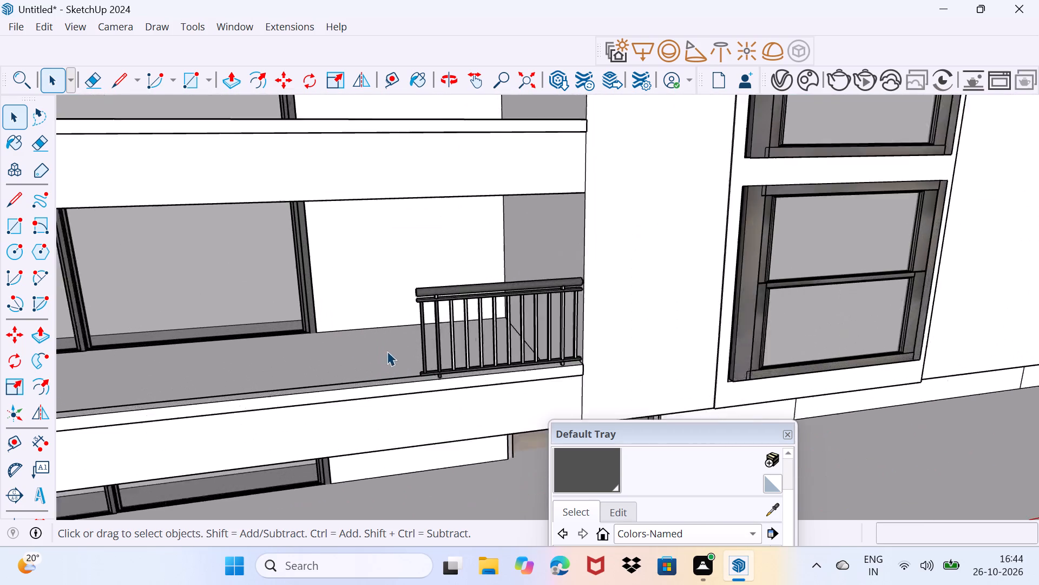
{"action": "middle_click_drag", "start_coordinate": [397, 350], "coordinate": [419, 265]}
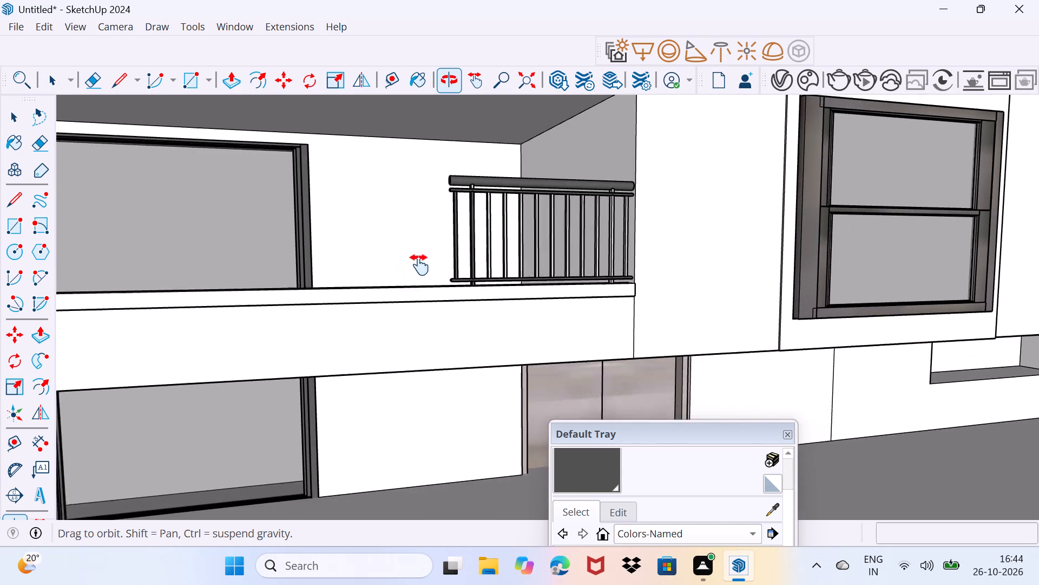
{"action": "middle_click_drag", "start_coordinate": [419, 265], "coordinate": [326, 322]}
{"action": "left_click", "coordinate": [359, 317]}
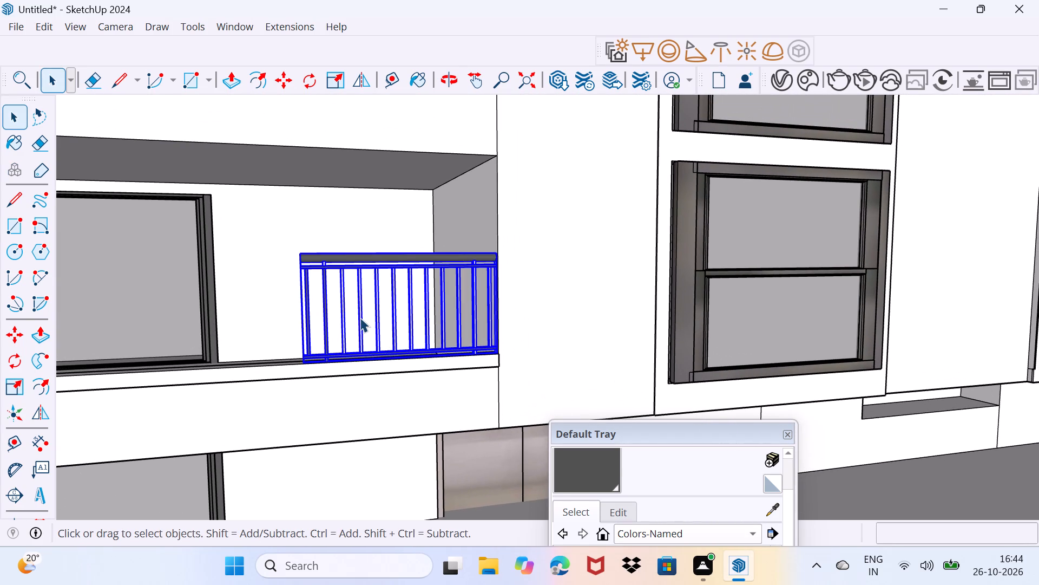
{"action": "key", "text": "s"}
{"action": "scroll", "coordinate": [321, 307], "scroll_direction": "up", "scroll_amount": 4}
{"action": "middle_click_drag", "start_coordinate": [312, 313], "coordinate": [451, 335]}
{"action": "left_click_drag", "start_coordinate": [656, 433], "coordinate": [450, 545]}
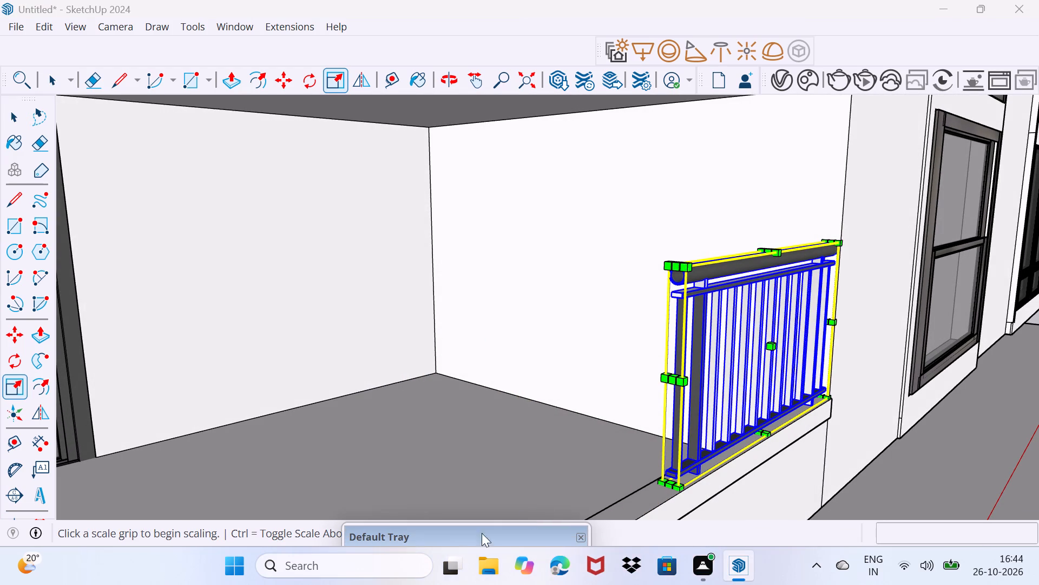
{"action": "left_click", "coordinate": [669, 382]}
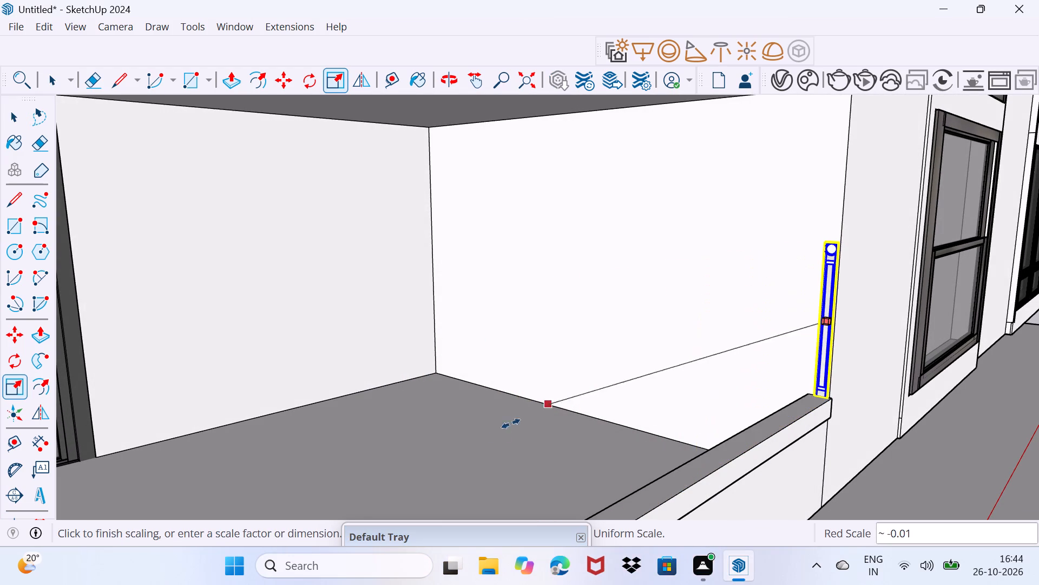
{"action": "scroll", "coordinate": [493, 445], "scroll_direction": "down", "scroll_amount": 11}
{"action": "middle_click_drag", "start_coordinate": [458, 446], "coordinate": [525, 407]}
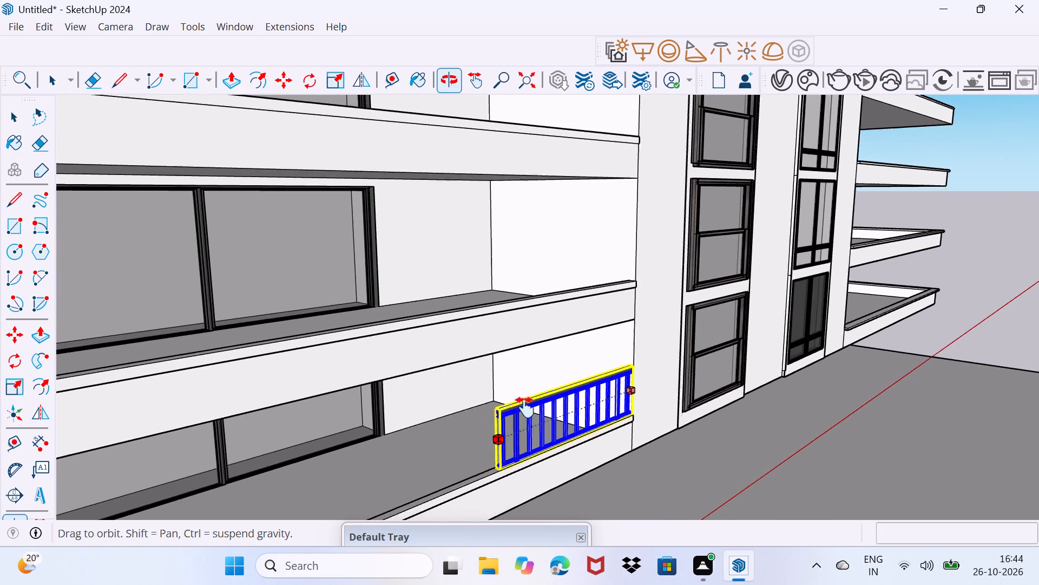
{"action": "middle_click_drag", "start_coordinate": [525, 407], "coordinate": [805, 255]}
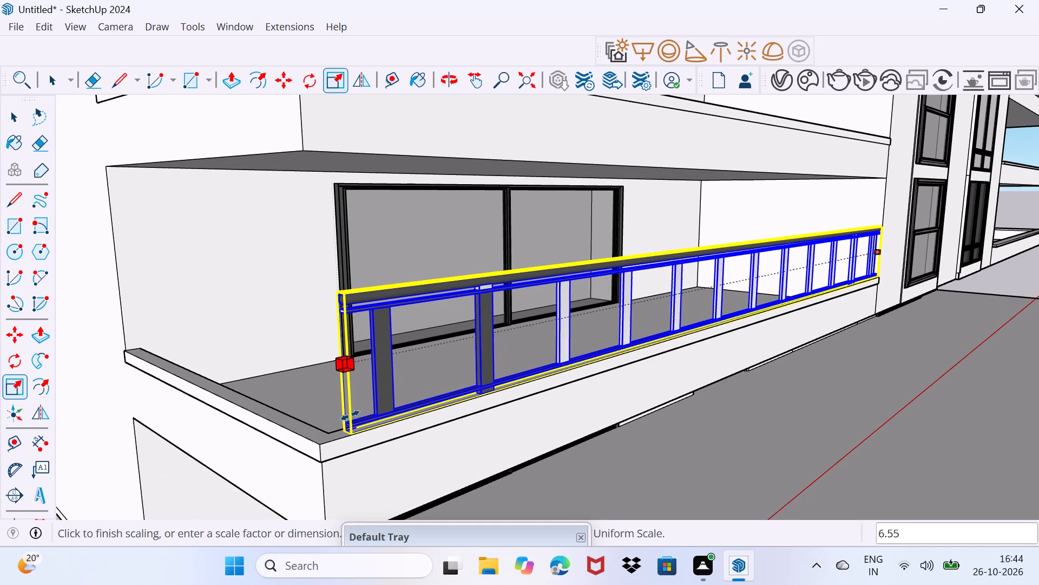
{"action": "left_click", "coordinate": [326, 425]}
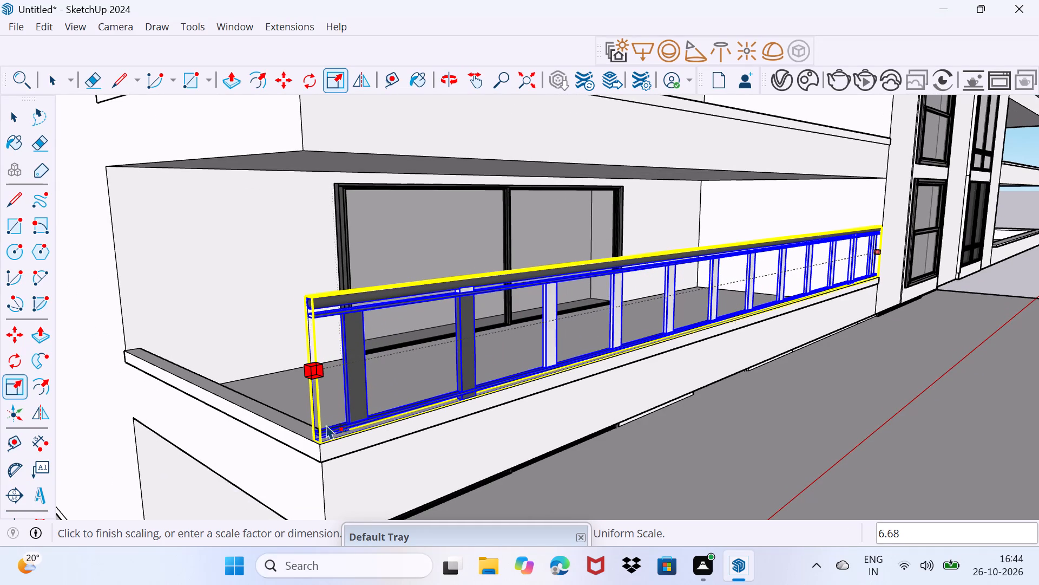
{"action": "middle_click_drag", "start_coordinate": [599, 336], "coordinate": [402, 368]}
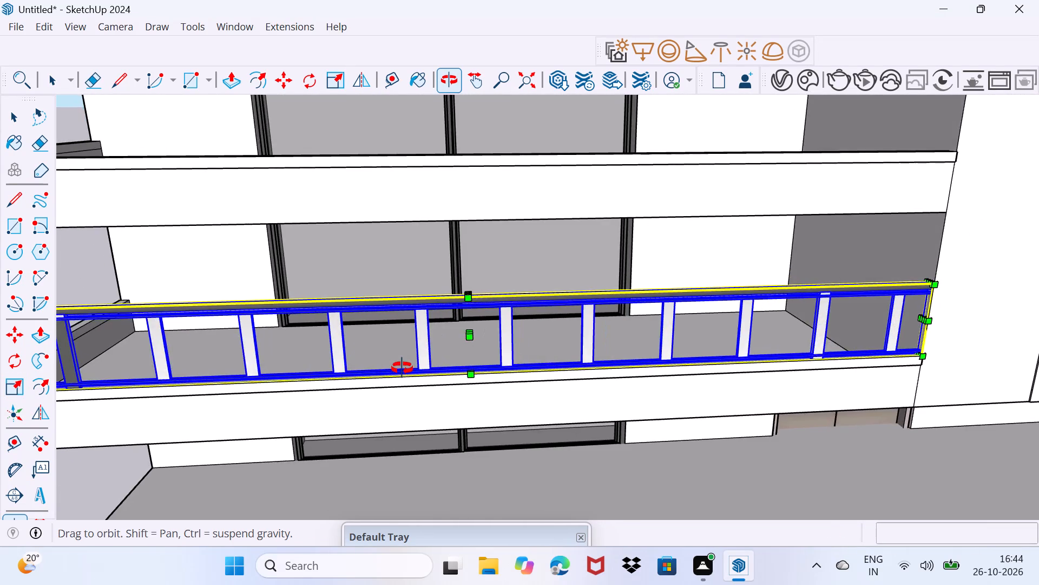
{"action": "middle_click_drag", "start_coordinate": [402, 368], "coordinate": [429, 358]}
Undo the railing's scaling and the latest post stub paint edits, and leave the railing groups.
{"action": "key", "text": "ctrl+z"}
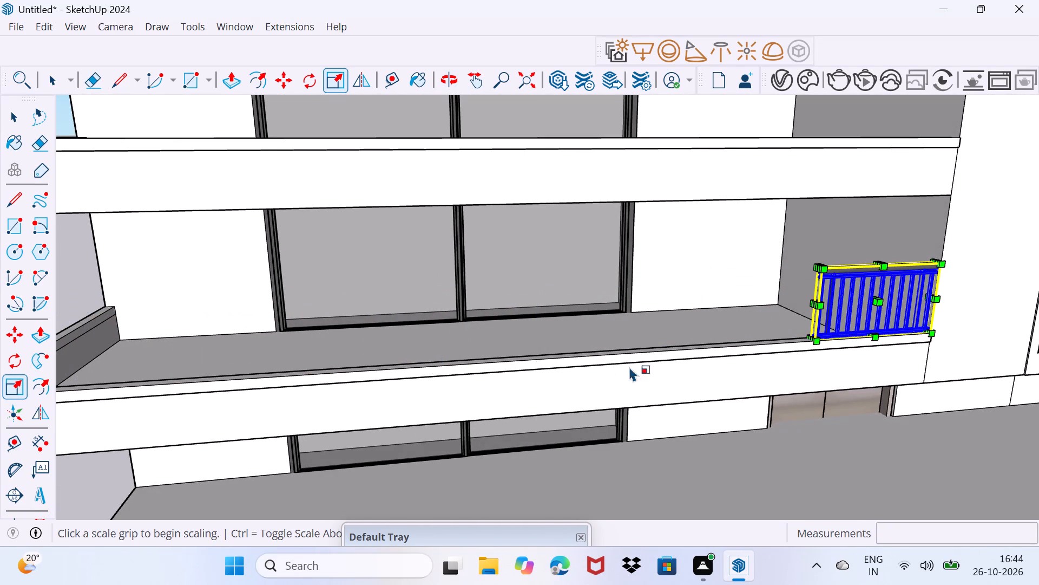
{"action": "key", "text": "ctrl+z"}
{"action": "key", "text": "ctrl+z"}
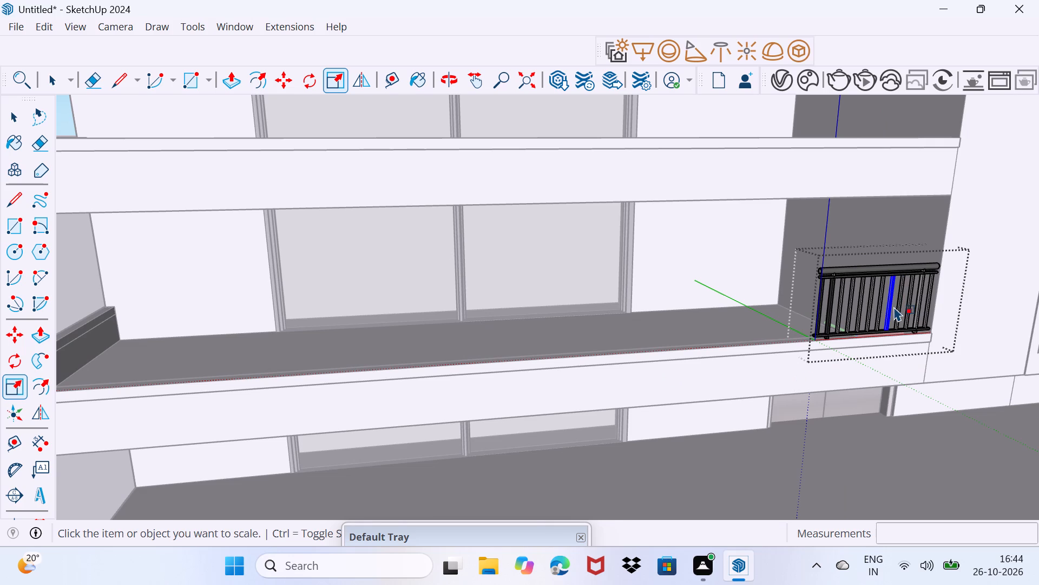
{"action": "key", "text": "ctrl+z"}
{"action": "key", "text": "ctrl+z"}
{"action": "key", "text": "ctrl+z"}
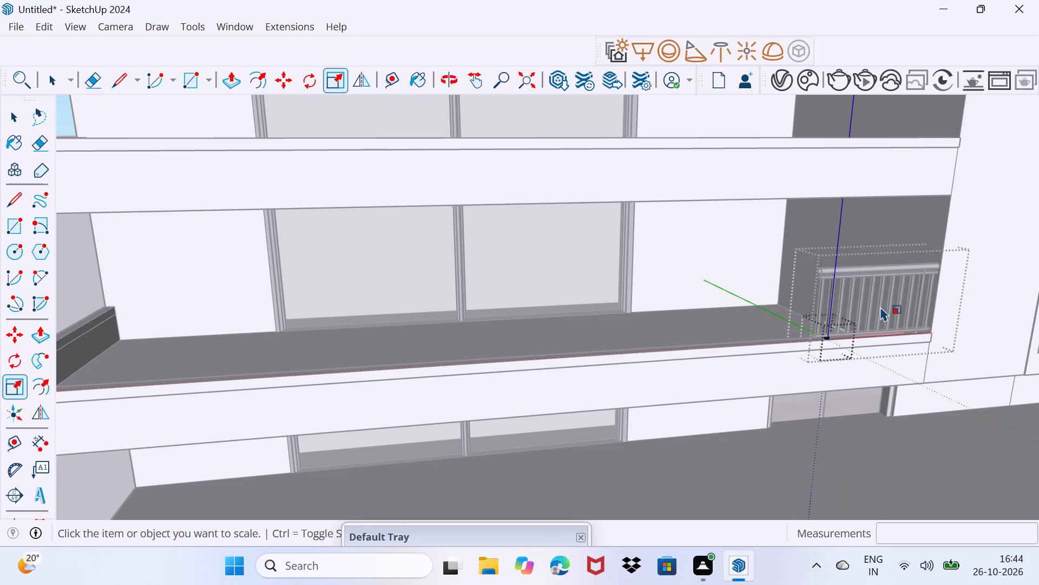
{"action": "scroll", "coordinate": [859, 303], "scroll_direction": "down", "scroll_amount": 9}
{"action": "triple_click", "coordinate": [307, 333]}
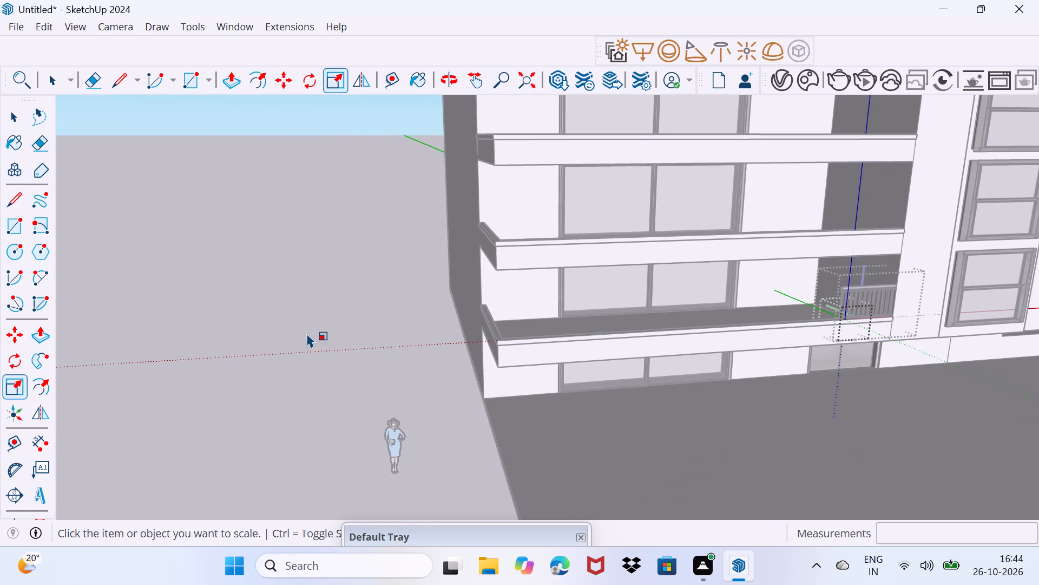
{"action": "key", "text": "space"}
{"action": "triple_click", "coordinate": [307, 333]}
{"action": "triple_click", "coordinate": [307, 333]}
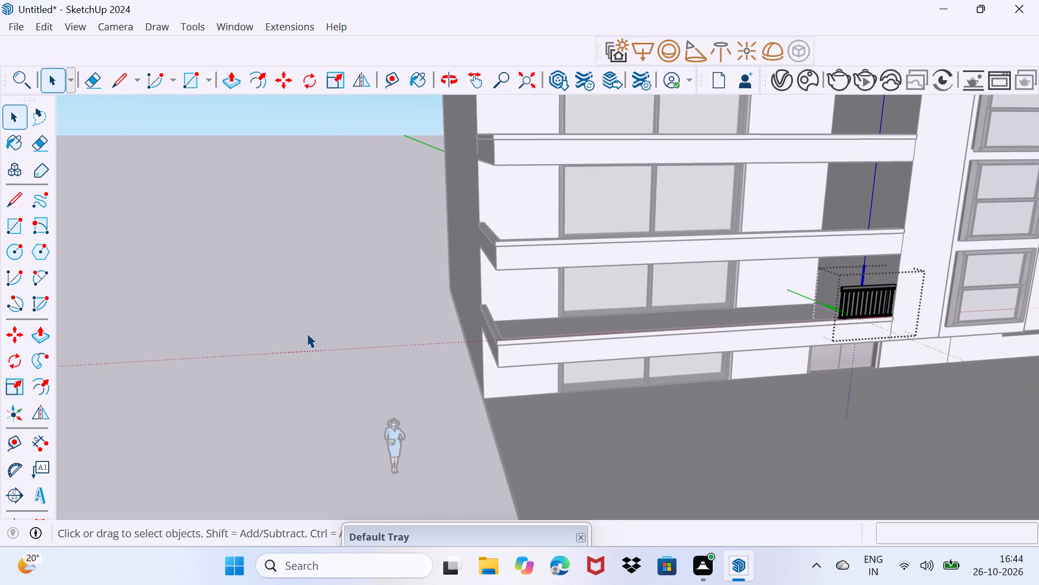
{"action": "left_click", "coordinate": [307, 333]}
Delete the whole railing from the balcony parapet.
{"action": "left_click", "coordinate": [873, 292]}
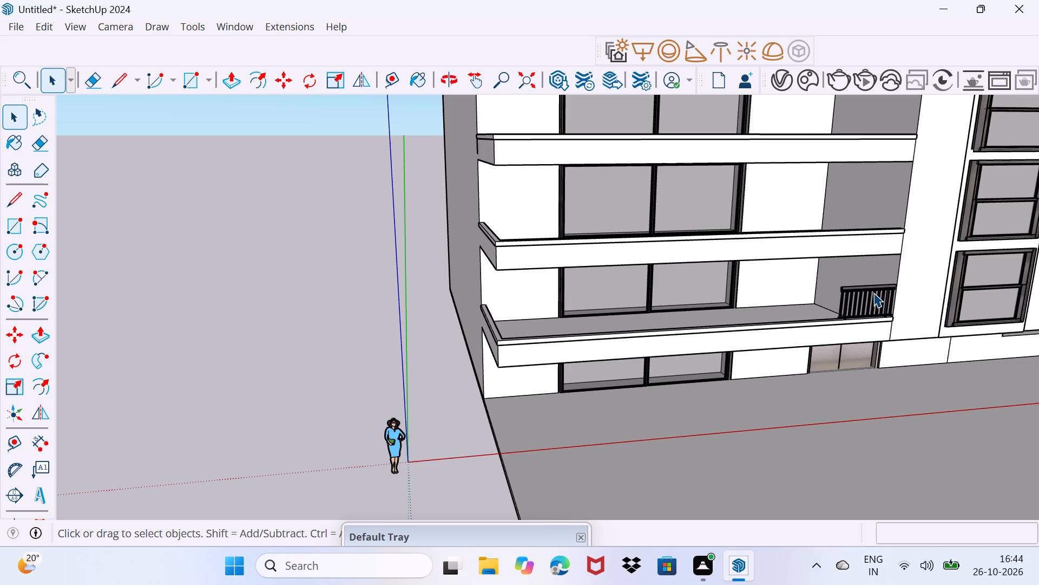
{"action": "left_click", "coordinate": [873, 292]}
{"action": "left_click", "coordinate": [874, 282]}
{"action": "scroll", "coordinate": [867, 290], "scroll_direction": "up", "scroll_amount": 14}
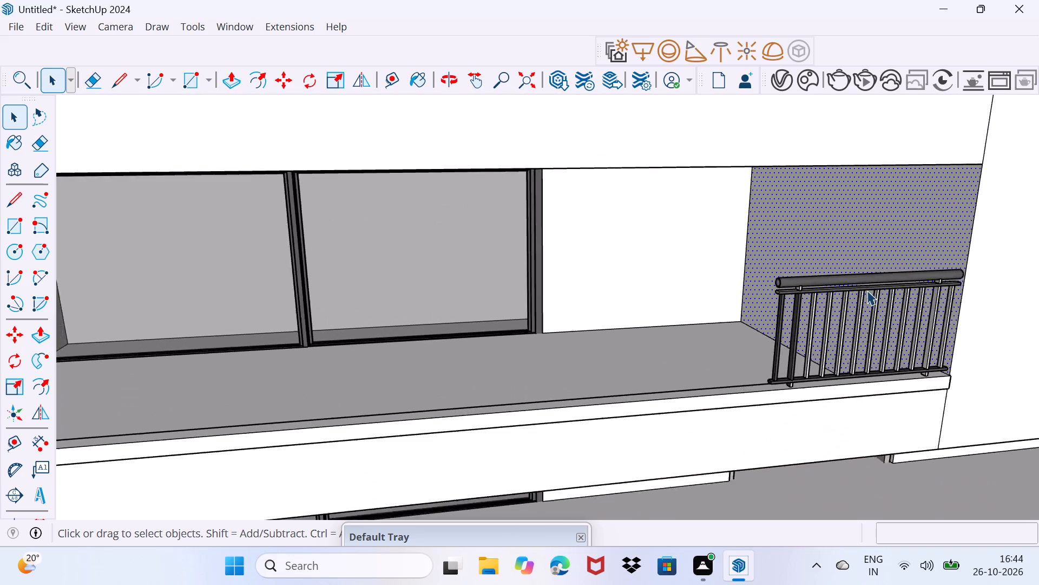
{"action": "scroll", "coordinate": [867, 290], "scroll_direction": "up", "scroll_amount": 1}
{"action": "left_click", "coordinate": [867, 290]}
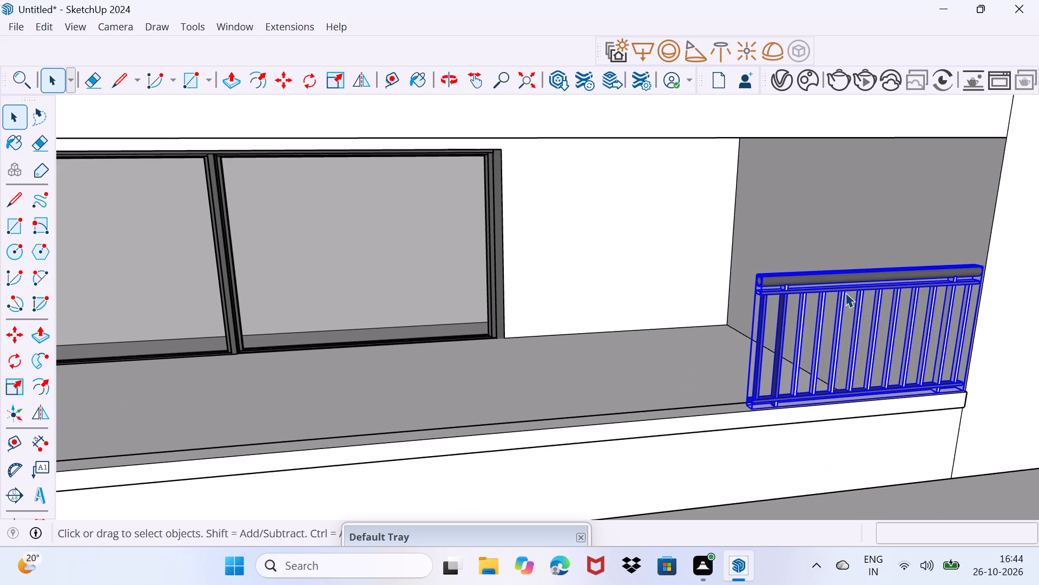
{"action": "key", "text": "Delete"}
Open 3D Warehouse and look through the models in the Railing collection for a replacement balcony railing.
{"action": "scroll", "coordinate": [845, 292], "scroll_direction": "up", "scroll_amount": 1}
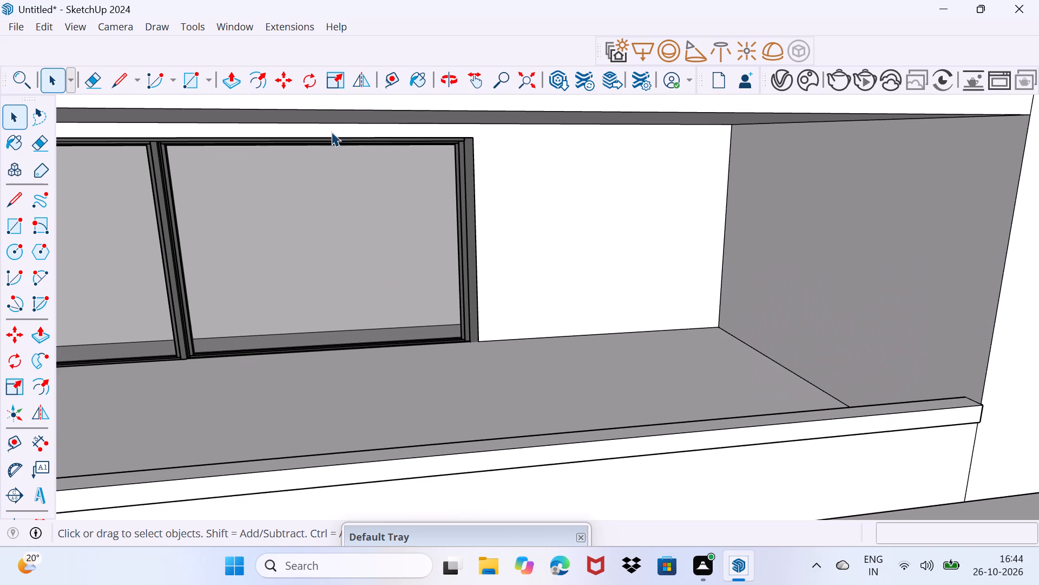
{"action": "left_click", "coordinate": [247, 32]}
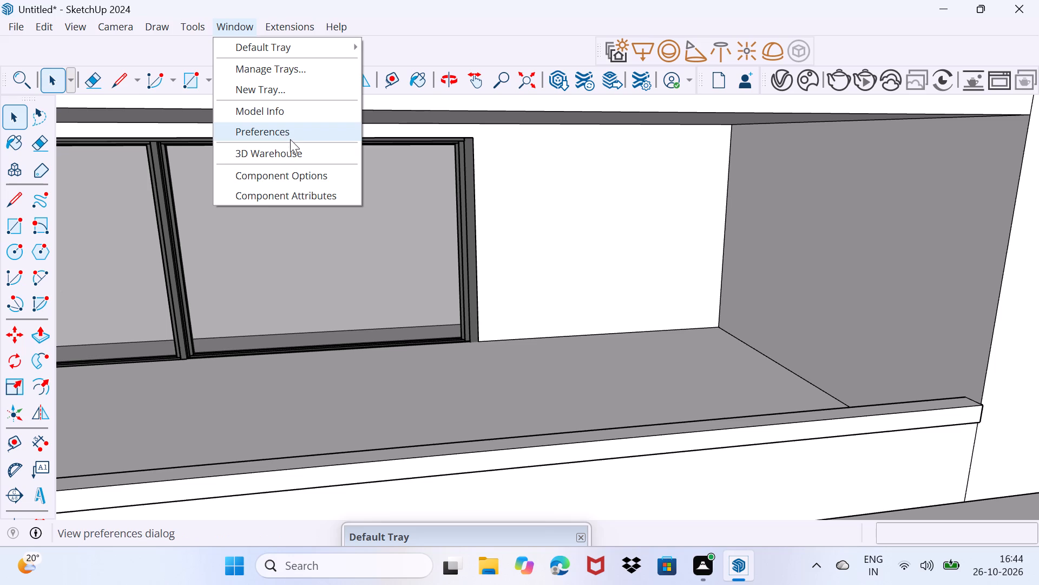
{"action": "left_click", "coordinate": [295, 143]}
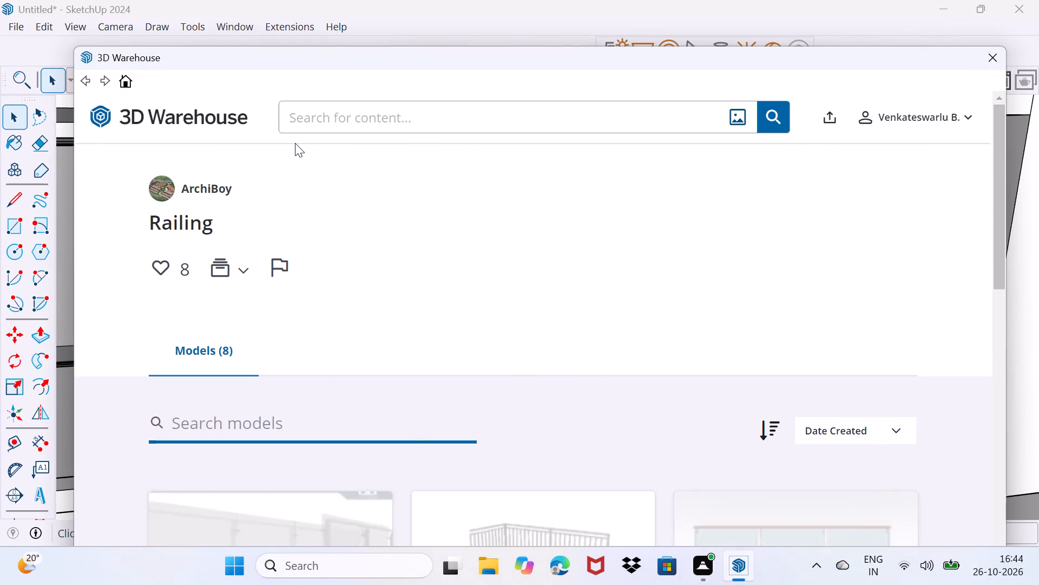
{"action": "scroll", "coordinate": [351, 373], "scroll_direction": "down", "scroll_amount": 3}
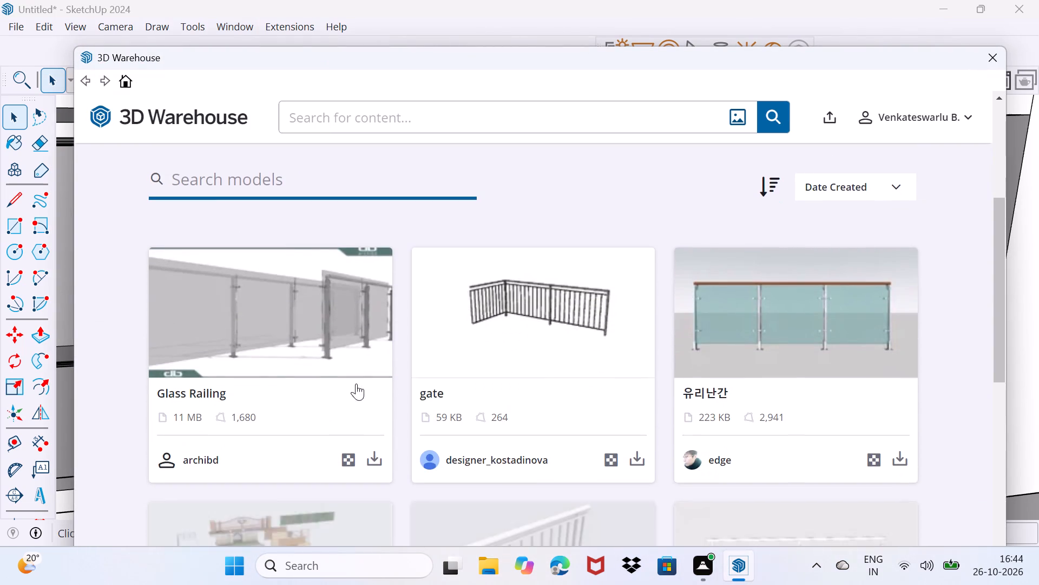
{"action": "scroll", "coordinate": [415, 366], "scroll_direction": "down", "scroll_amount": 6}
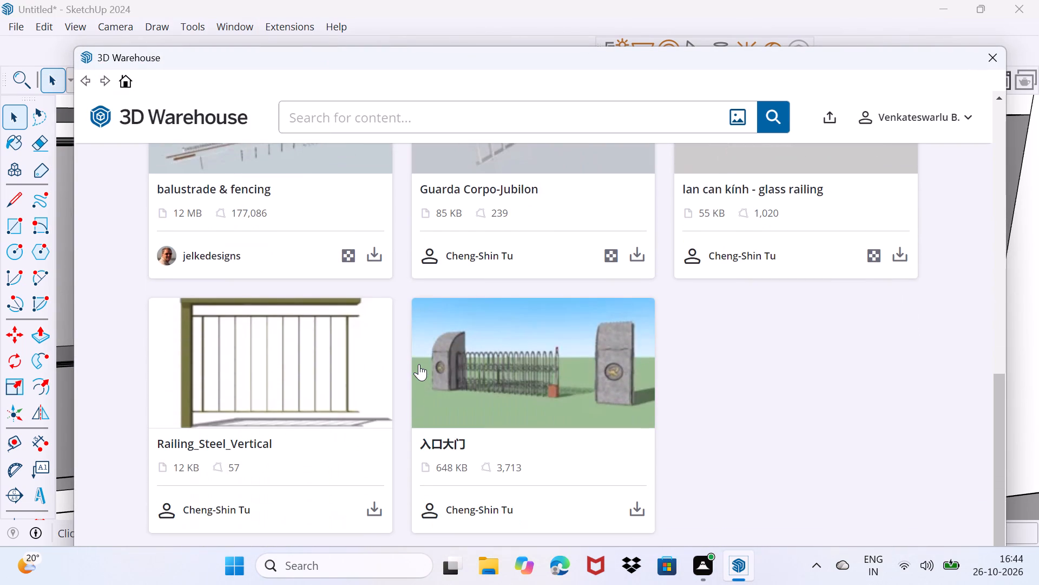
{"action": "scroll", "coordinate": [419, 364], "scroll_direction": "down", "scroll_amount": 5}
{"action": "scroll", "coordinate": [419, 364], "scroll_direction": "up", "scroll_amount": 5}
{"action": "scroll", "coordinate": [419, 364], "scroll_direction": "down", "scroll_amount": 1}
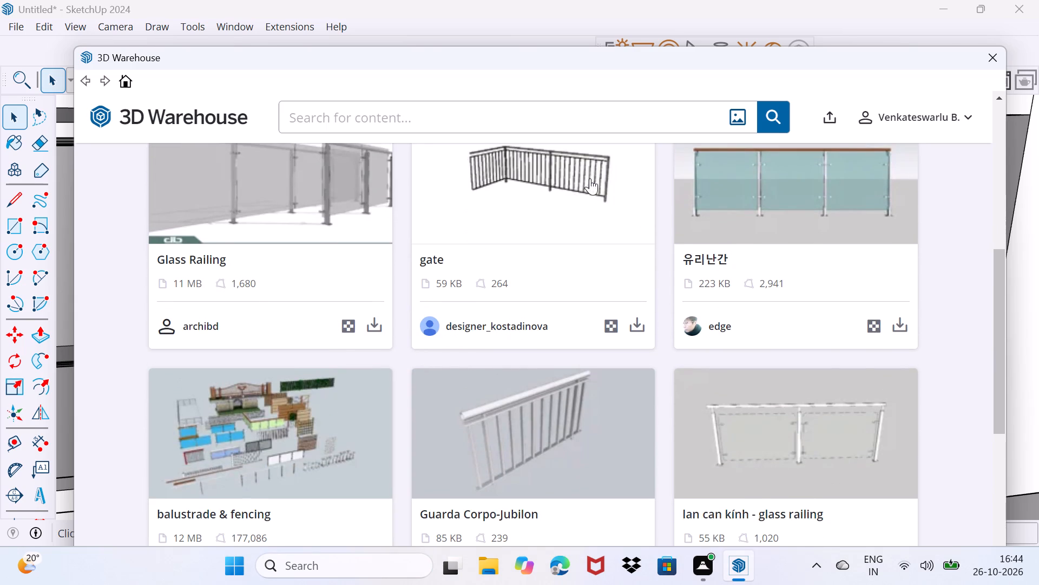
{"action": "scroll", "coordinate": [137, 304], "scroll_direction": "up", "scroll_amount": 3}
Leave the Railing collection and search all of 3D Warehouse for "railing".
{"action": "left_click", "coordinate": [84, 79]}
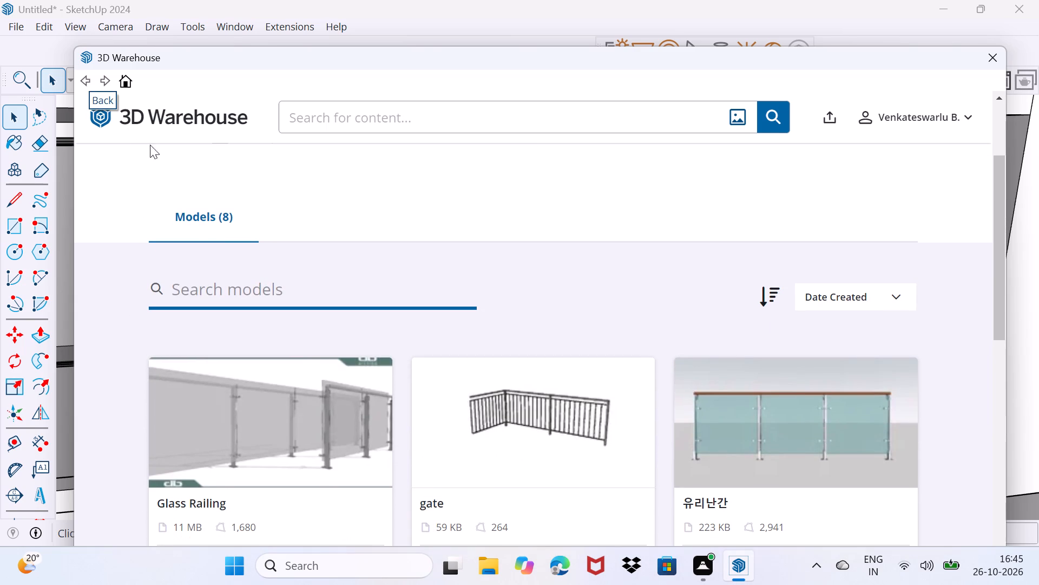
{"action": "left_click", "coordinate": [85, 85]}
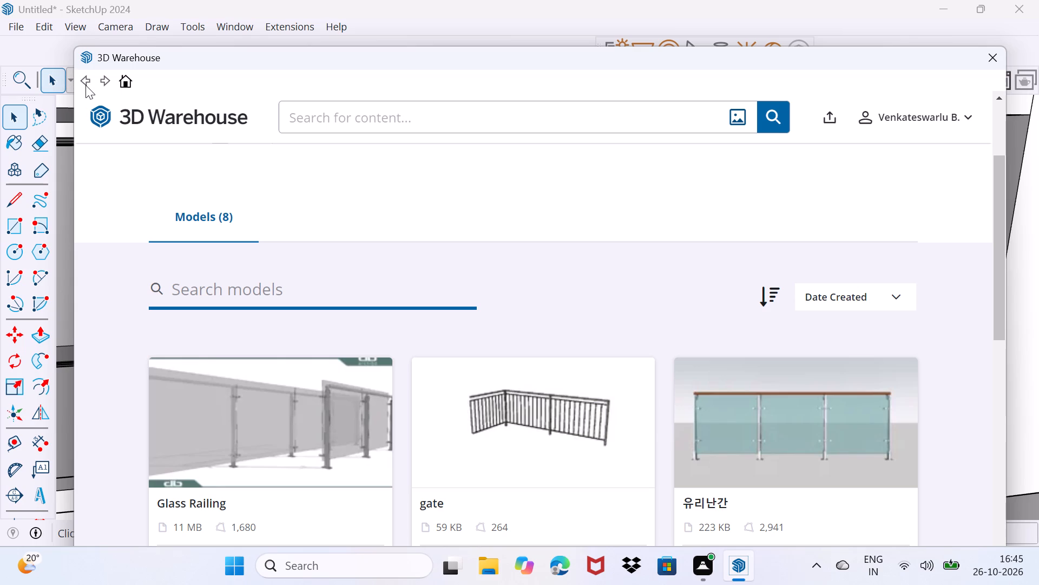
{"action": "left_click", "coordinate": [96, 79]}
{"action": "left_click", "coordinate": [298, 129]}
{"action": "type", "text": "rai"}
{"action": "type", "text": "ling"}
{"action": "key", "text": "Return"}
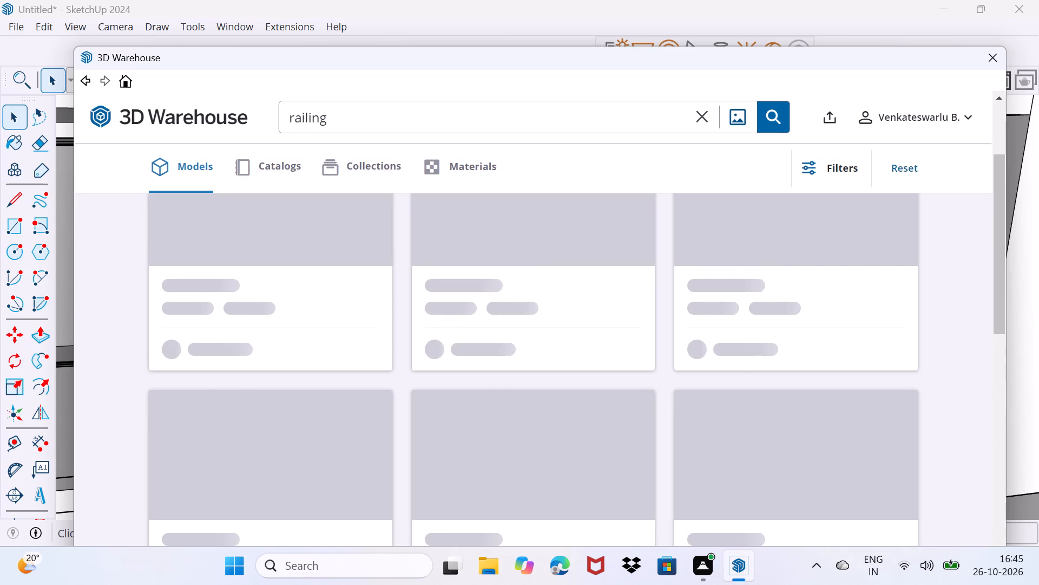
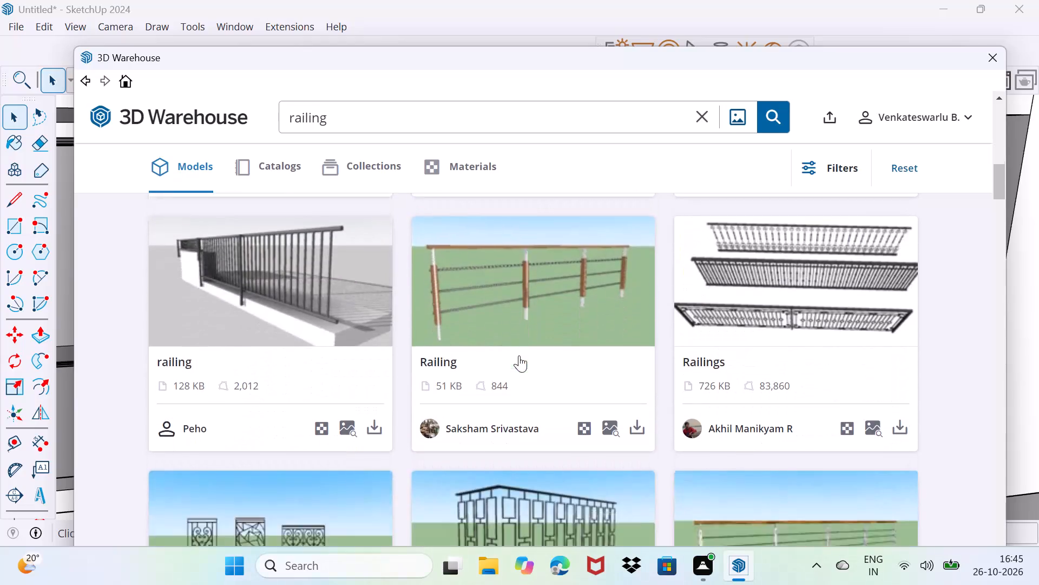
Look through the first batch of "railing" search results for a suitable balcony railing.
{"action": "scroll", "coordinate": [519, 355], "scroll_direction": "down", "scroll_amount": 9}
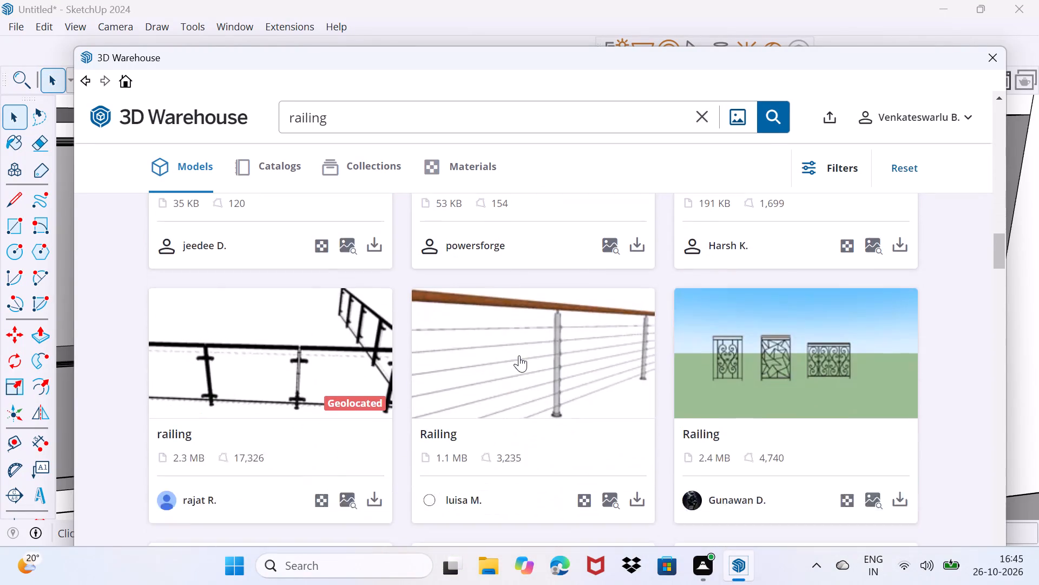
{"action": "scroll", "coordinate": [519, 355], "scroll_direction": "down", "scroll_amount": 12}
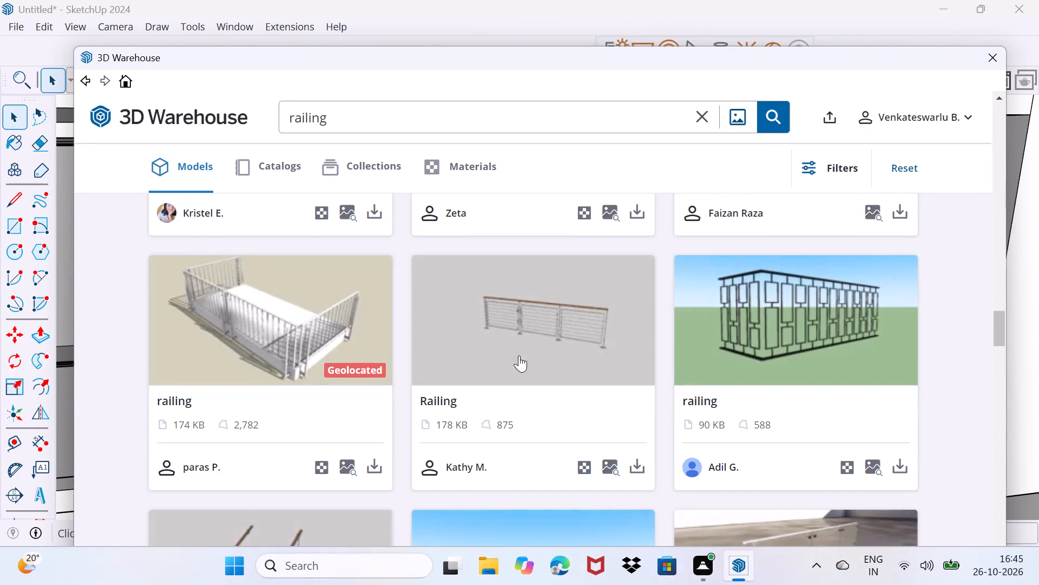
{"action": "scroll", "coordinate": [519, 355], "scroll_direction": "down", "scroll_amount": 2}
{"action": "scroll", "coordinate": [519, 355], "scroll_direction": "up", "scroll_amount": 10}
{"action": "scroll", "coordinate": [519, 355], "scroll_direction": "down", "scroll_amount": 7}
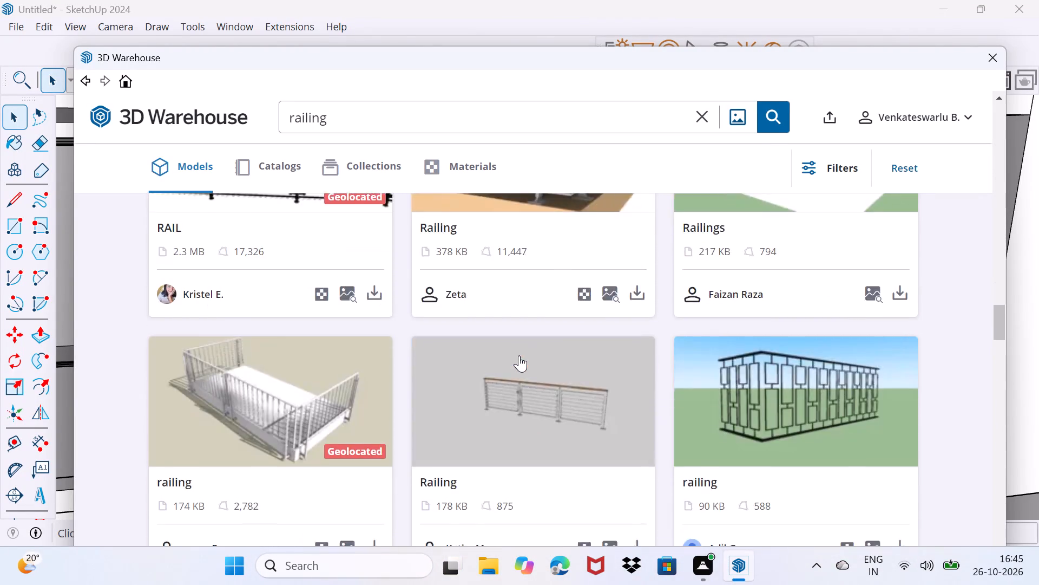
{"action": "scroll", "coordinate": [519, 355], "scroll_direction": "down", "scroll_amount": 15}
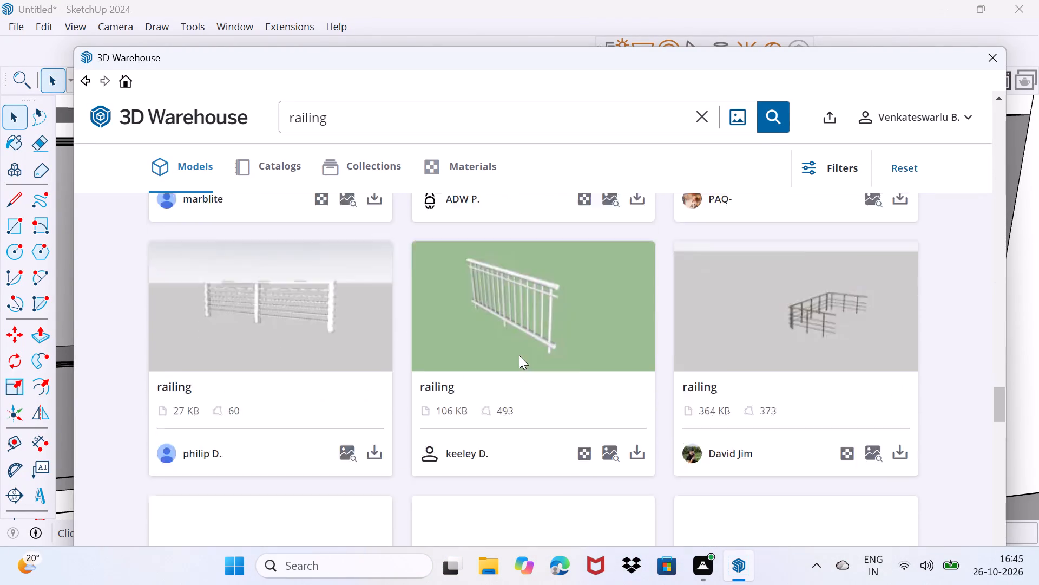
{"action": "scroll", "coordinate": [519, 355], "scroll_direction": "down", "scroll_amount": 8}
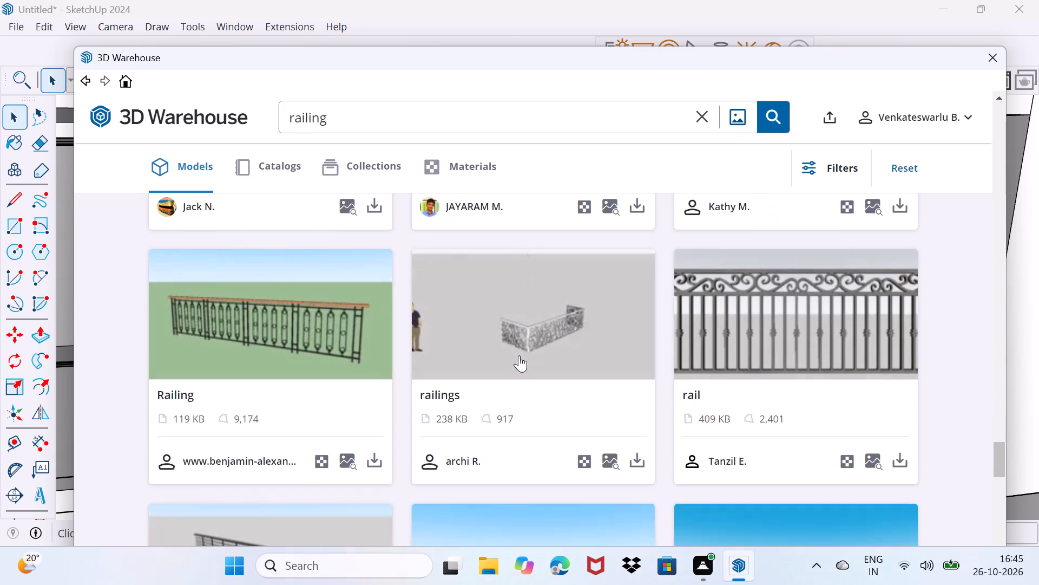
{"action": "scroll", "coordinate": [519, 355], "scroll_direction": "down", "scroll_amount": 7}
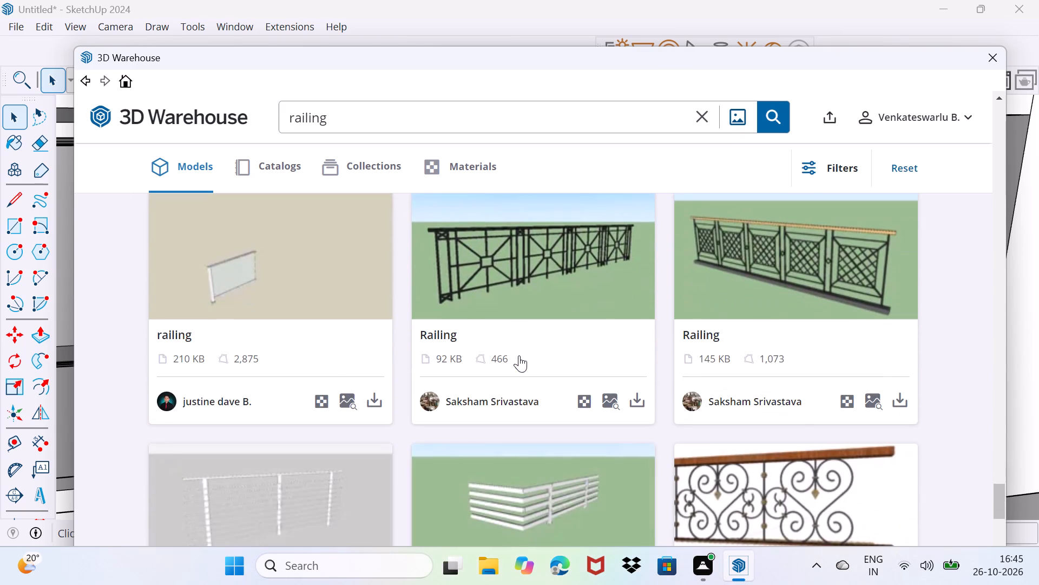
{"action": "scroll", "coordinate": [519, 355], "scroll_direction": "up", "scroll_amount": 4}
{"action": "scroll", "coordinate": [519, 355], "scroll_direction": "down", "scroll_amount": 6}
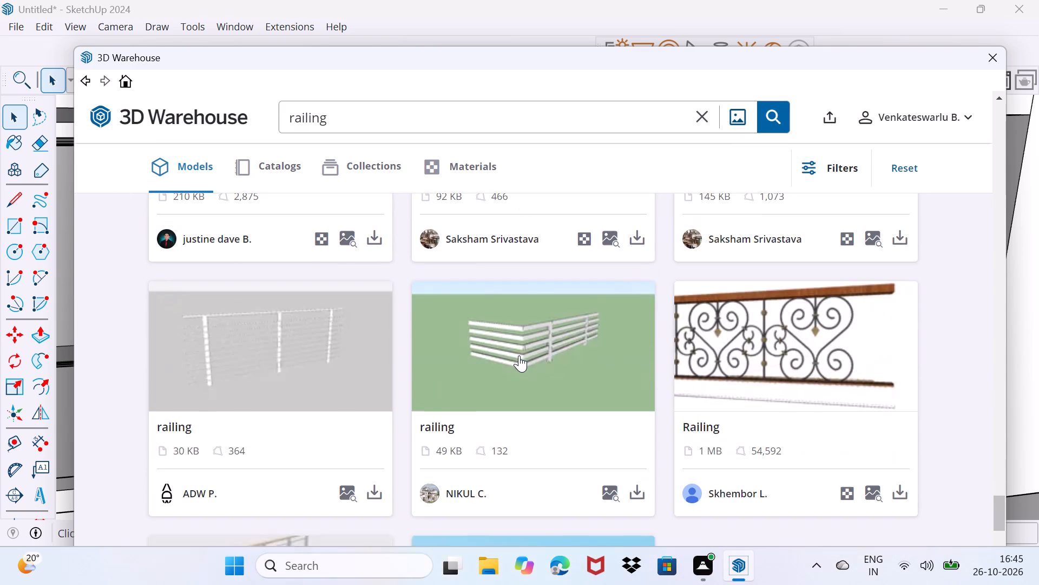
{"action": "scroll", "coordinate": [519, 355], "scroll_direction": "down", "scroll_amount": 4}
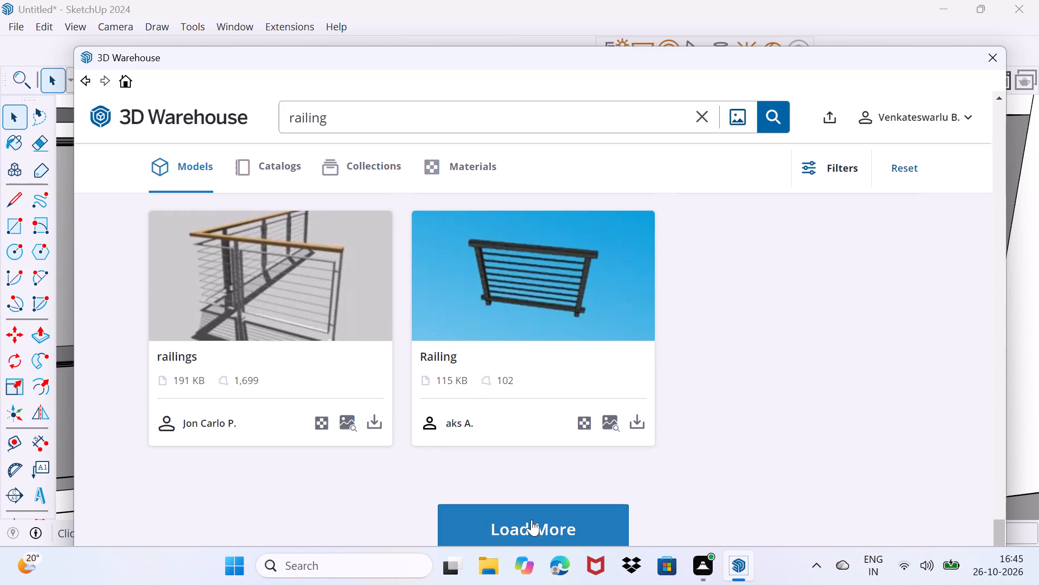
Load more "railing" results and look through the second batch for a suitable balcony railing.
{"action": "left_click", "coordinate": [531, 519]}
{"action": "scroll", "coordinate": [554, 329], "scroll_direction": "down", "scroll_amount": 4}
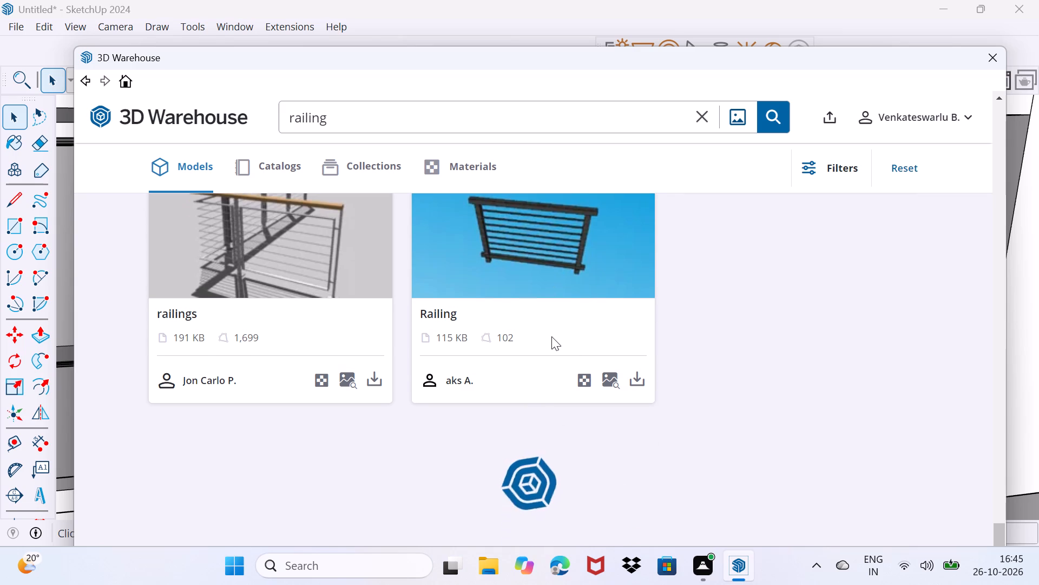
{"action": "scroll", "coordinate": [551, 339], "scroll_direction": "down", "scroll_amount": 4}
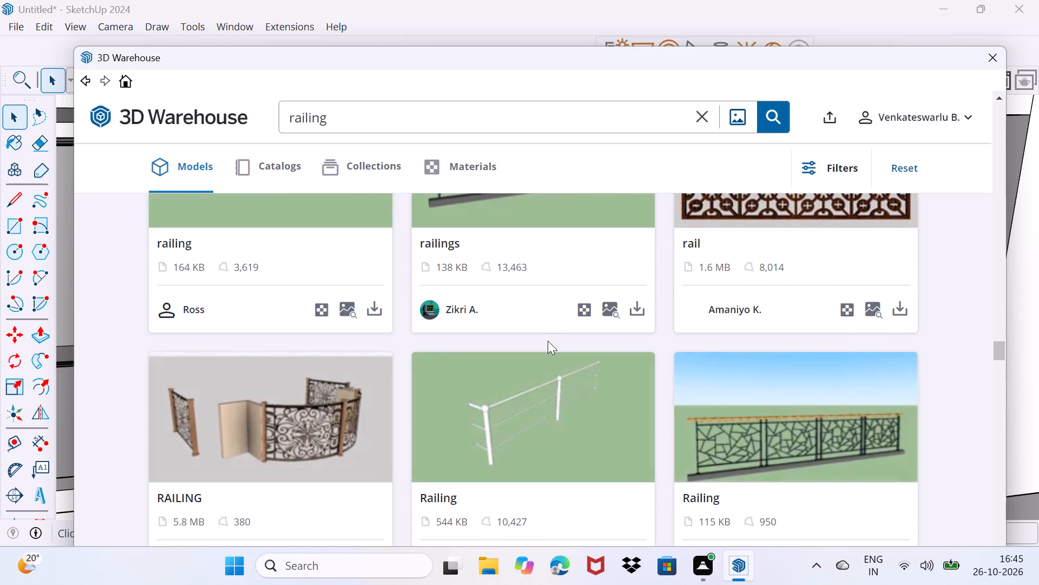
{"action": "scroll", "coordinate": [548, 341], "scroll_direction": "up", "scroll_amount": 2}
{"action": "scroll", "coordinate": [548, 341], "scroll_direction": "down", "scroll_amount": 6}
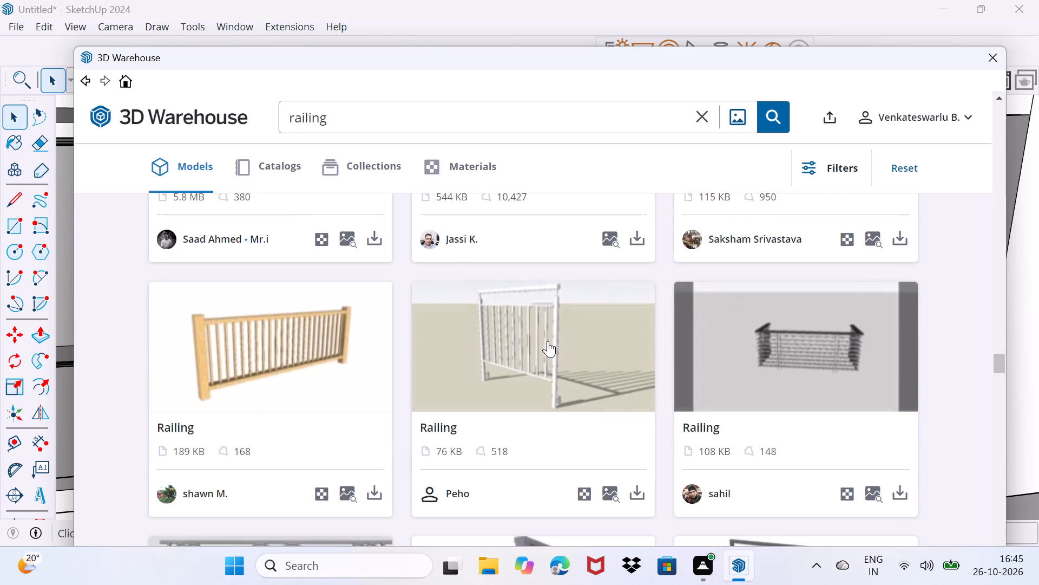
{"action": "scroll", "coordinate": [548, 341], "scroll_direction": "down", "scroll_amount": 4}
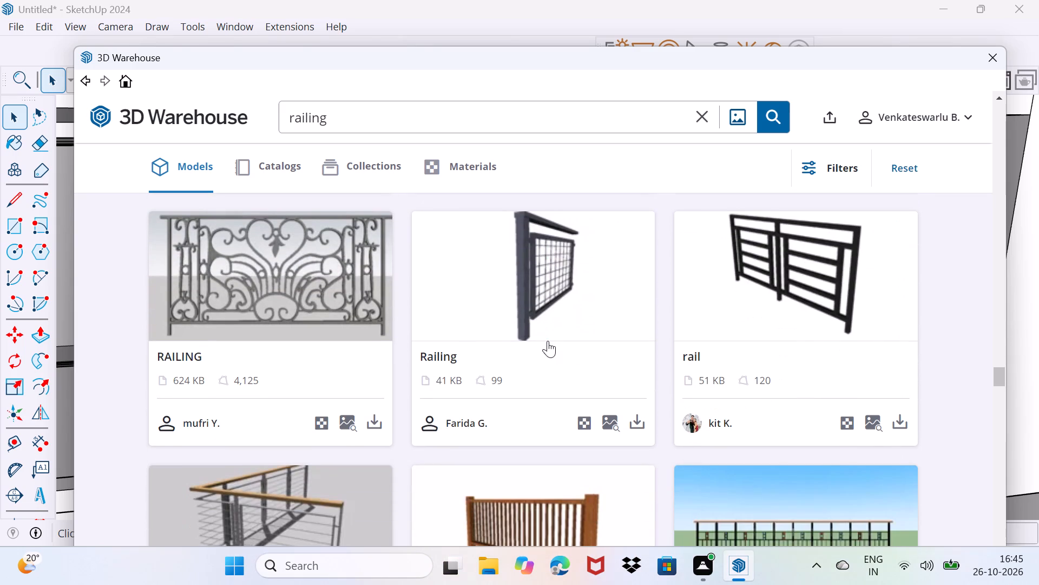
{"action": "scroll", "coordinate": [548, 341], "scroll_direction": "down", "scroll_amount": 6}
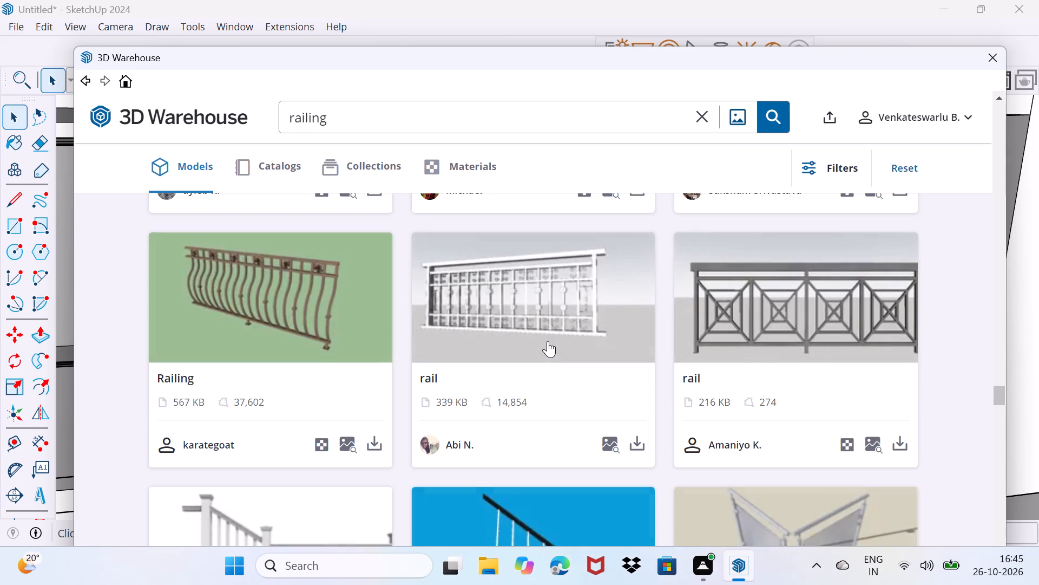
{"action": "scroll", "coordinate": [548, 341], "scroll_direction": "down", "scroll_amount": 7}
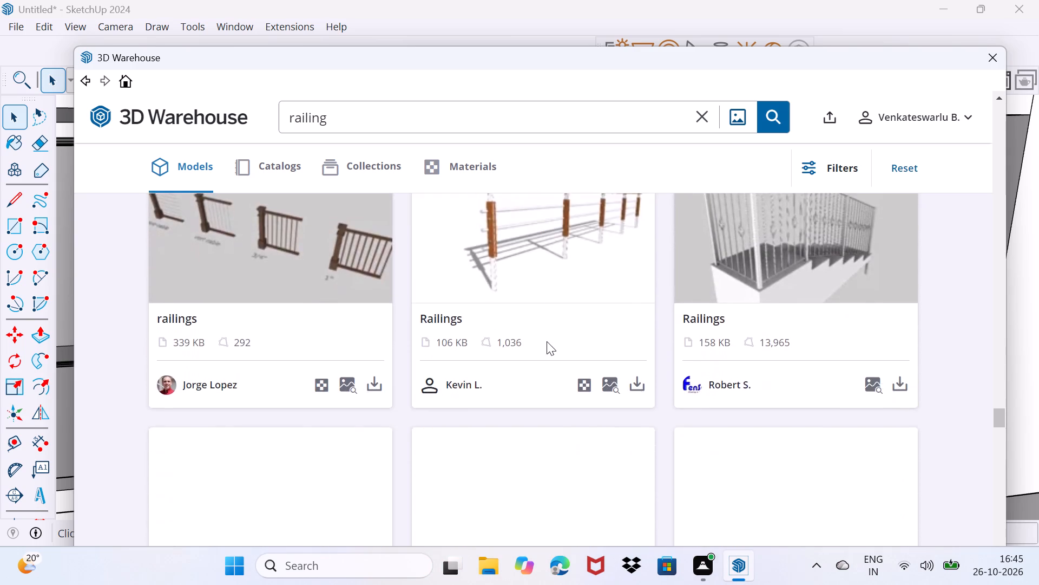
{"action": "scroll", "coordinate": [547, 341], "scroll_direction": "down", "scroll_amount": 8}
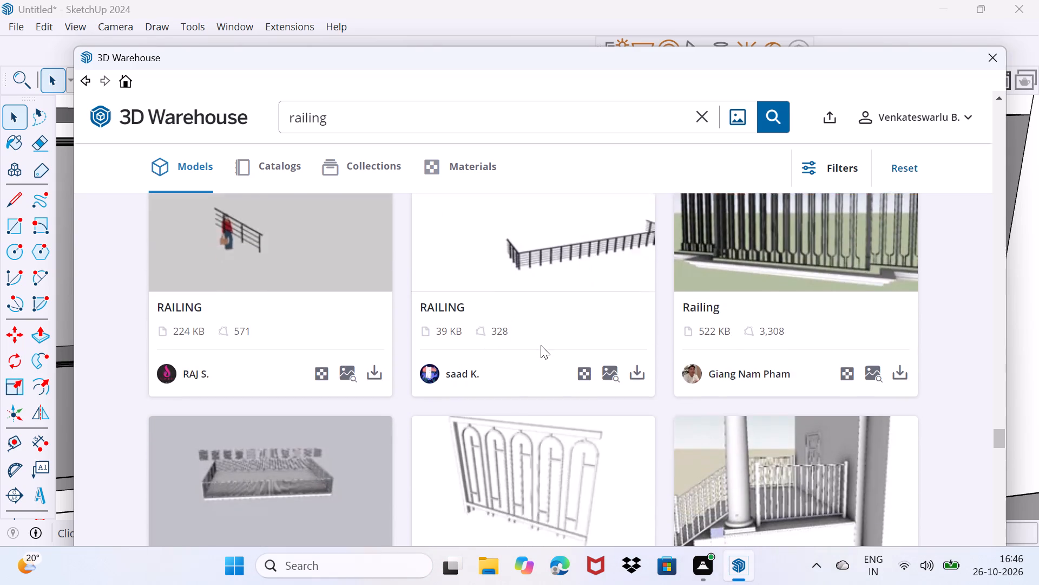
{"action": "scroll", "coordinate": [541, 345], "scroll_direction": "up", "scroll_amount": 2}
{"action": "scroll", "coordinate": [541, 345], "scroll_direction": "down", "scroll_amount": 3}
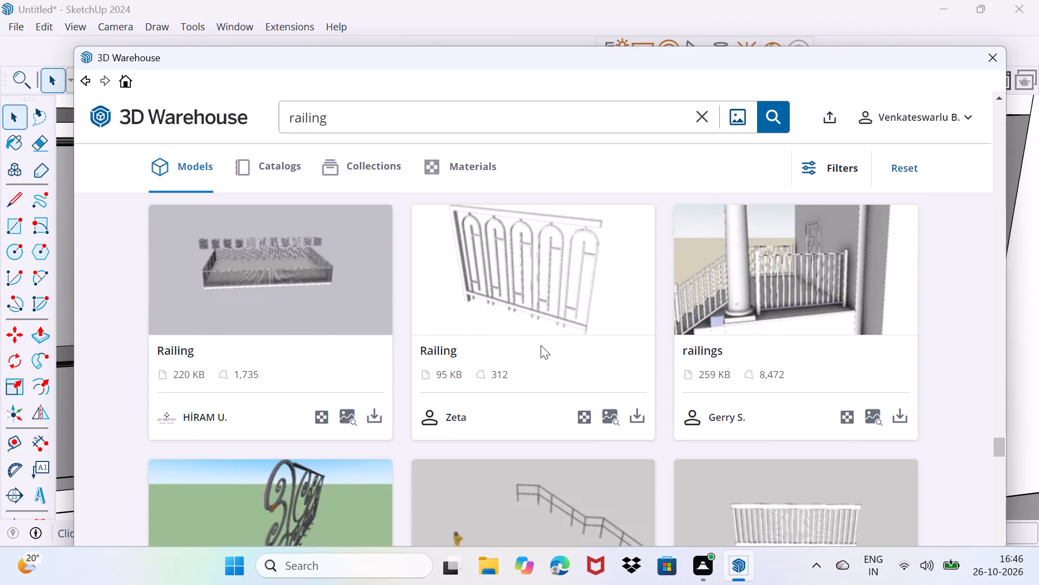
{"action": "scroll", "coordinate": [541, 345], "scroll_direction": "down", "scroll_amount": 9}
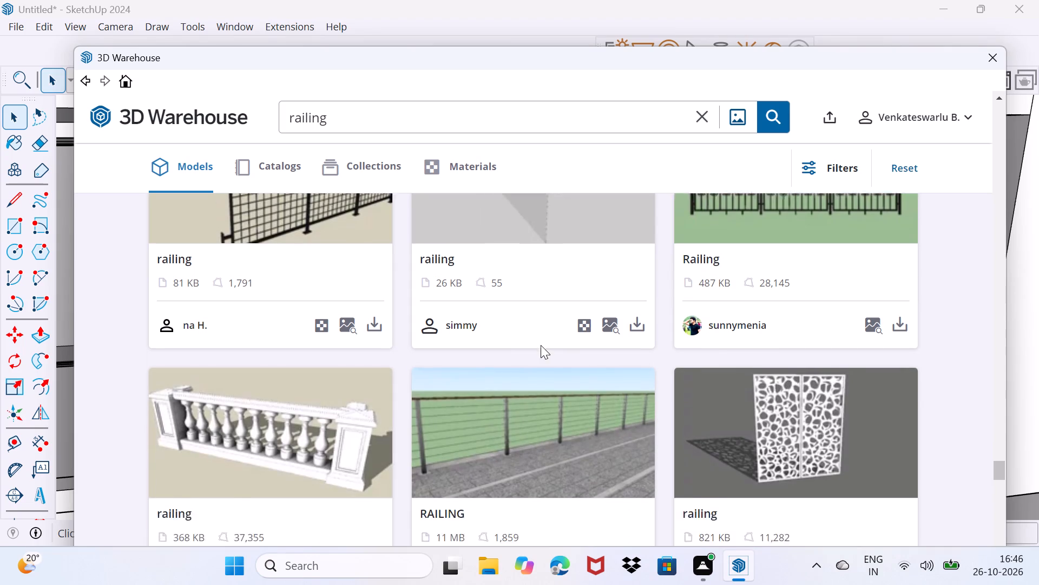
{"action": "scroll", "coordinate": [541, 345], "scroll_direction": "down", "scroll_amount": 8}
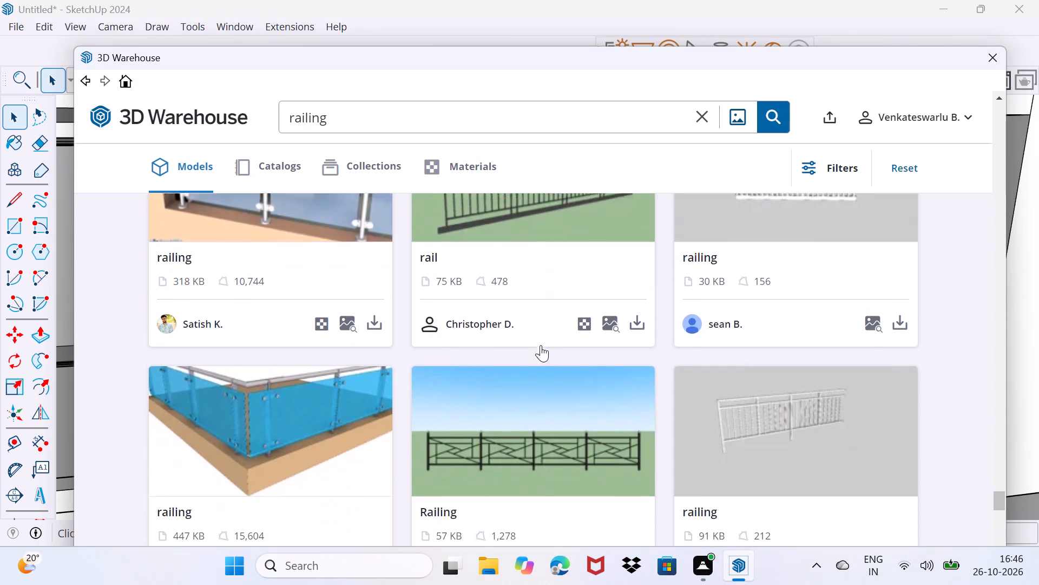
{"action": "scroll", "coordinate": [541, 345], "scroll_direction": "down", "scroll_amount": 17}
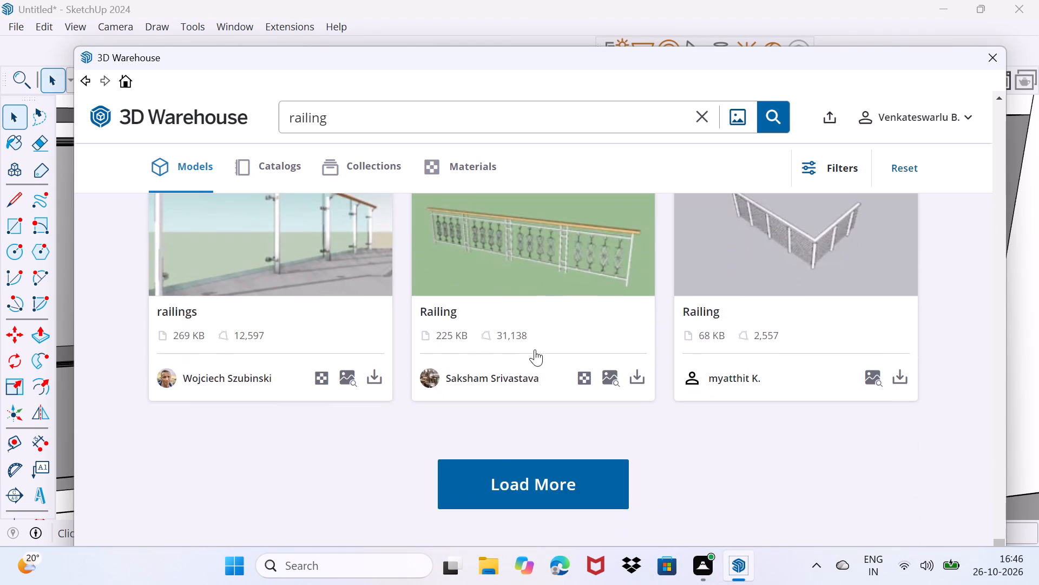
{"action": "scroll", "coordinate": [535, 349], "scroll_direction": "down", "scroll_amount": 4}
Load another batch of "railing" results and look through it to the end for a suitable balcony railing.
{"action": "left_click", "coordinate": [549, 495]}
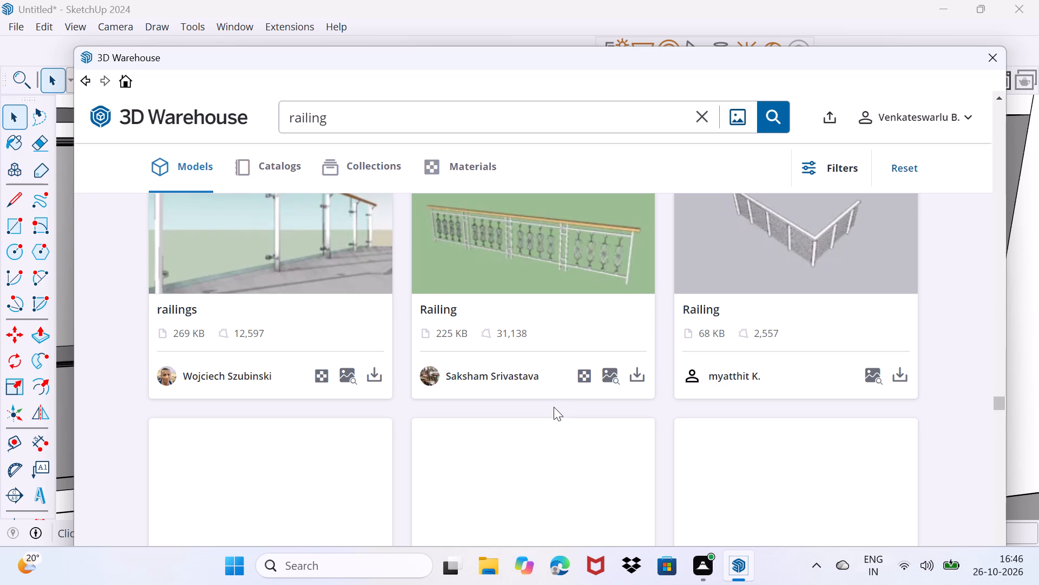
{"action": "scroll", "coordinate": [554, 407], "scroll_direction": "down", "scroll_amount": 6}
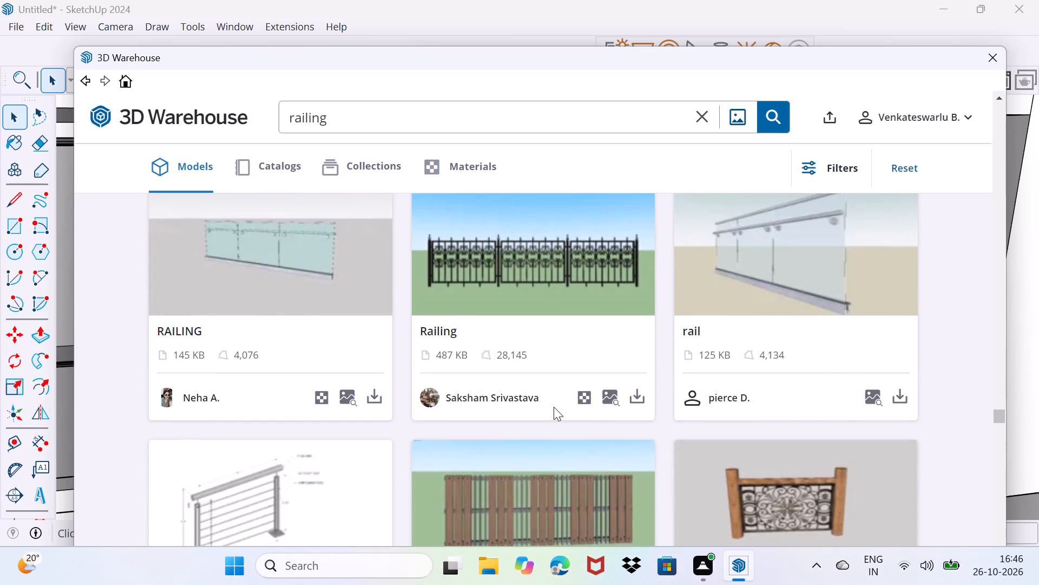
{"action": "scroll", "coordinate": [554, 407], "scroll_direction": "down", "scroll_amount": 8}
{"action": "scroll", "coordinate": [554, 407], "scroll_direction": "up", "scroll_amount": 3}
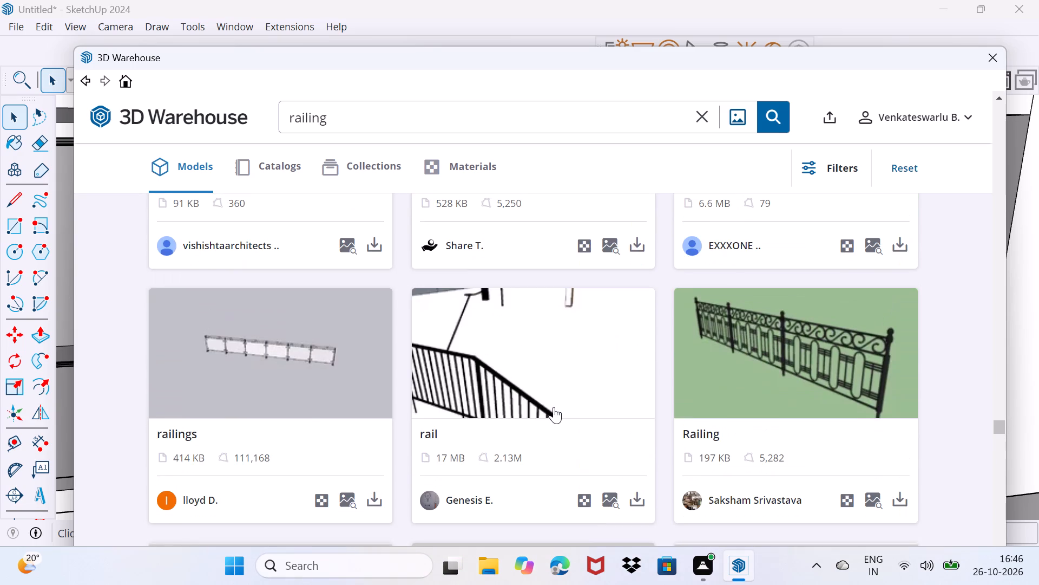
{"action": "scroll", "coordinate": [554, 407], "scroll_direction": "down", "scroll_amount": 13}
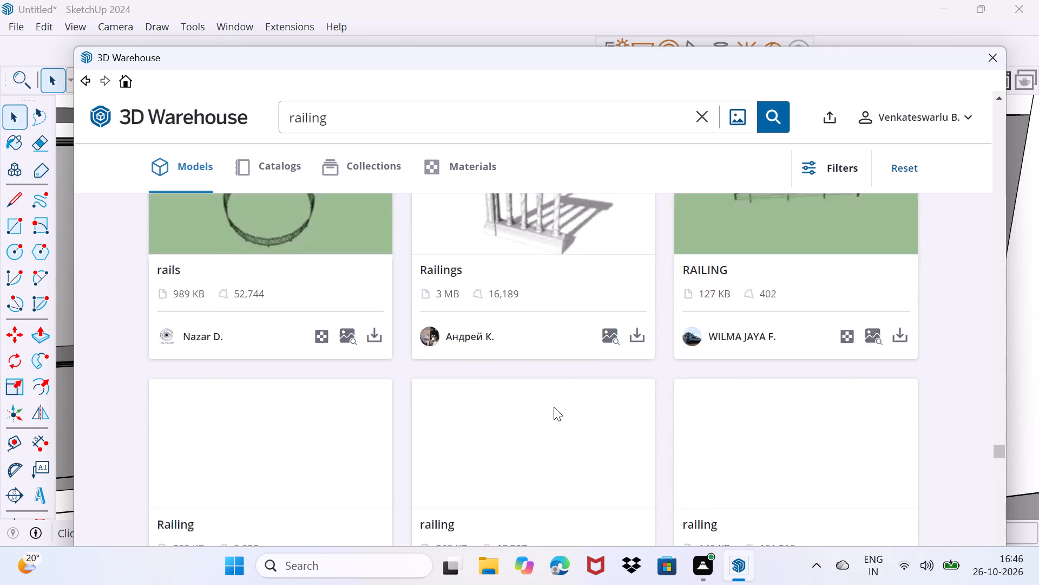
{"action": "scroll", "coordinate": [554, 407], "scroll_direction": "down", "scroll_amount": 7}
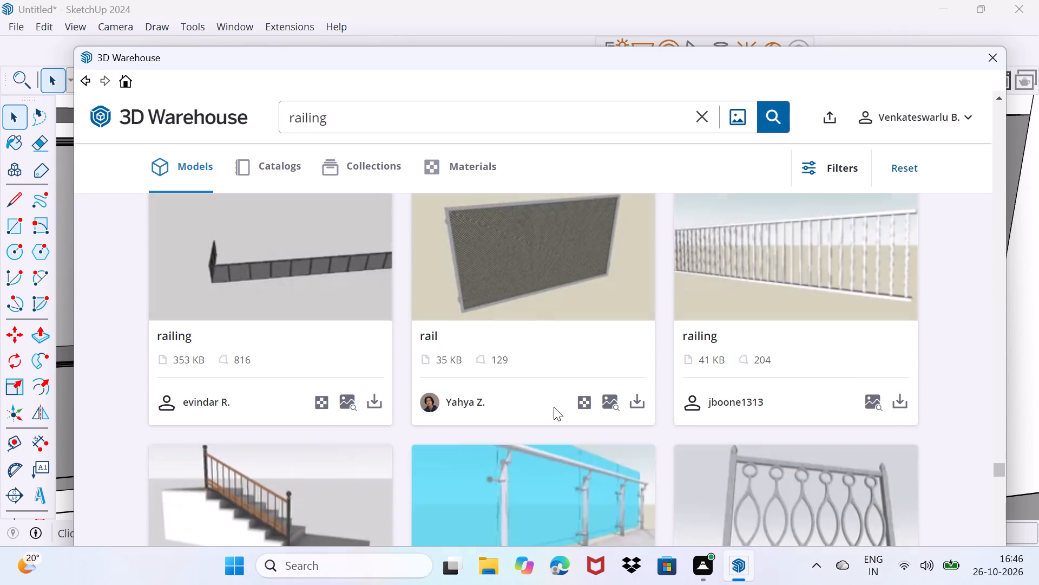
{"action": "scroll", "coordinate": [554, 407], "scroll_direction": "down", "scroll_amount": 2}
{"action": "scroll", "coordinate": [554, 407], "scroll_direction": "up", "scroll_amount": 2}
{"action": "scroll", "coordinate": [554, 407], "scroll_direction": "down", "scroll_amount": 9}
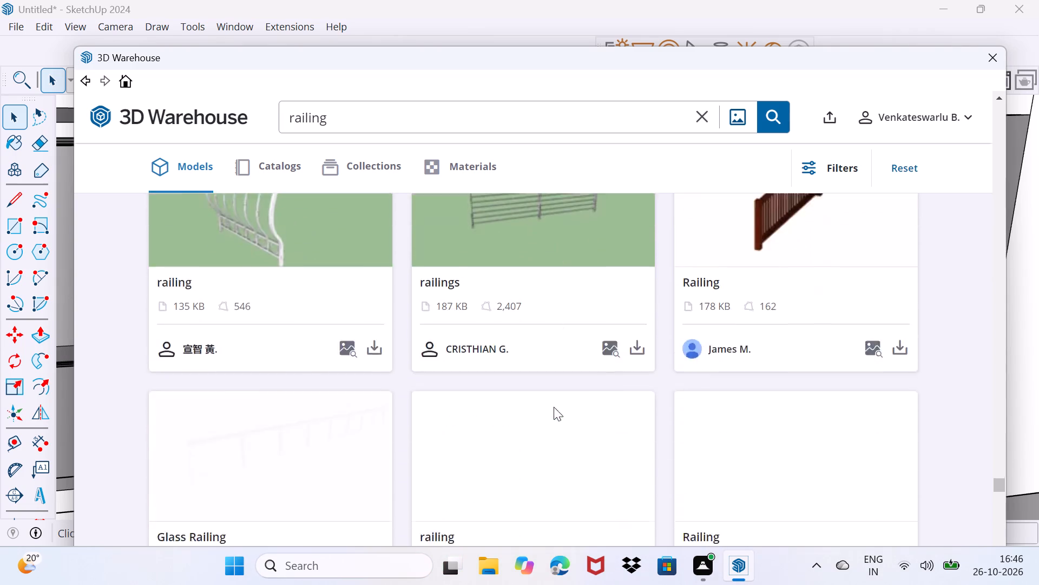
{"action": "scroll", "coordinate": [554, 407], "scroll_direction": "up", "scroll_amount": 4}
{"action": "scroll", "coordinate": [554, 407], "scroll_direction": "down", "scroll_amount": 7}
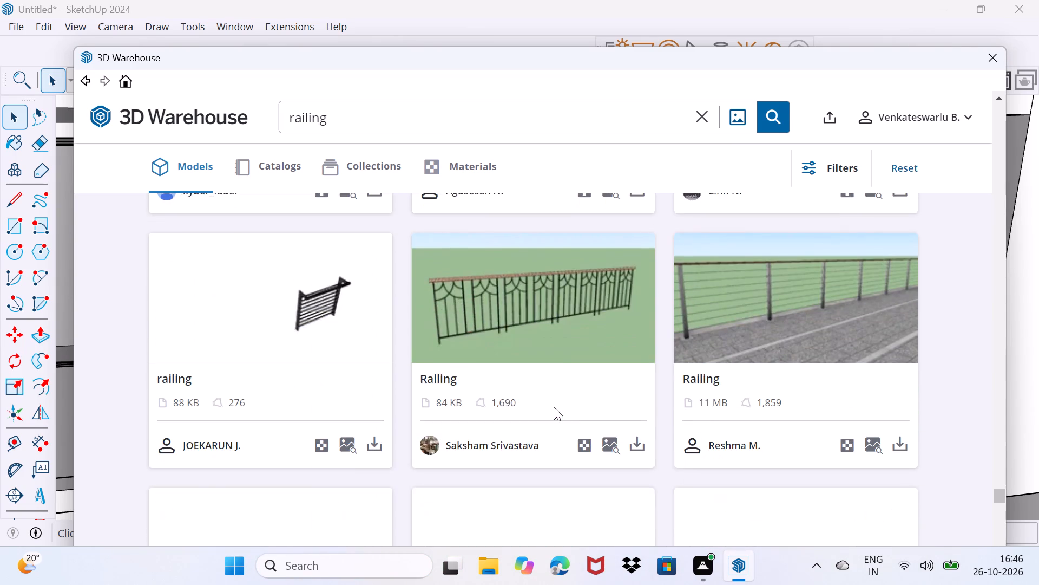
{"action": "scroll", "coordinate": [554, 407], "scroll_direction": "down", "scroll_amount": 10}
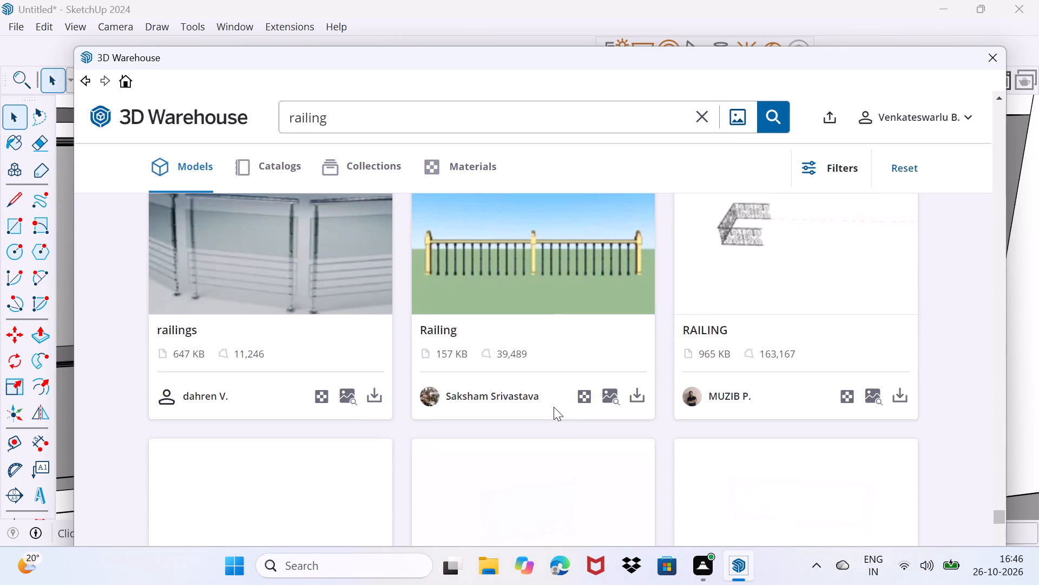
{"action": "scroll", "coordinate": [554, 407], "scroll_direction": "down", "scroll_amount": 4}
{"action": "scroll", "coordinate": [554, 407], "scroll_direction": "up", "scroll_amount": 2}
{"action": "scroll", "coordinate": [554, 407], "scroll_direction": "down", "scroll_amount": 2}
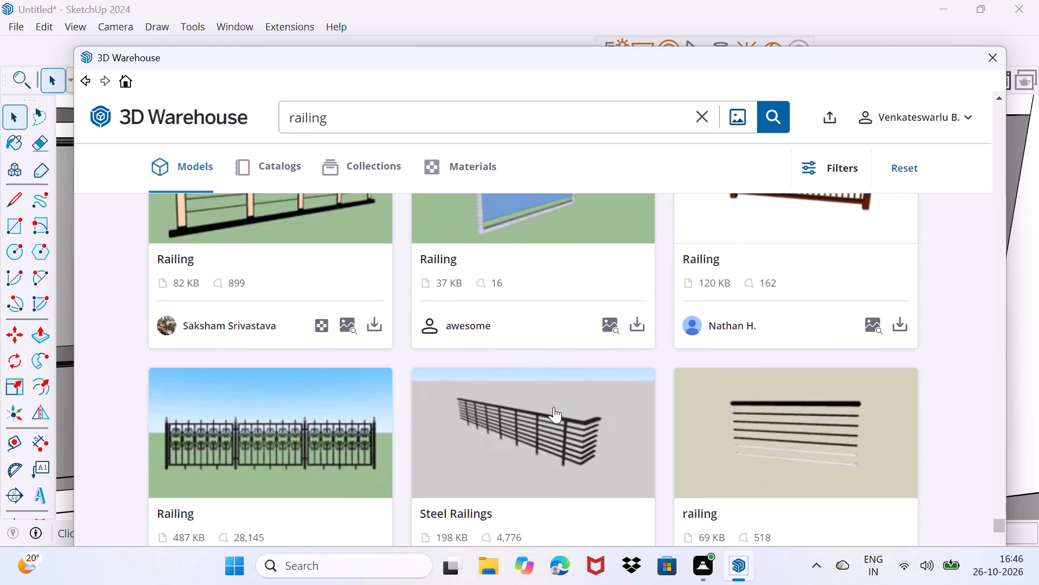
{"action": "scroll", "coordinate": [554, 407], "scroll_direction": "down", "scroll_amount": 9}
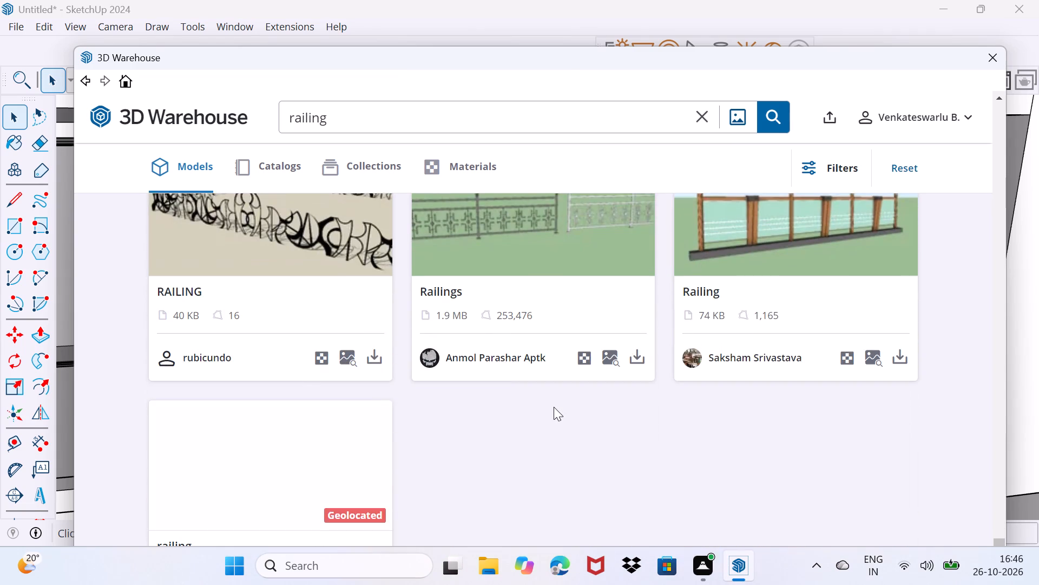
{"action": "scroll", "coordinate": [554, 407], "scroll_direction": "down", "scroll_amount": 2}
Load the 51 KB black two-panel railing with horizontal bars into the model and place it on the balcony parapet near the side wall.
{"action": "scroll", "coordinate": [554, 407], "scroll_direction": "up", "scroll_amount": 9}
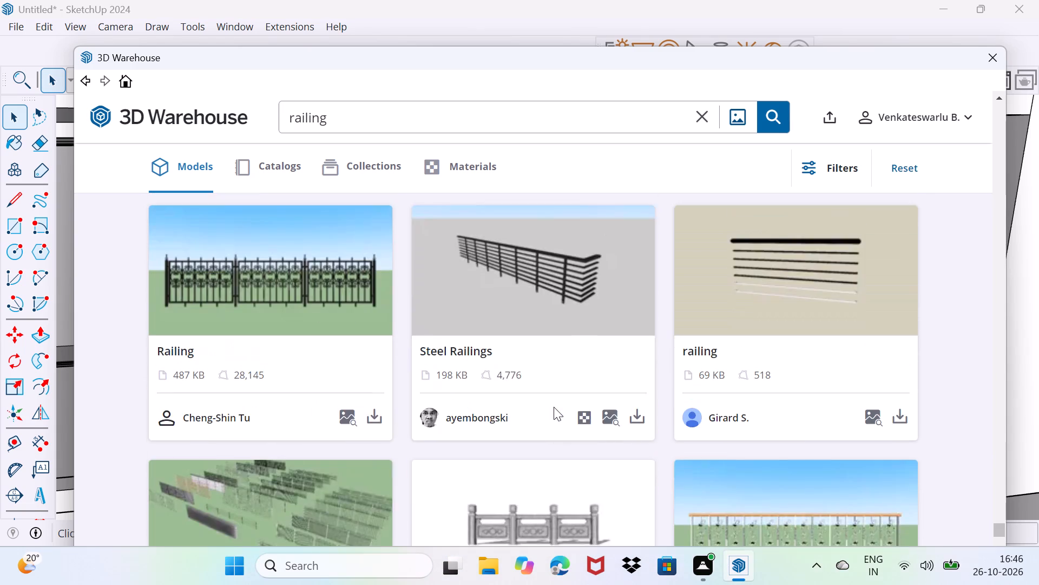
{"action": "scroll", "coordinate": [554, 407], "scroll_direction": "up", "scroll_amount": 14}
{"action": "scroll", "coordinate": [554, 407], "scroll_direction": "down", "scroll_amount": 4}
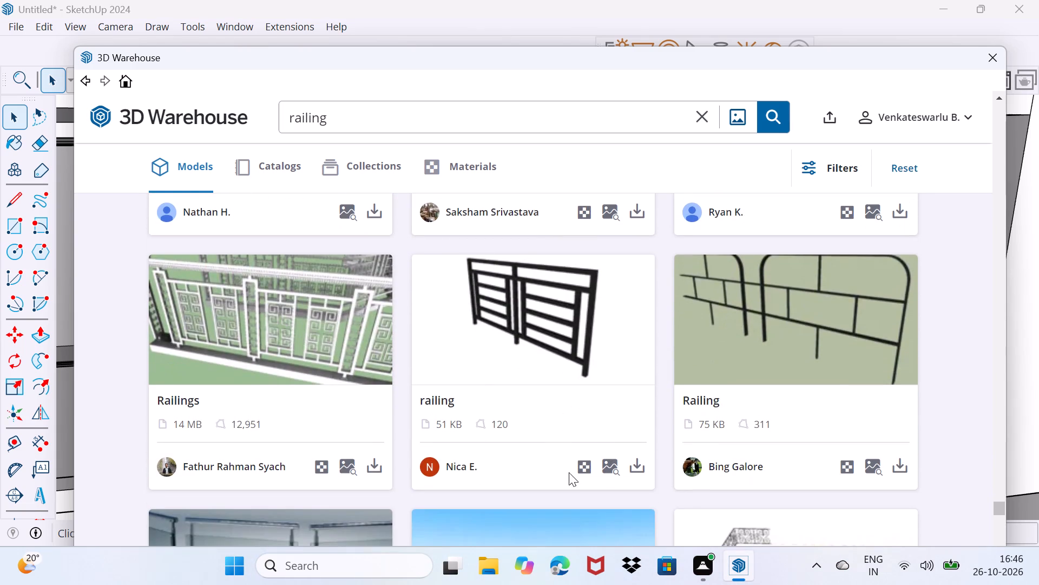
{"action": "left_click", "coordinate": [633, 468]}
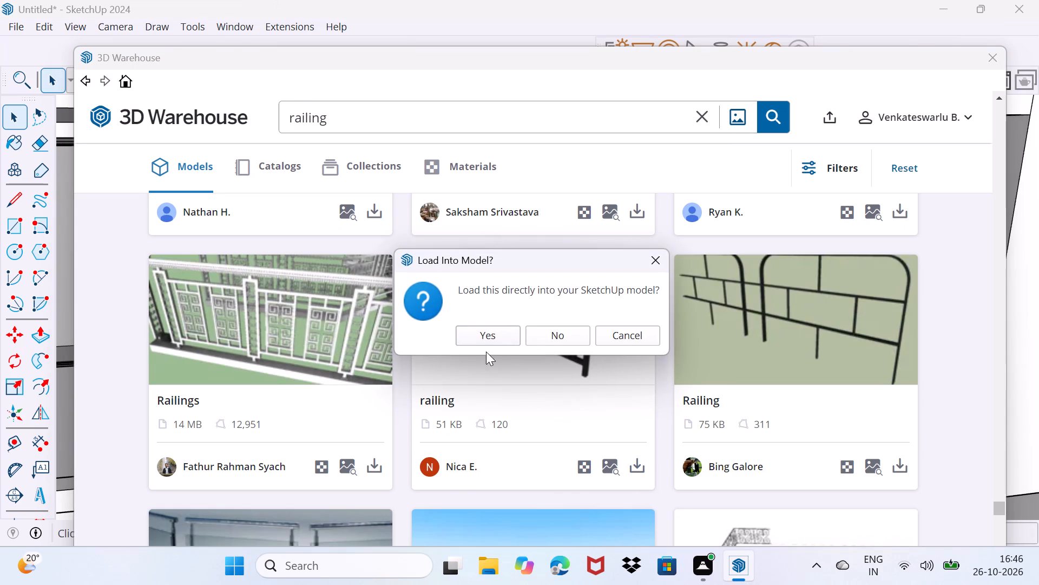
{"action": "left_click", "coordinate": [490, 340]}
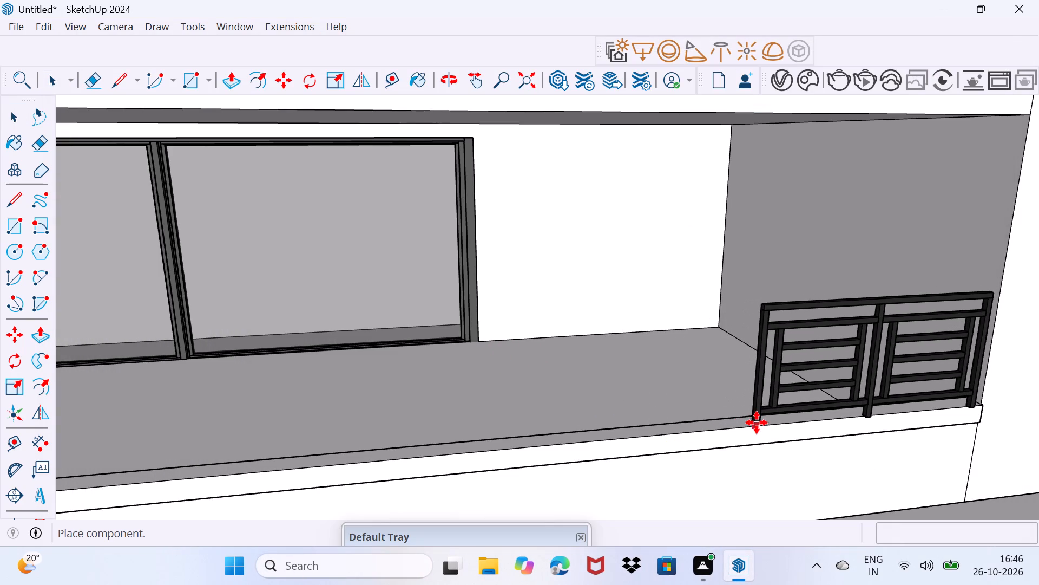
{"action": "left_click", "coordinate": [760, 417]}
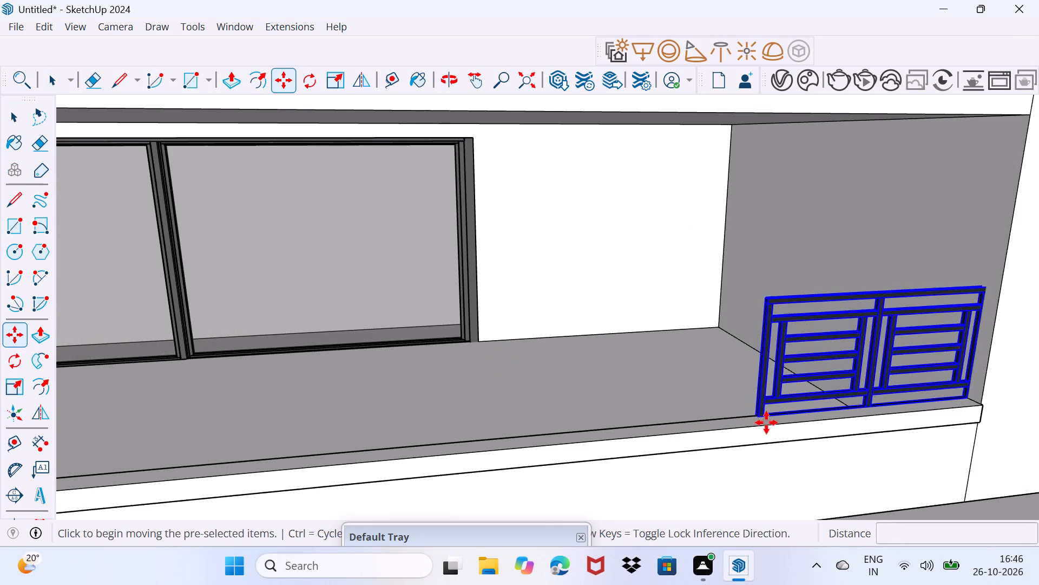
{"action": "scroll", "coordinate": [888, 423], "scroll_direction": "up", "scroll_amount": 3}
{"action": "middle_click_drag", "start_coordinate": [914, 408], "coordinate": [902, 408]}
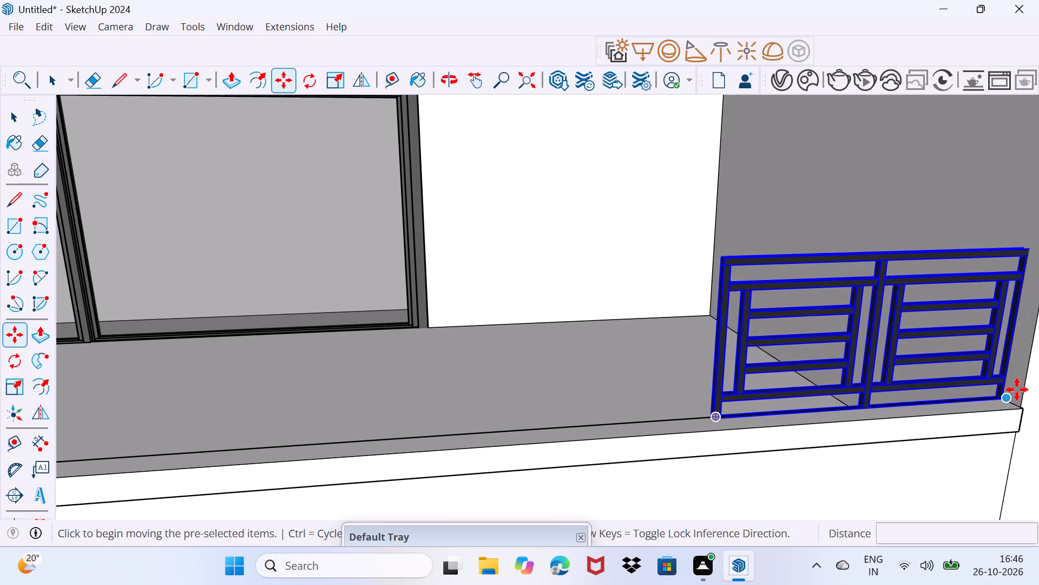
Move the railing about 2 1/4" outward from the parapet's inner edge so it stands on the parapet top.
{"action": "middle_click_drag", "start_coordinate": [1017, 389], "coordinate": [751, 353]}
{"action": "middle_click_drag", "start_coordinate": [740, 398], "coordinate": [823, 409]}
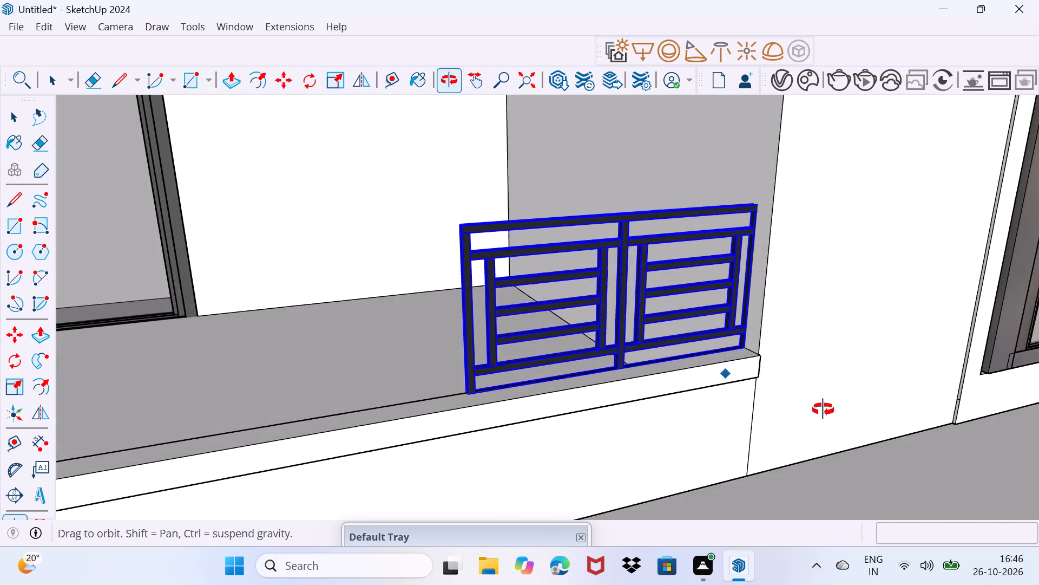
{"action": "middle_click_drag", "start_coordinate": [823, 409], "coordinate": [840, 419]}
{"action": "scroll", "coordinate": [749, 341], "scroll_direction": "up", "scroll_amount": 15}
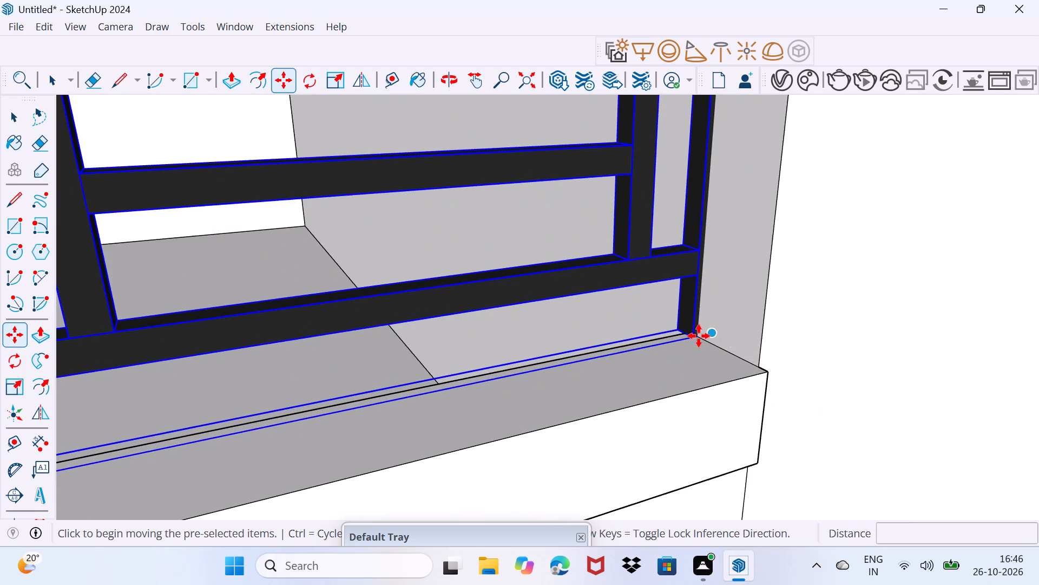
{"action": "left_click", "coordinate": [698, 334]}
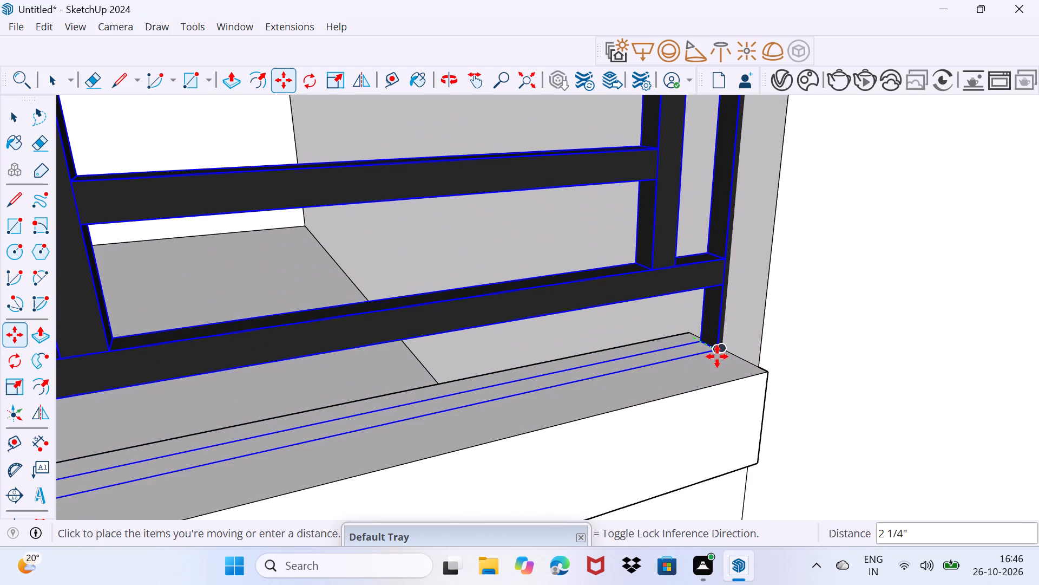
{"action": "left_click", "coordinate": [720, 357]}
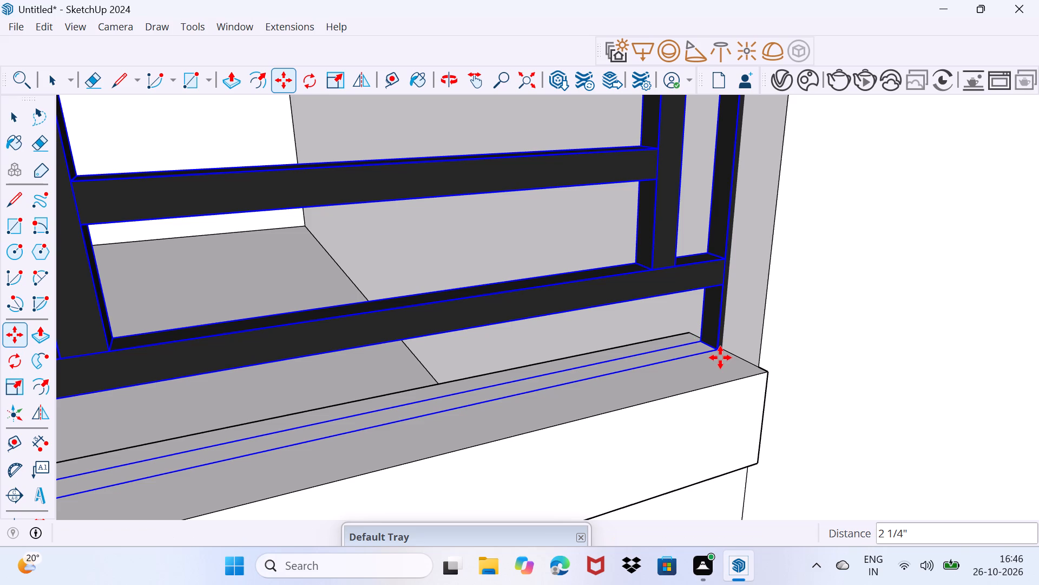
{"action": "key", "text": "space"}
Scale the railing along the red axis by about 7.35 so it spans the lowest balcony's front parapet to the outer corner.
{"action": "scroll", "coordinate": [549, 333], "scroll_direction": "down", "scroll_amount": 13}
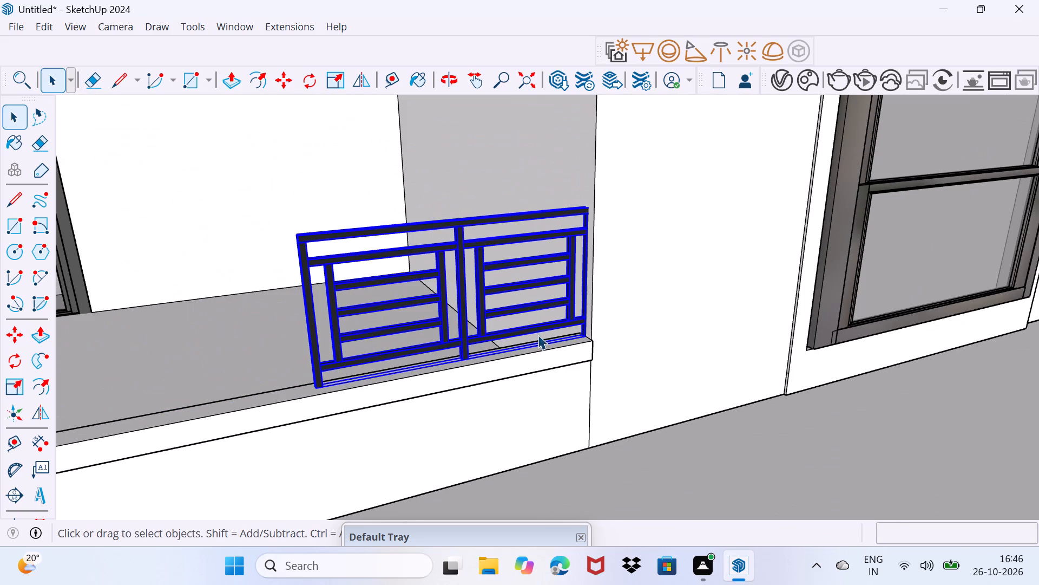
{"action": "key", "text": "s"}
{"action": "scroll", "coordinate": [288, 305], "scroll_direction": "up", "scroll_amount": 3}
{"action": "middle_click_drag", "start_coordinate": [317, 337], "coordinate": [365, 327]}
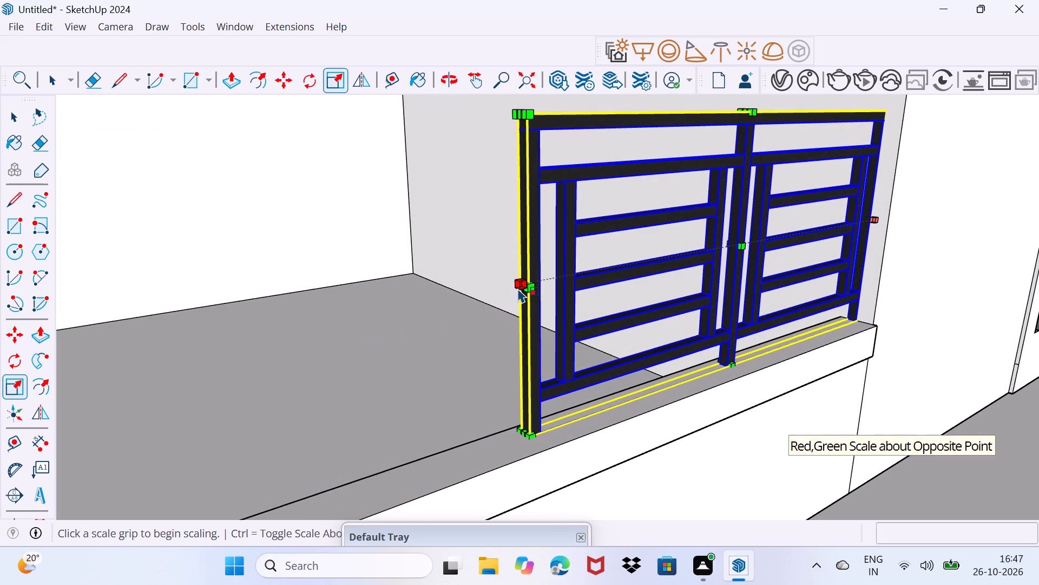
{"action": "scroll", "coordinate": [516, 291], "scroll_direction": "up", "scroll_amount": 4}
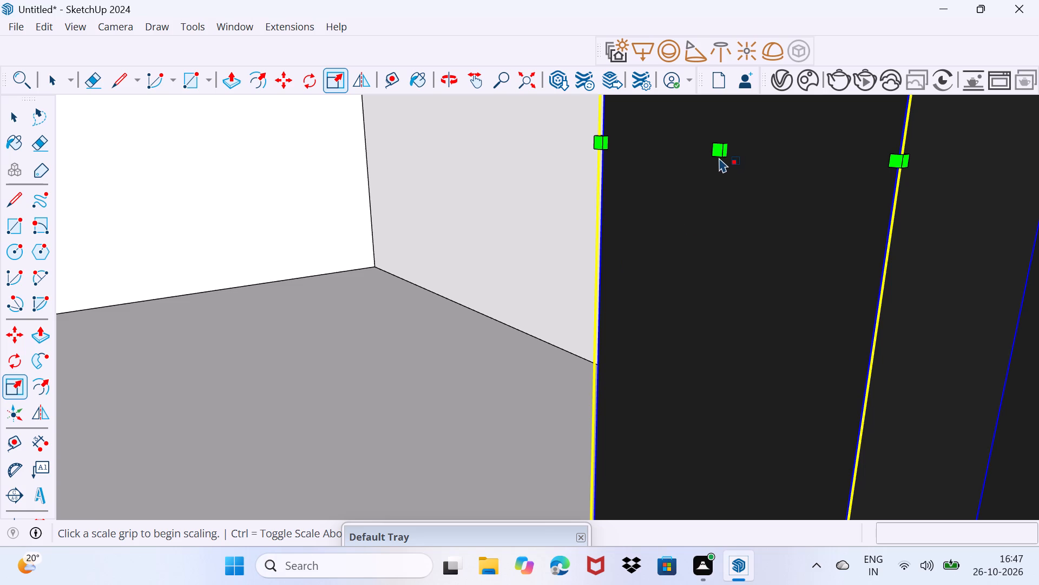
{"action": "left_click", "coordinate": [722, 150]}
{"action": "scroll", "coordinate": [620, 185], "scroll_direction": "down", "scroll_amount": 4}
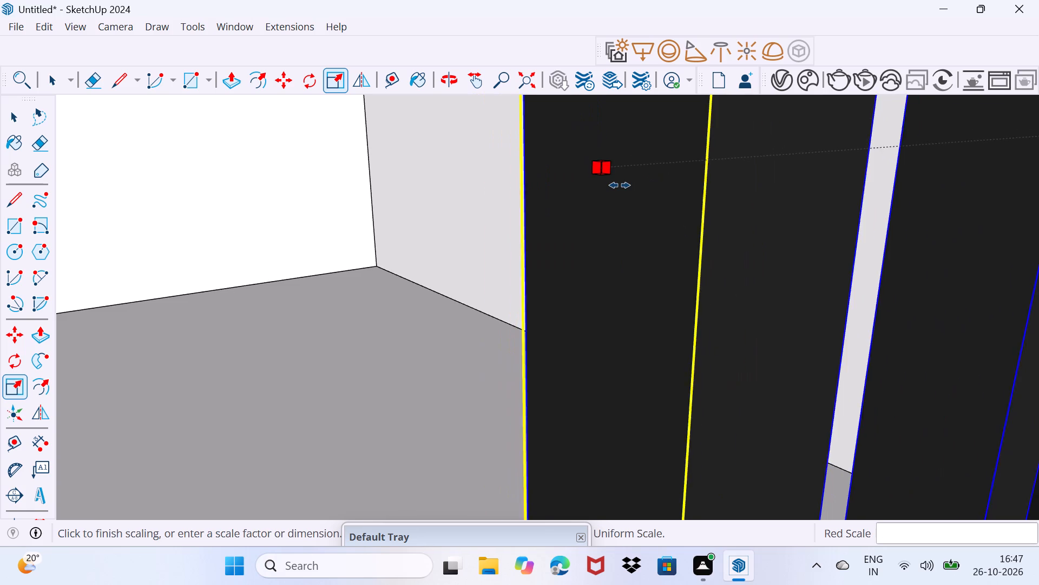
{"action": "scroll", "coordinate": [620, 185], "scroll_direction": "down", "scroll_amount": 20}
{"action": "scroll", "coordinate": [620, 185], "scroll_direction": "down", "scroll_amount": 6}
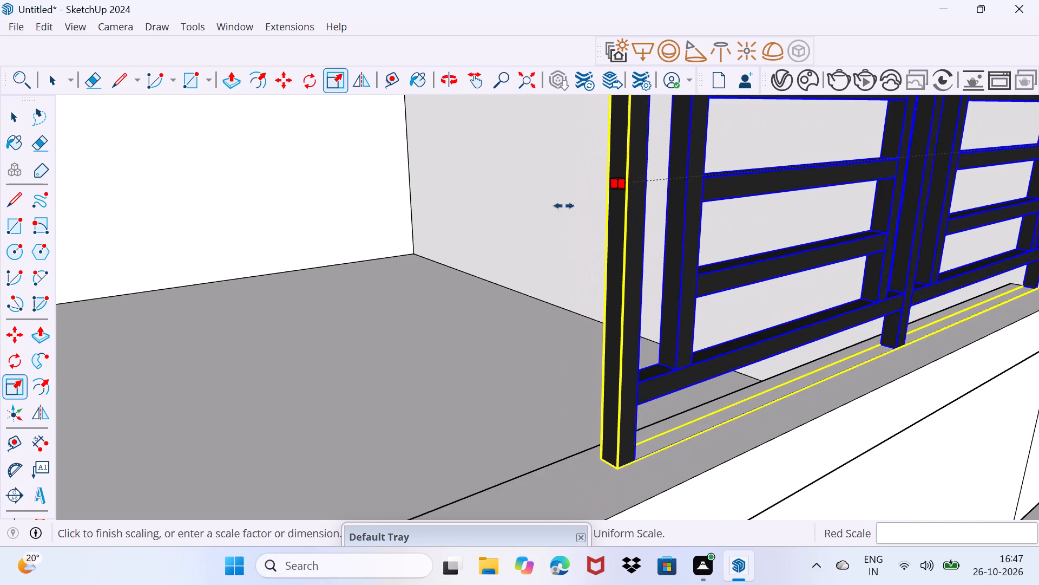
{"action": "scroll", "coordinate": [485, 227], "scroll_direction": "down", "scroll_amount": 16}
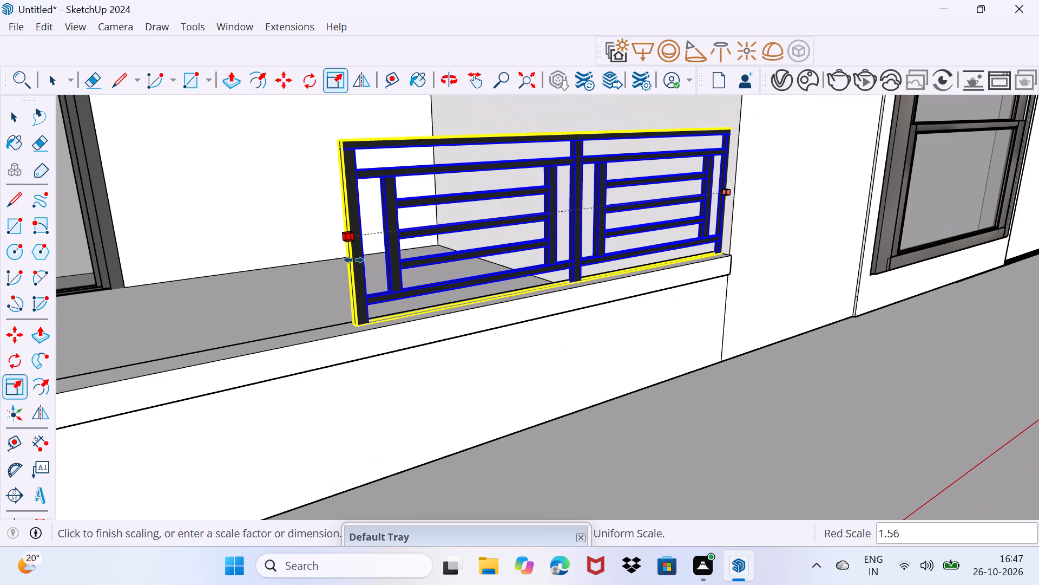
{"action": "middle_click_drag", "start_coordinate": [354, 260], "coordinate": [659, 253], "text": "shift"}
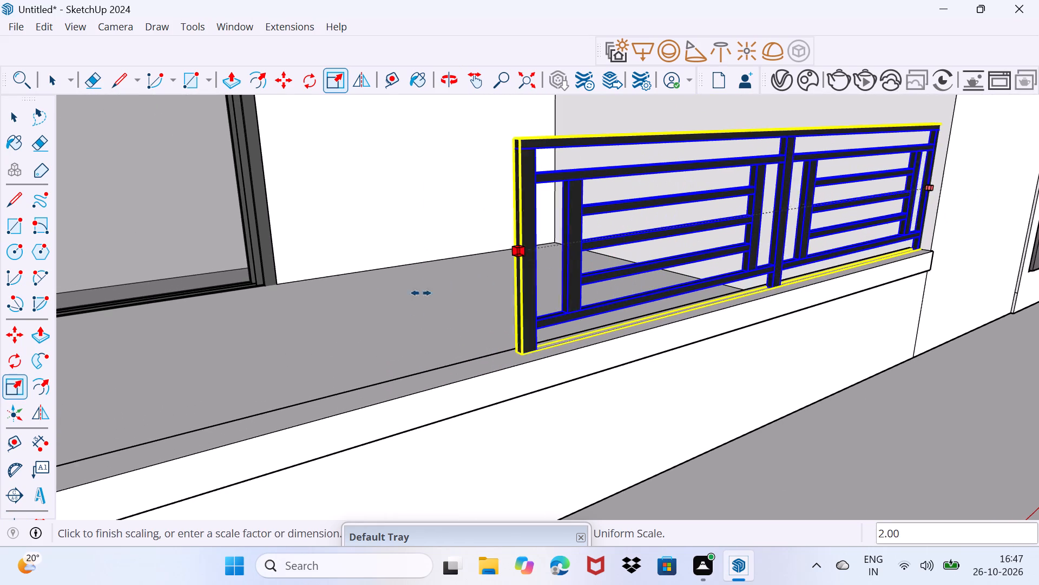
{"action": "scroll", "coordinate": [384, 301], "scroll_direction": "down", "scroll_amount": 19}
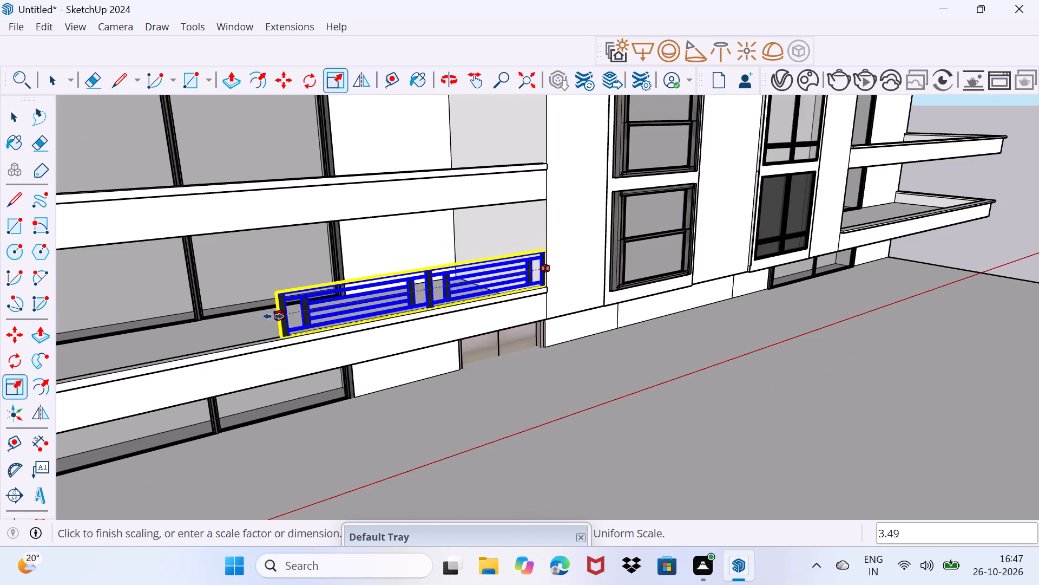
{"action": "middle_click_drag", "start_coordinate": [270, 317], "coordinate": [702, 279]}
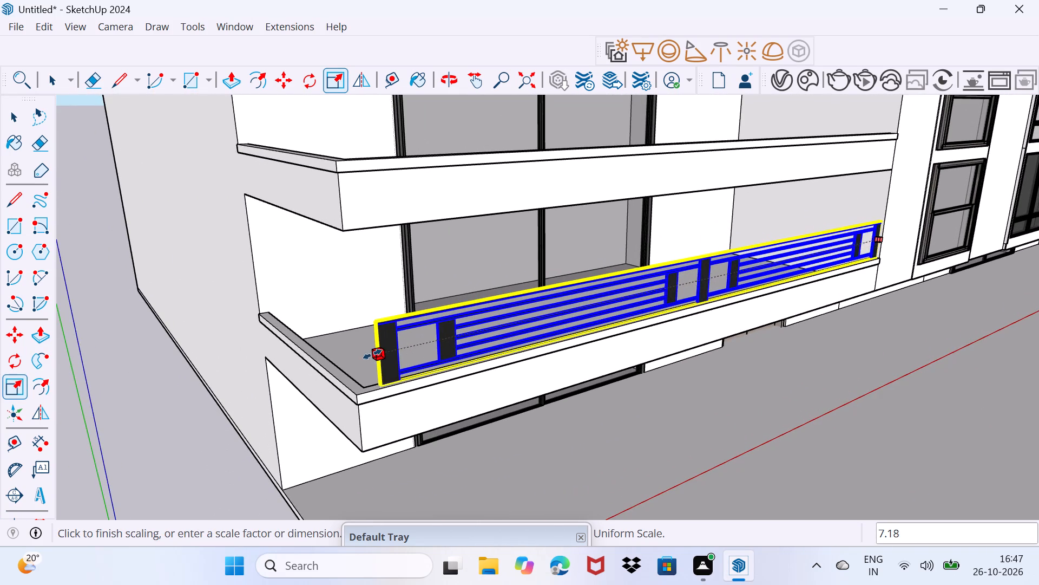
{"action": "scroll", "coordinate": [351, 363], "scroll_direction": "up", "scroll_amount": 2}
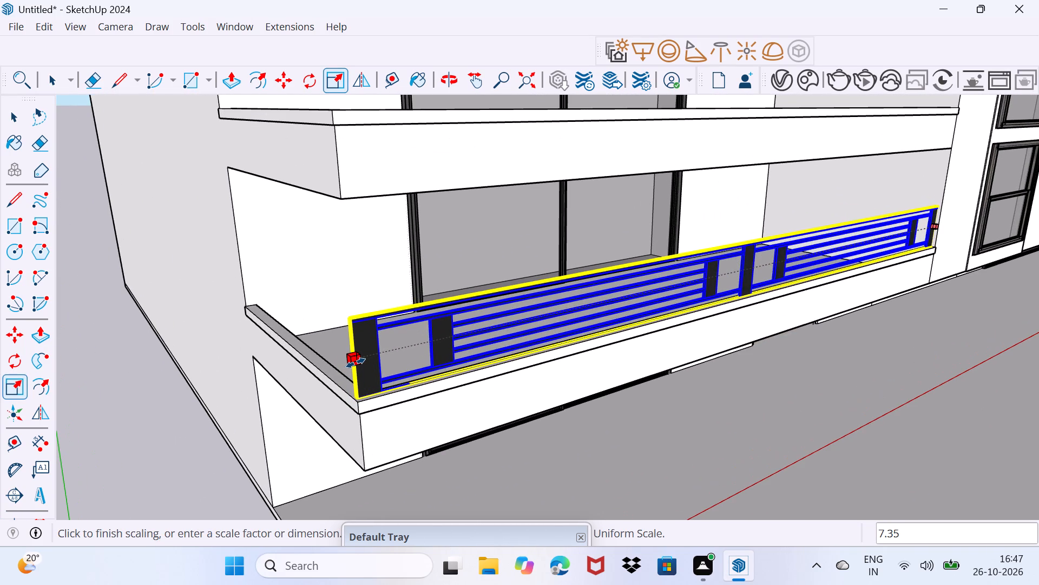
{"action": "left_click", "coordinate": [356, 363]}
{"action": "scroll", "coordinate": [356, 375], "scroll_direction": "up", "scroll_amount": 4}
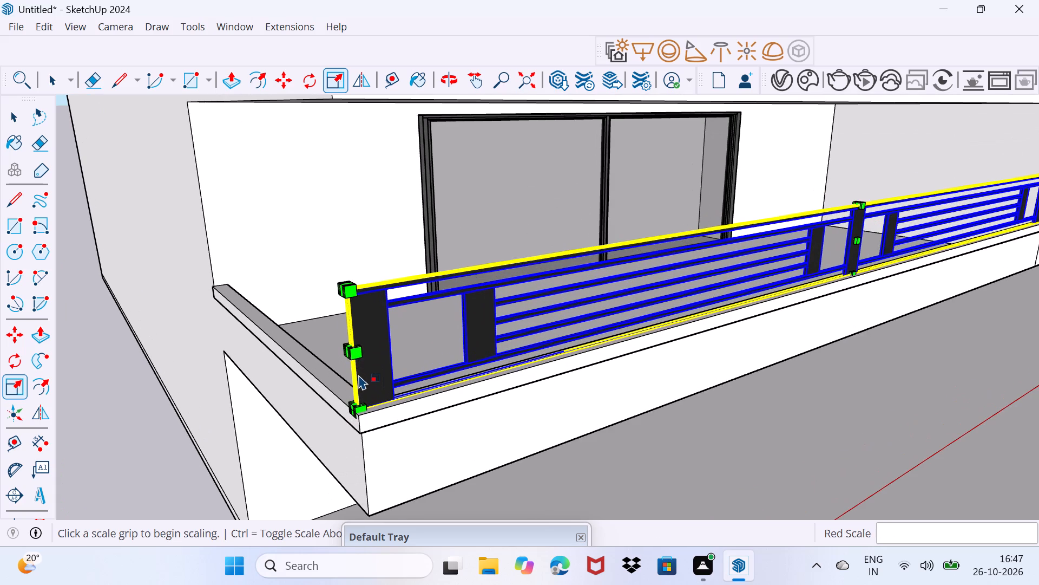
{"action": "key", "text": "space"}
{"action": "scroll", "coordinate": [360, 401], "scroll_direction": "up", "scroll_amount": 1}
{"action": "middle_click_drag", "start_coordinate": [360, 400], "coordinate": [442, 405]}
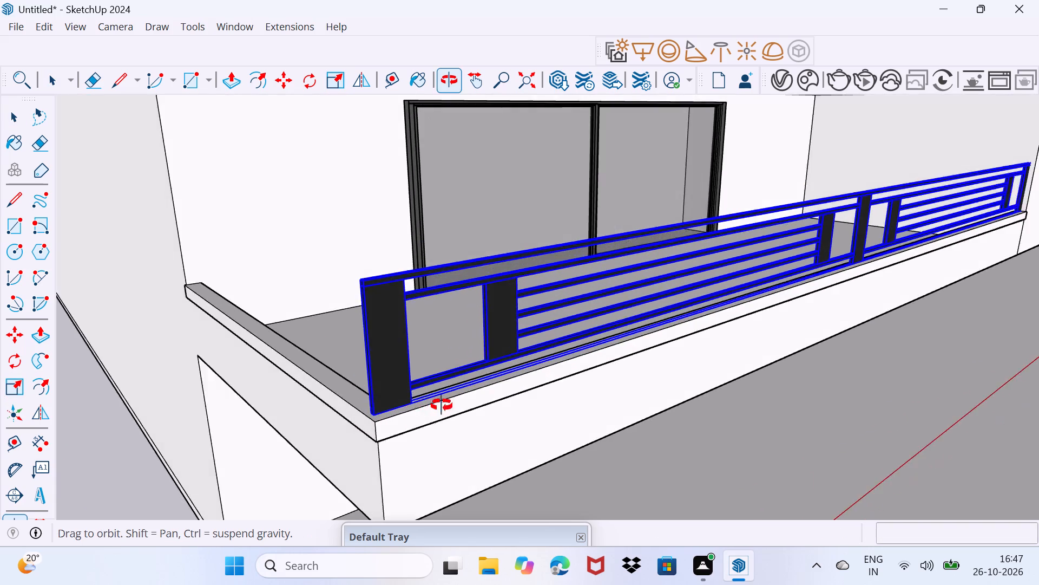
{"action": "middle_click_drag", "start_coordinate": [442, 405], "coordinate": [313, 415]}
Copy the stretched railing straight up about 9' 11 7/8" onto the front parapet of the balcony above, aligned at the side wall.
{"action": "scroll", "coordinate": [313, 415], "scroll_direction": "down", "scroll_amount": 9}
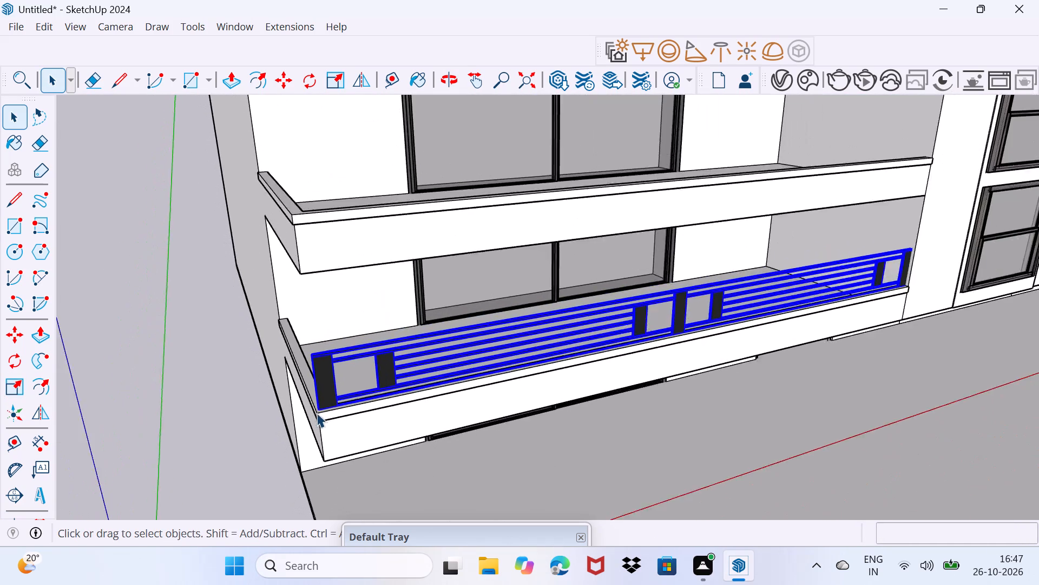
{"action": "scroll", "coordinate": [317, 413], "scroll_direction": "down", "scroll_amount": 2}
{"action": "middle_click_drag", "start_coordinate": [508, 369], "coordinate": [224, 398], "text": "shift"}
{"action": "left_click_drag", "start_coordinate": [419, 421], "coordinate": [475, 343]}
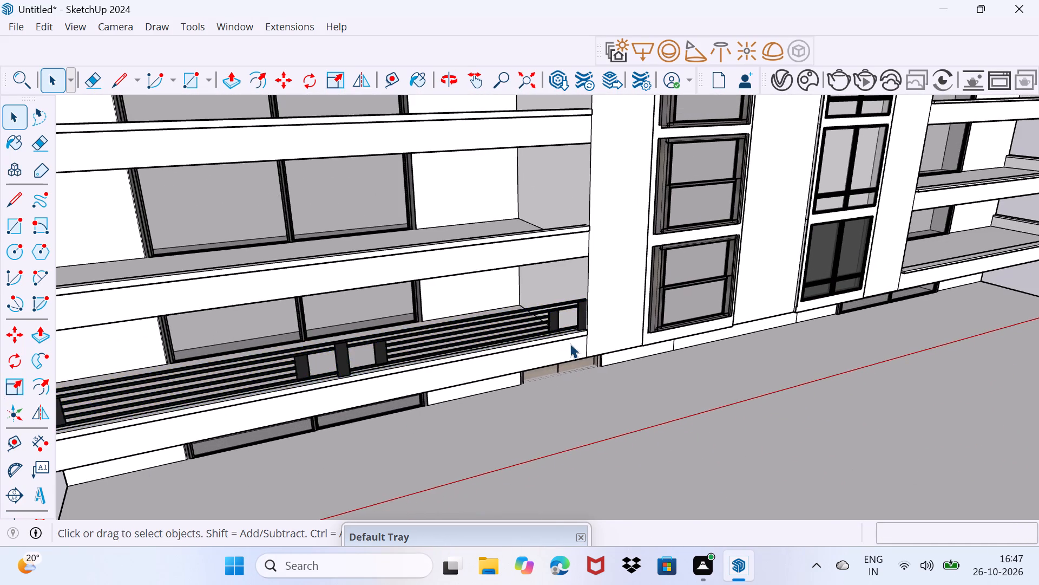
{"action": "scroll", "coordinate": [570, 343], "scroll_direction": "up", "scroll_amount": 8}
{"action": "left_click", "coordinate": [592, 307]}
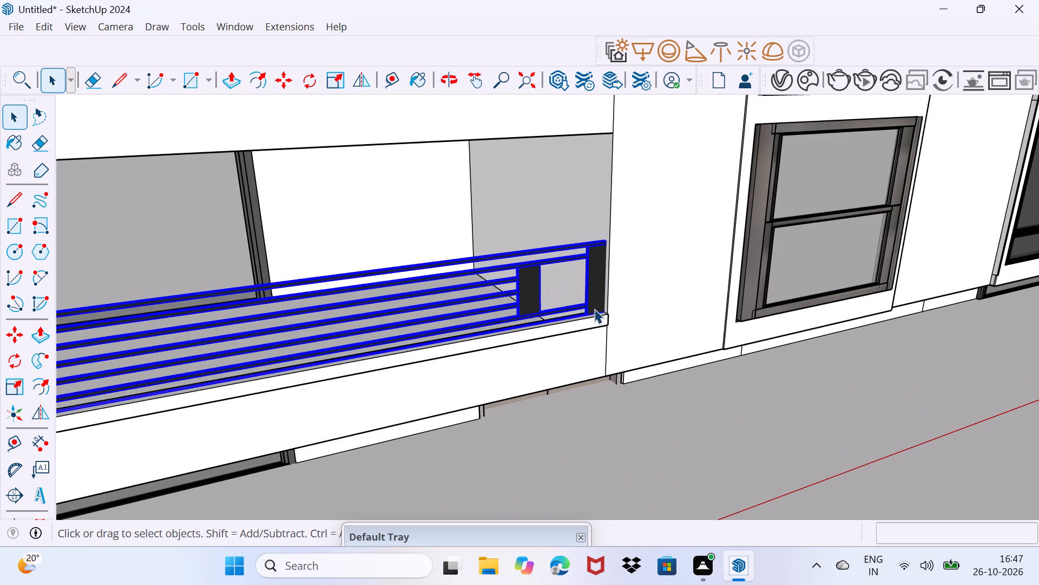
{"action": "scroll", "coordinate": [594, 309], "scroll_direction": "up", "scroll_amount": 4}
{"action": "key", "text": "m"}
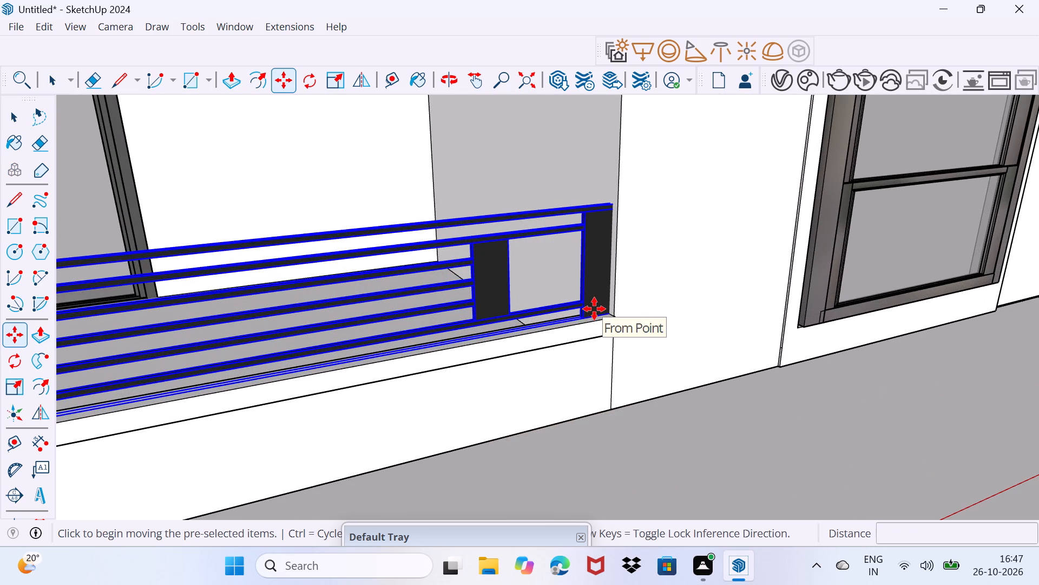
{"action": "left_click", "coordinate": [604, 316]}
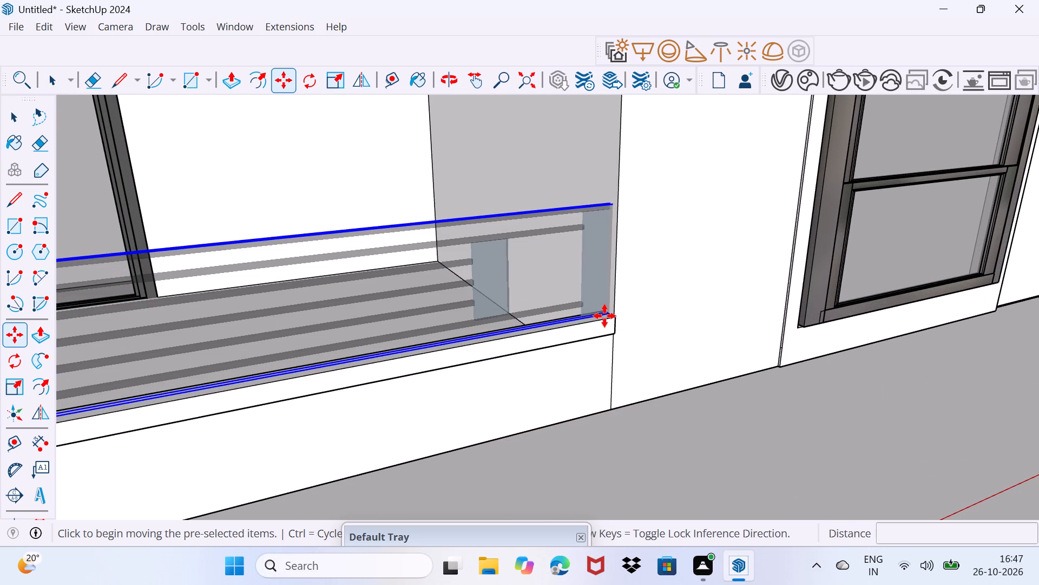
{"action": "scroll", "coordinate": [603, 220], "scroll_direction": "down", "scroll_amount": 3}
{"action": "middle_click_drag", "start_coordinate": [595, 200], "coordinate": [635, 420], "text": "shift"}
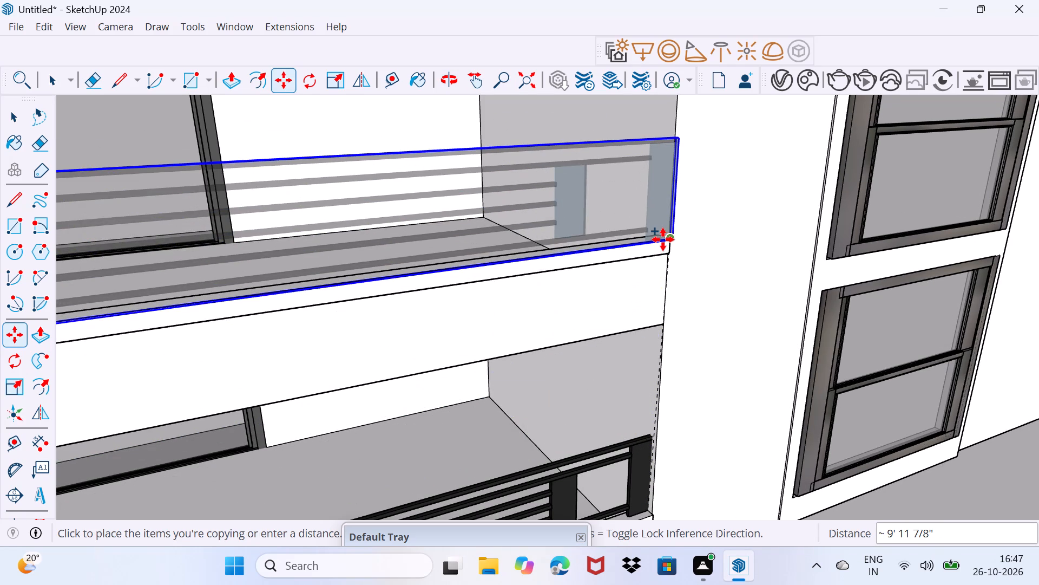
{"action": "left_click", "coordinate": [668, 239]}
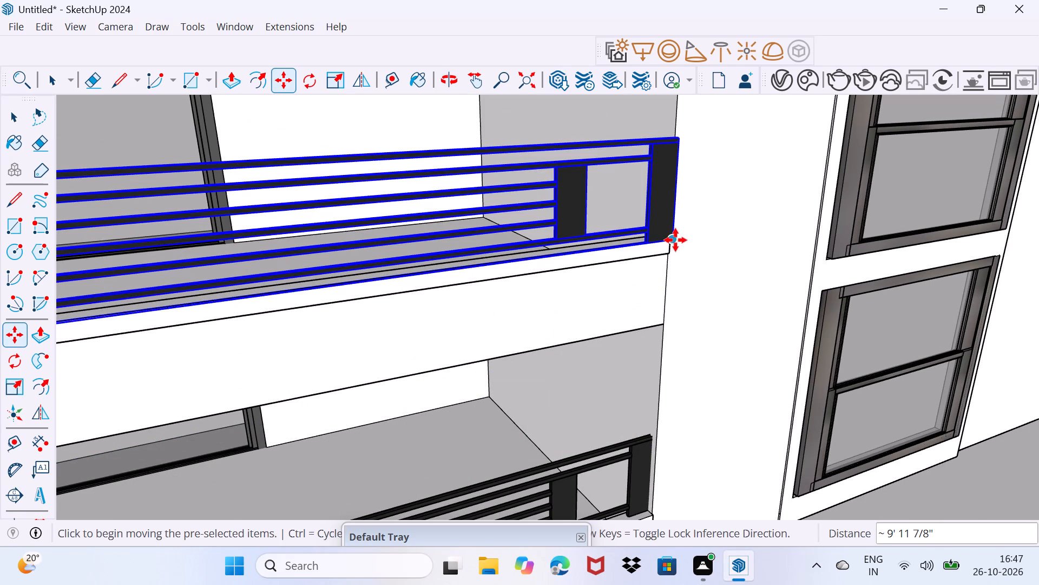
Copy the railing upward onto the front parapets of the next two balconies, keeping it aligned at the side wall.
{"action": "left_click", "coordinate": [675, 240]}
{"action": "scroll", "coordinate": [669, 183], "scroll_direction": "down", "scroll_amount": 2}
{"action": "middle_click_drag", "start_coordinate": [669, 183], "coordinate": [675, 251], "text": "shift"}
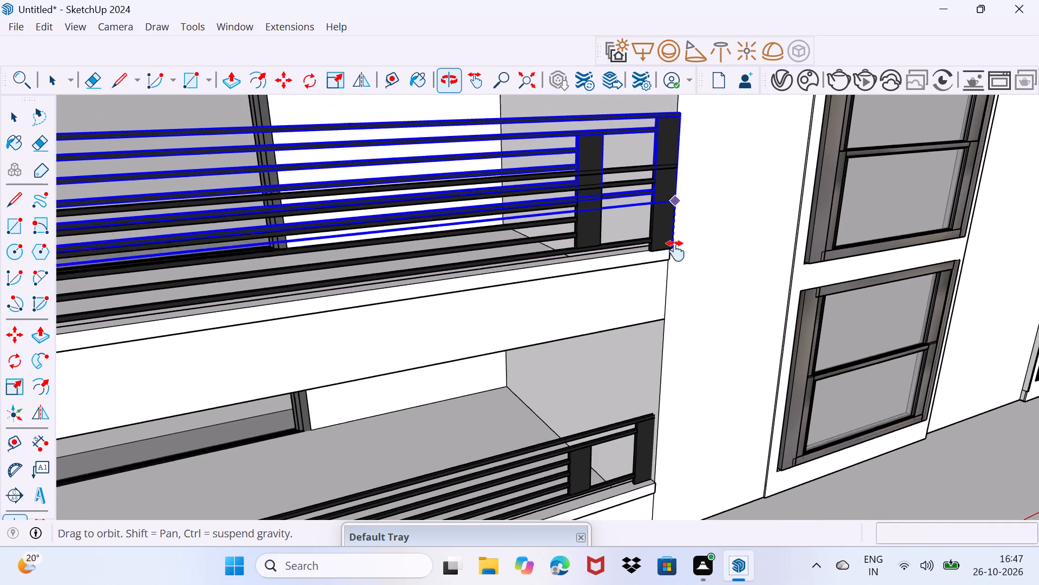
{"action": "middle_click_drag", "start_coordinate": [675, 251], "coordinate": [699, 406], "text": "shift"}
{"action": "scroll", "coordinate": [691, 385], "scroll_direction": "down", "scroll_amount": 3}
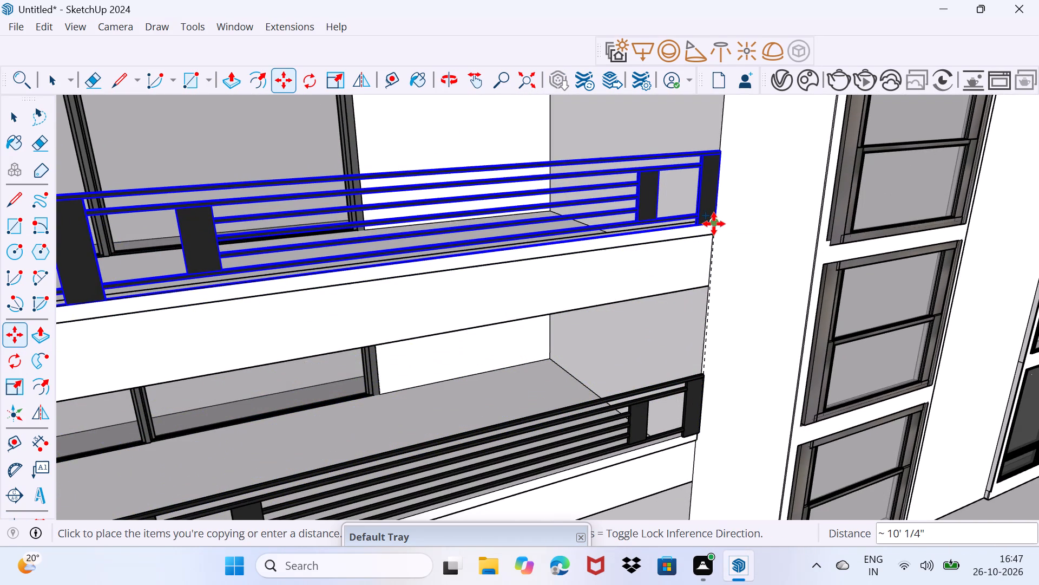
{"action": "left_click", "coordinate": [714, 224]}
{"action": "left_click", "coordinate": [718, 221]}
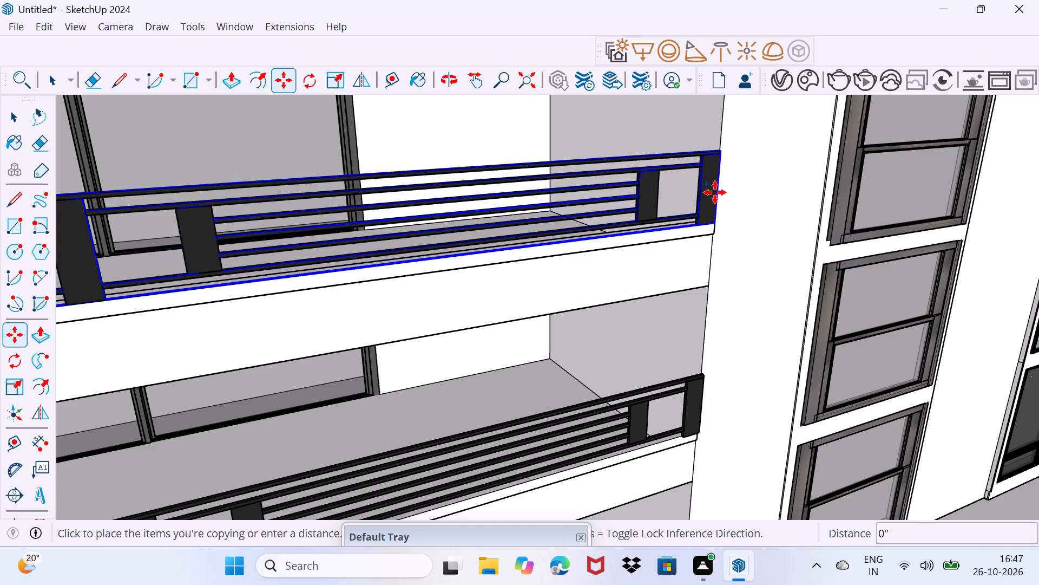
{"action": "scroll", "coordinate": [705, 166], "scroll_direction": "down", "scroll_amount": 13}
{"action": "middle_click_drag", "start_coordinate": [705, 166], "coordinate": [657, 374]}
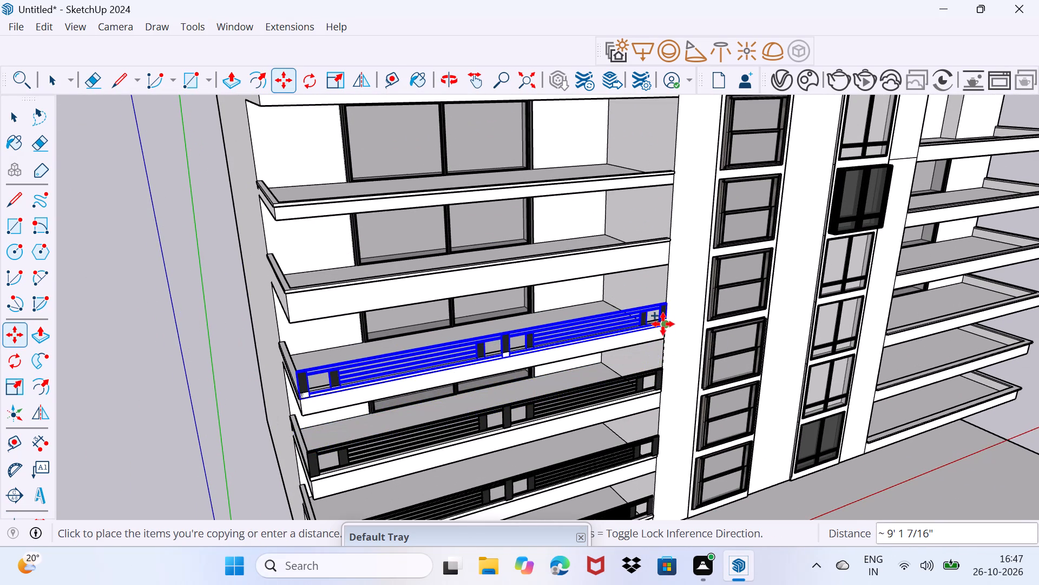
{"action": "left_click", "coordinate": [663, 324]}
Copy the railing upward onto the front parapets of the three remaining balconies, up to the top floor.
{"action": "left_click", "coordinate": [667, 324]}
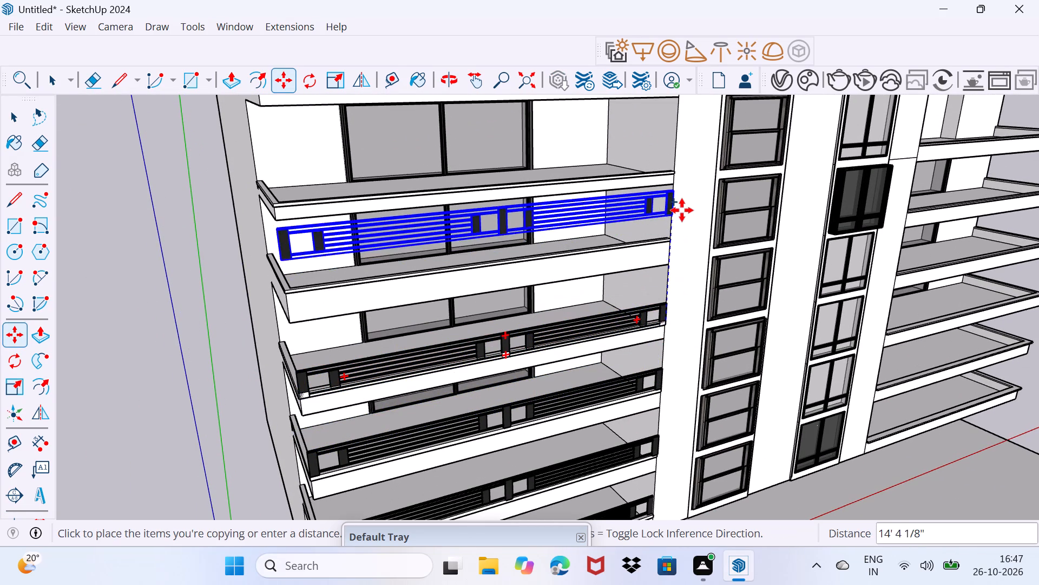
{"action": "left_click", "coordinate": [675, 237]}
{"action": "left_click", "coordinate": [672, 239]}
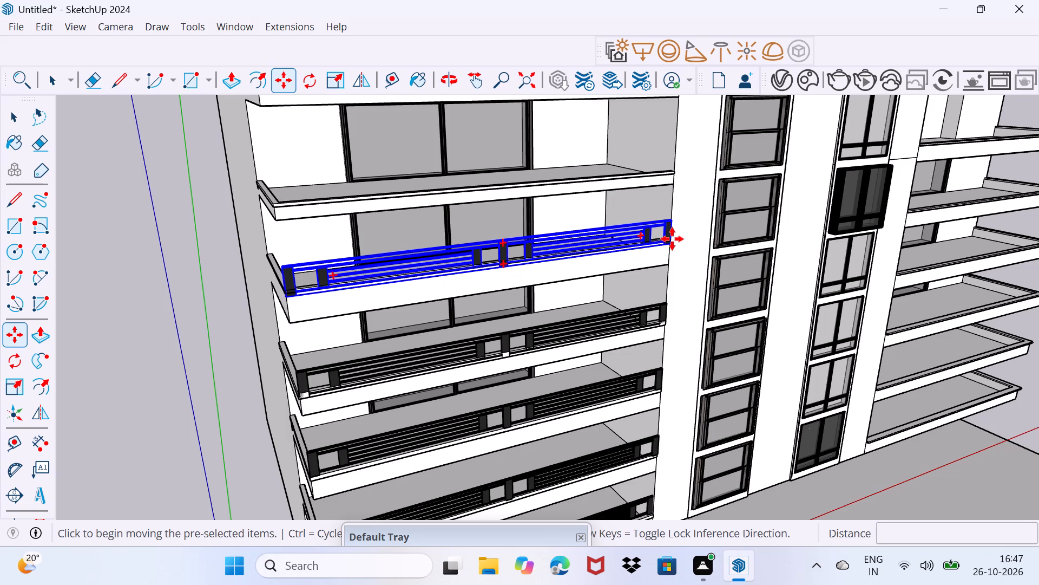
{"action": "left_click", "coordinate": [674, 175]}
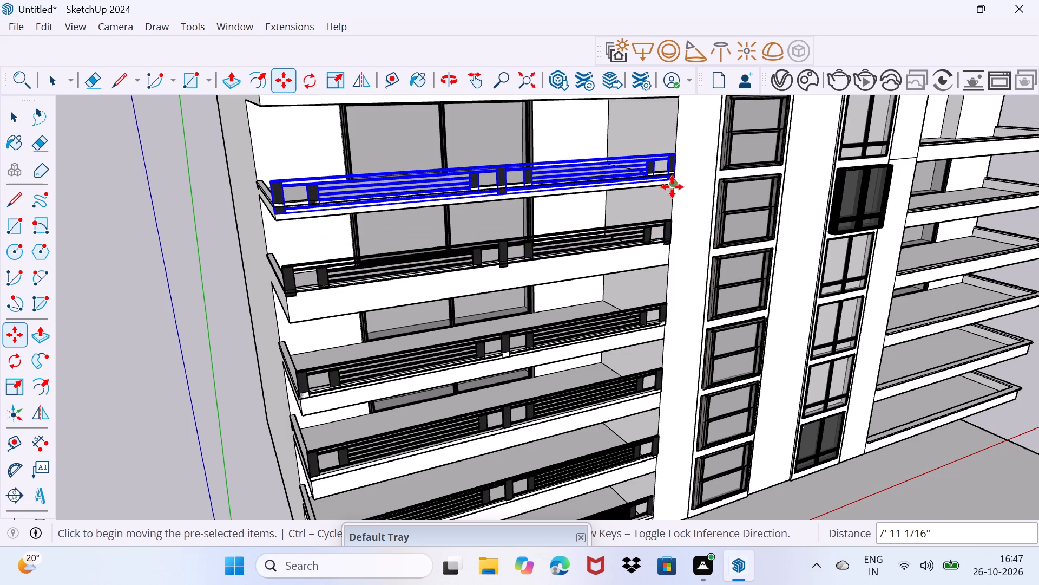
{"action": "left_click", "coordinate": [674, 180]}
{"action": "middle_click_drag", "start_coordinate": [665, 145], "coordinate": [662, 182]}
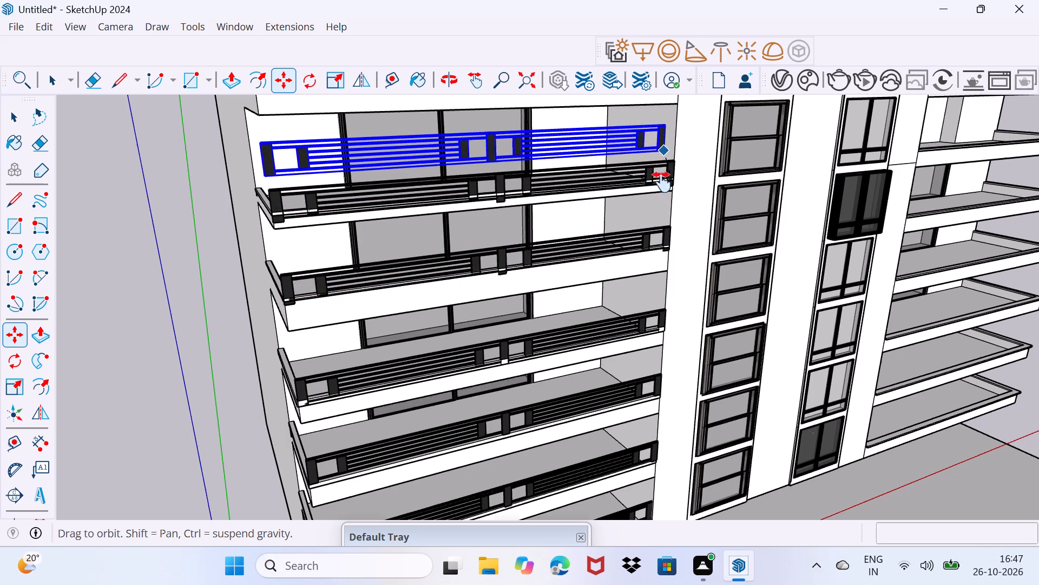
{"action": "middle_click_drag", "start_coordinate": [662, 182], "coordinate": [652, 306]}
{"action": "left_click", "coordinate": [661, 251]}
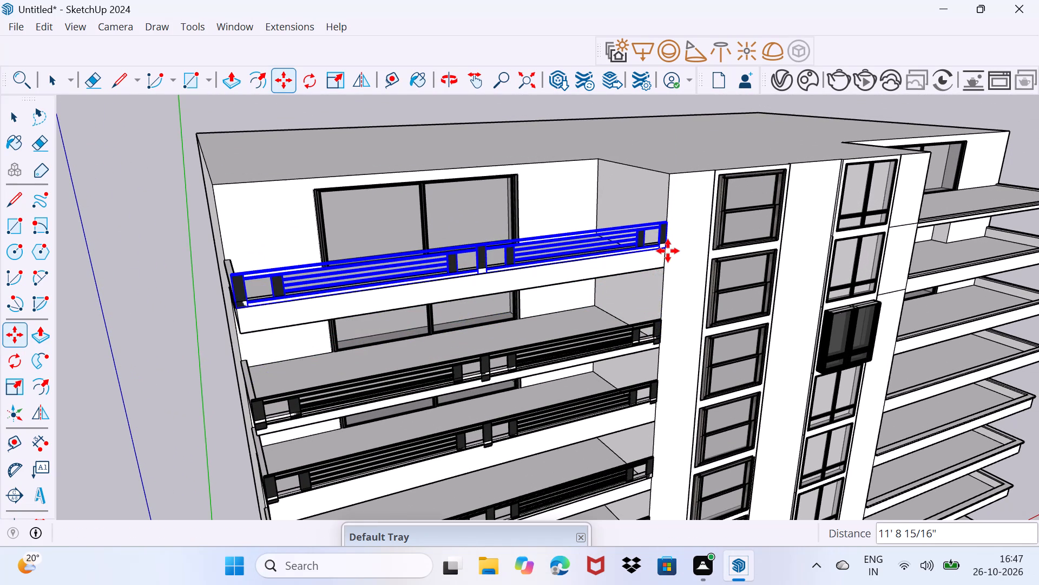
Move the top-floor railing about 90' across the facade onto the top balcony of the opposite wing, at its outer corner.
{"action": "left_click", "coordinate": [666, 250]}
{"action": "scroll", "coordinate": [760, 238], "scroll_direction": "down", "scroll_amount": 3}
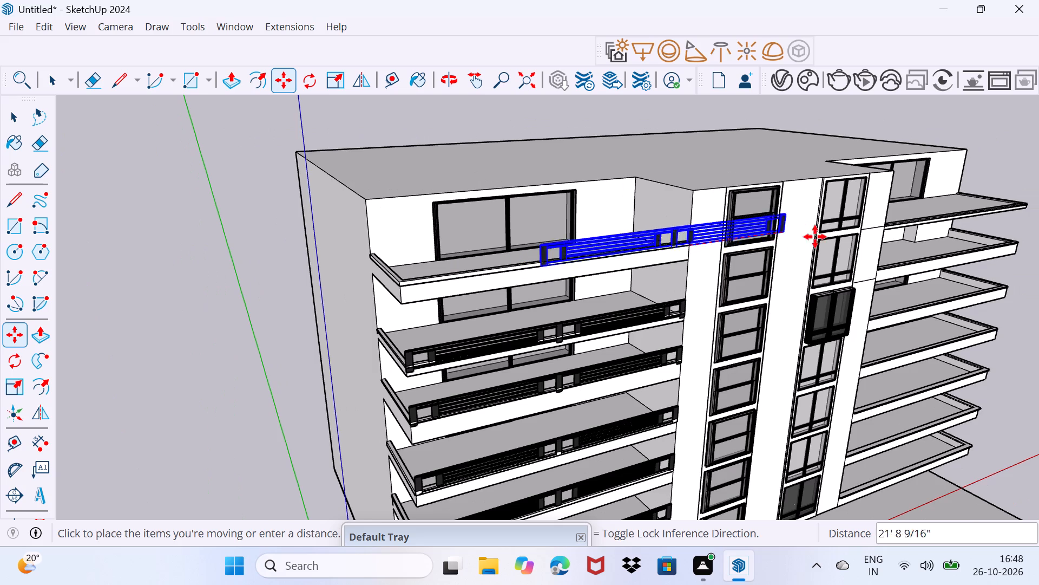
{"action": "middle_click_drag", "start_coordinate": [840, 235], "coordinate": [232, 322], "text": "shift"}
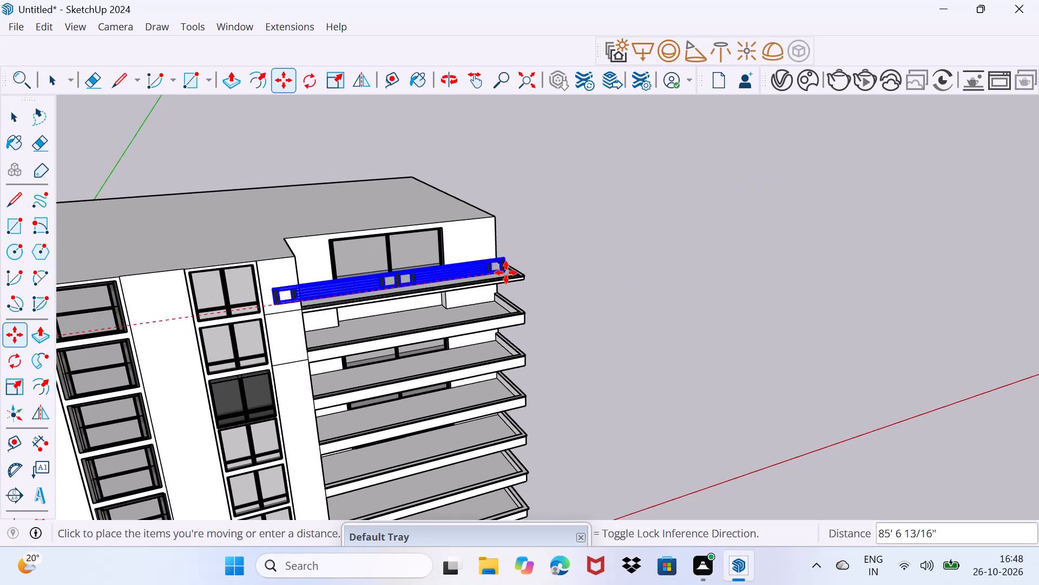
{"action": "scroll", "coordinate": [516, 269], "scroll_direction": "up", "scroll_amount": 7}
{"action": "left_click", "coordinate": [533, 279]}
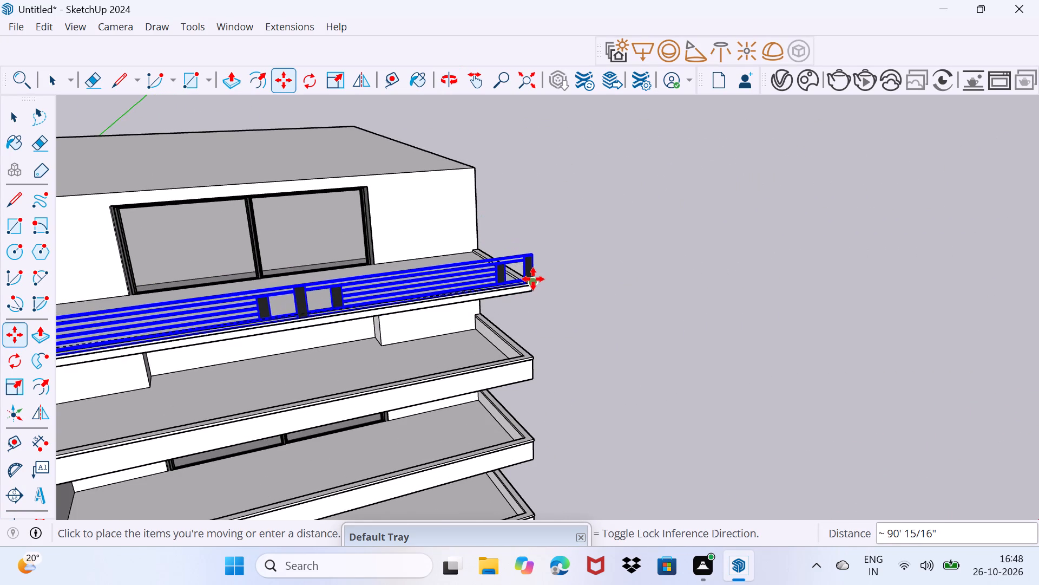
Copy the top-floor railing straight down onto the front parapets of the next three balconies of this wing, aligned at the inner wall.
{"action": "scroll", "coordinate": [351, 298], "scroll_direction": "down", "scroll_amount": 5}
{"action": "scroll", "coordinate": [140, 362], "scroll_direction": "up", "scroll_amount": 9}
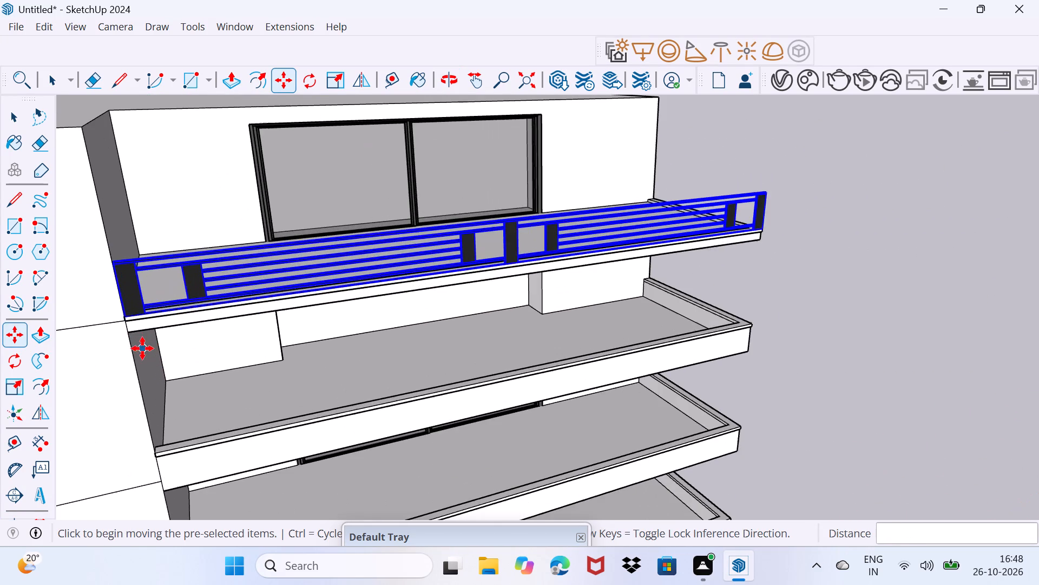
{"action": "left_click", "coordinate": [132, 320]}
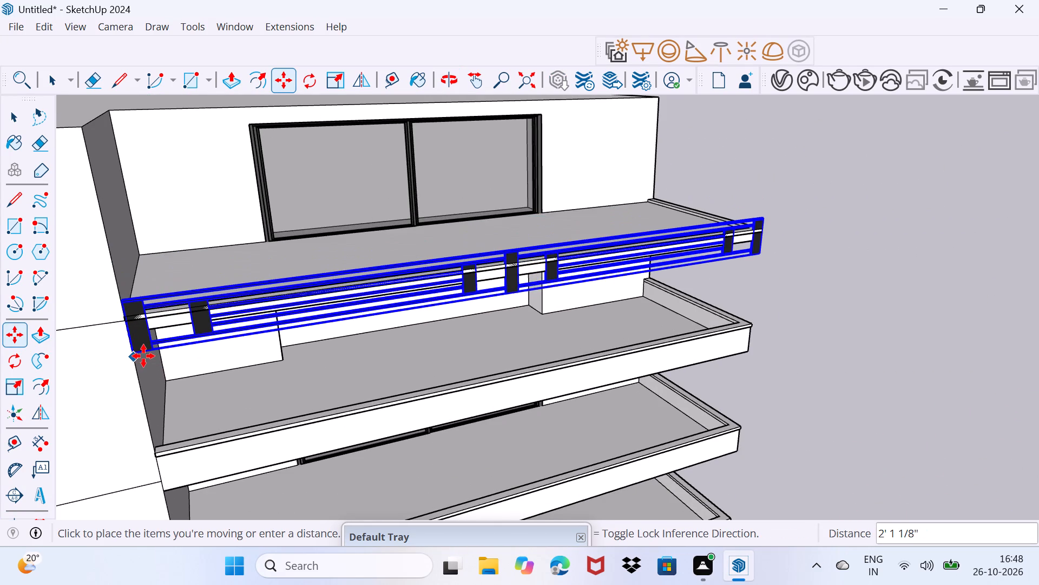
{"action": "scroll", "coordinate": [143, 359], "scroll_direction": "down", "scroll_amount": 3}
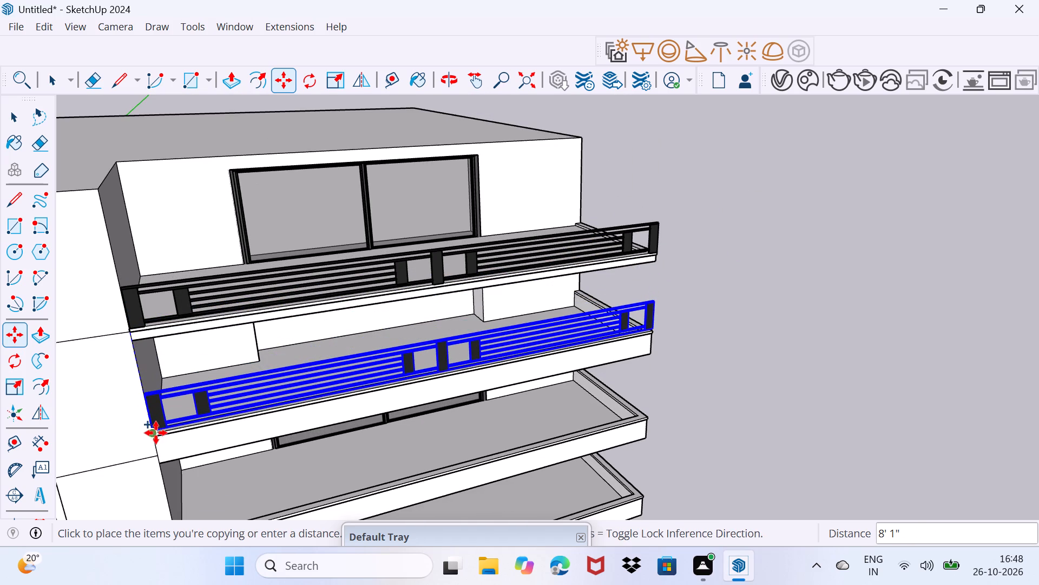
{"action": "left_click", "coordinate": [156, 433]}
{"action": "left_click", "coordinate": [156, 435]}
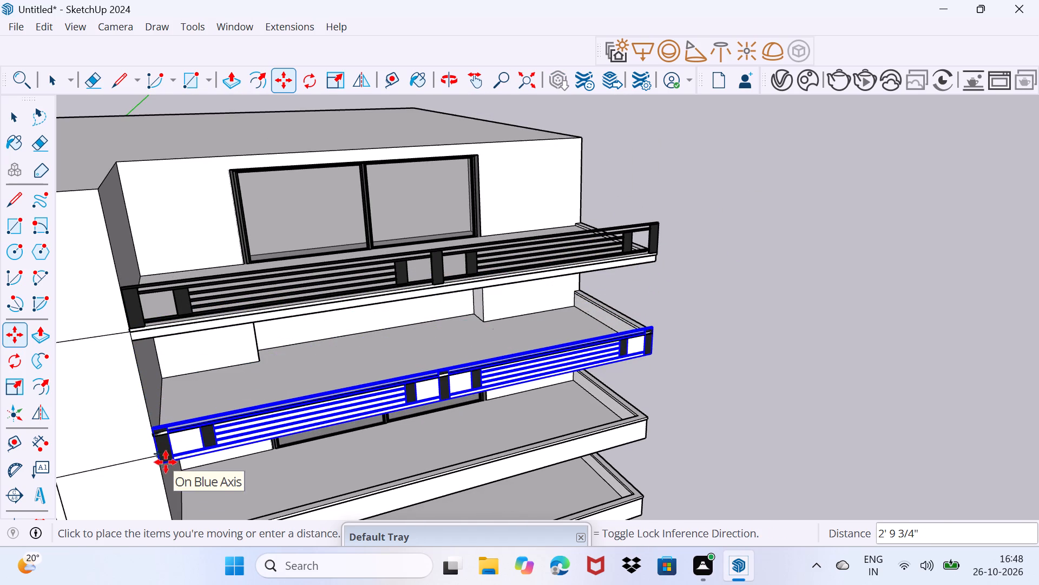
{"action": "scroll", "coordinate": [174, 466], "scroll_direction": "down", "scroll_amount": 2}
{"action": "middle_click_drag", "start_coordinate": [193, 471], "coordinate": [200, 276]}
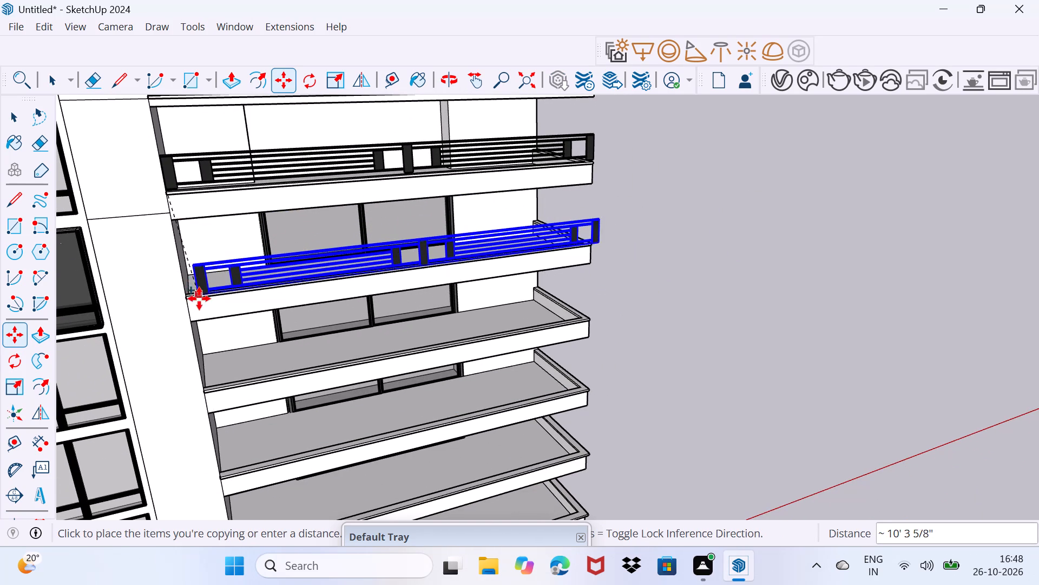
{"action": "left_click", "coordinate": [195, 301]}
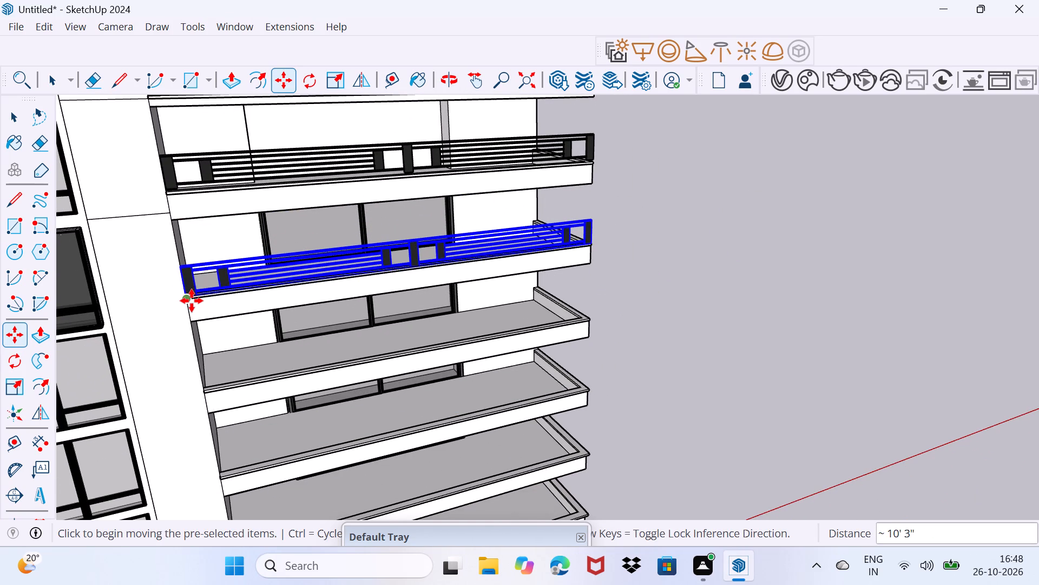
{"action": "left_click", "coordinate": [192, 300]}
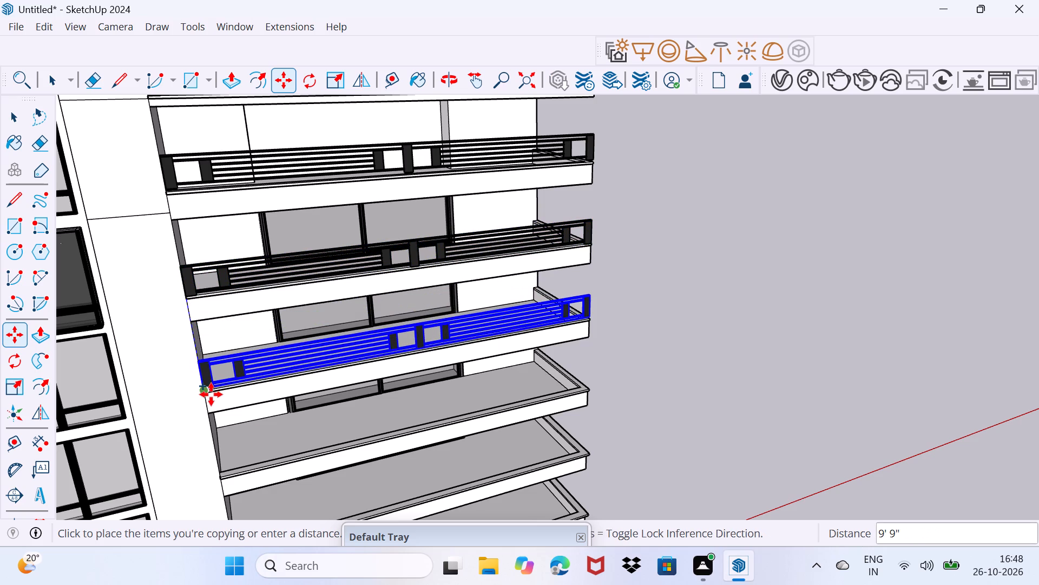
{"action": "left_click", "coordinate": [211, 394]}
Copy the railing downward onto the front parapets of the three remaining balconies, down to the lowest one, aligned at the inner wall.
{"action": "left_click", "coordinate": [208, 389]}
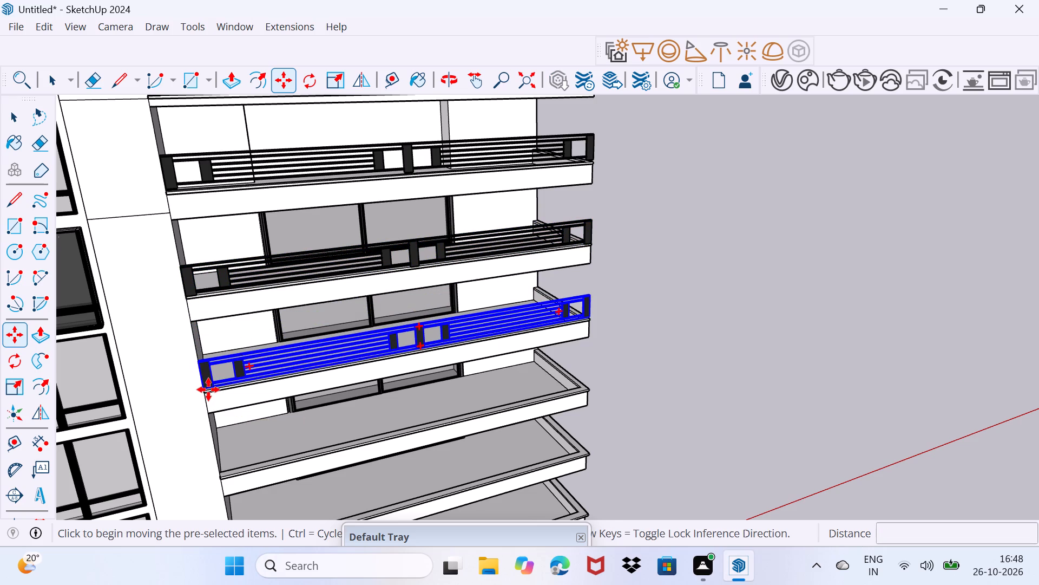
{"action": "middle_click_drag", "start_coordinate": [222, 475], "coordinate": [221, 402], "text": "shift"}
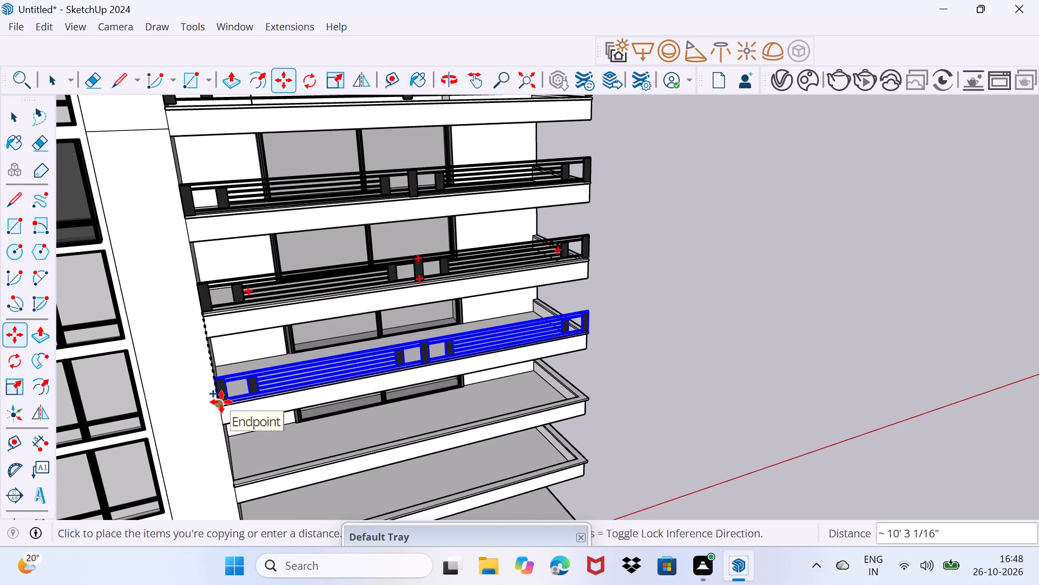
{"action": "left_click", "coordinate": [221, 402]}
{"action": "left_click", "coordinate": [220, 406]}
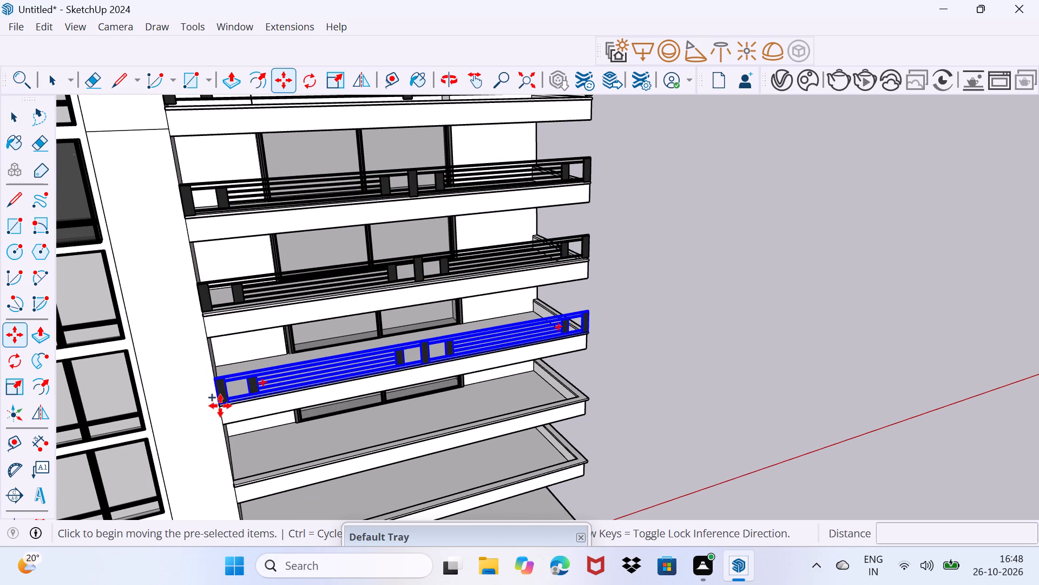
{"action": "middle_click_drag", "start_coordinate": [244, 469], "coordinate": [233, 369], "text": "shift"}
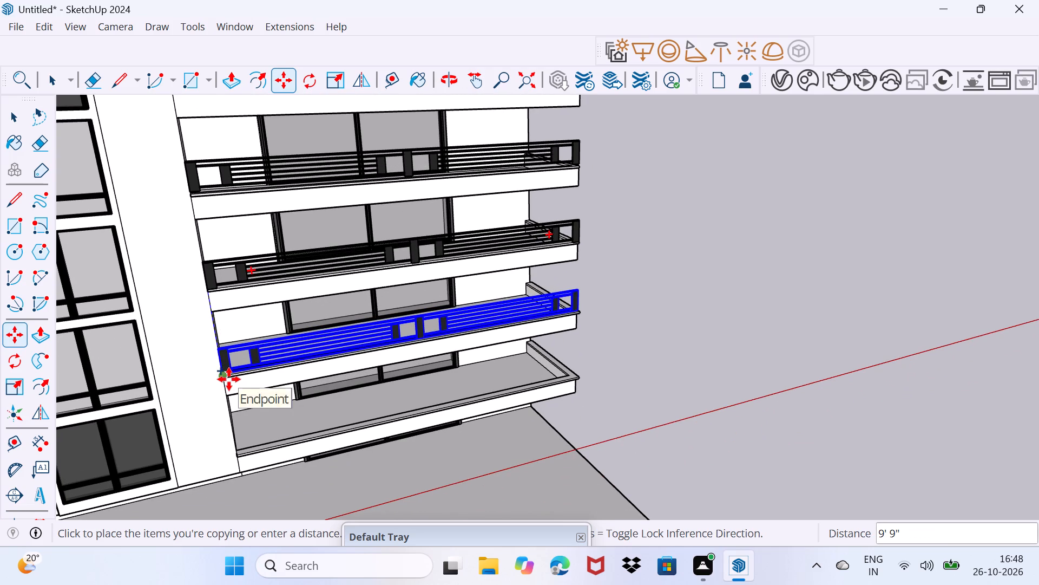
{"action": "left_click", "coordinate": [229, 379]}
{"action": "left_click", "coordinate": [227, 380]}
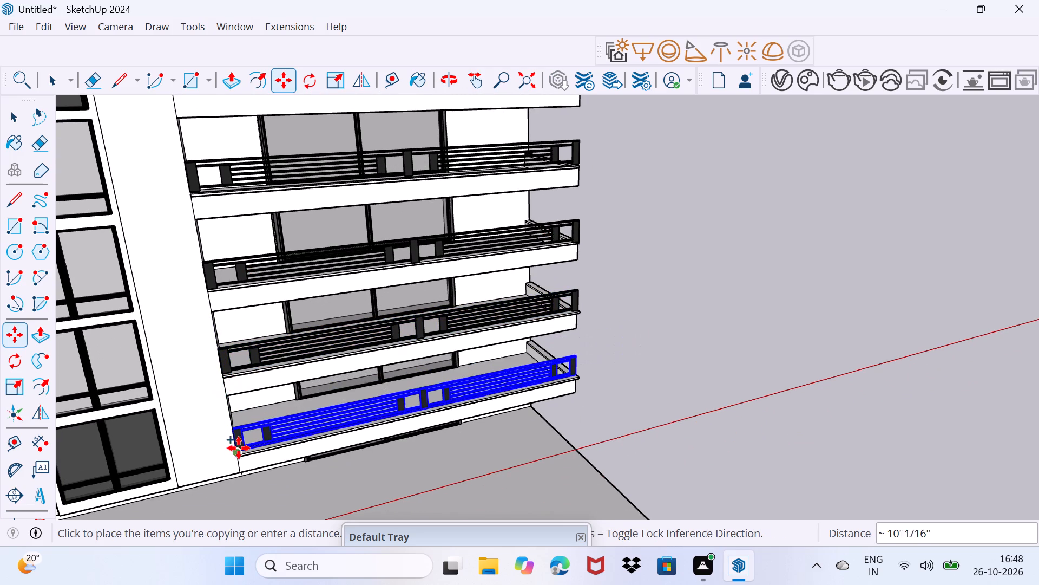
{"action": "left_click", "coordinate": [238, 452]}
{"action": "key", "text": "space"}
{"action": "left_click_drag", "start_coordinate": [245, 450], "coordinate": [279, 408]}
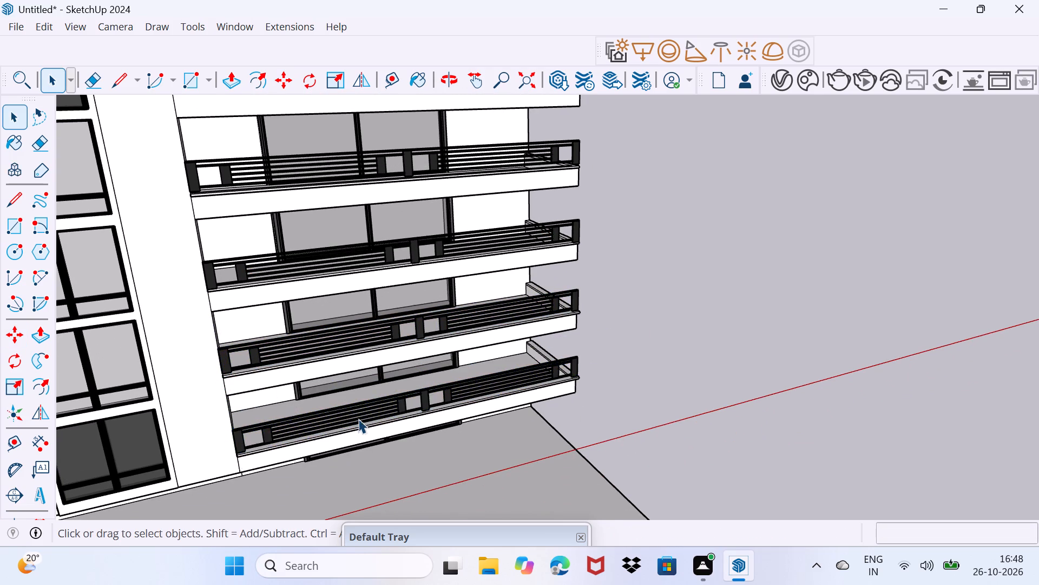
Move the lowest balcony's railing about 5 7/16" so that its end post meets the inner wall.
{"action": "middle_click_drag", "start_coordinate": [361, 419], "coordinate": [321, 415]}
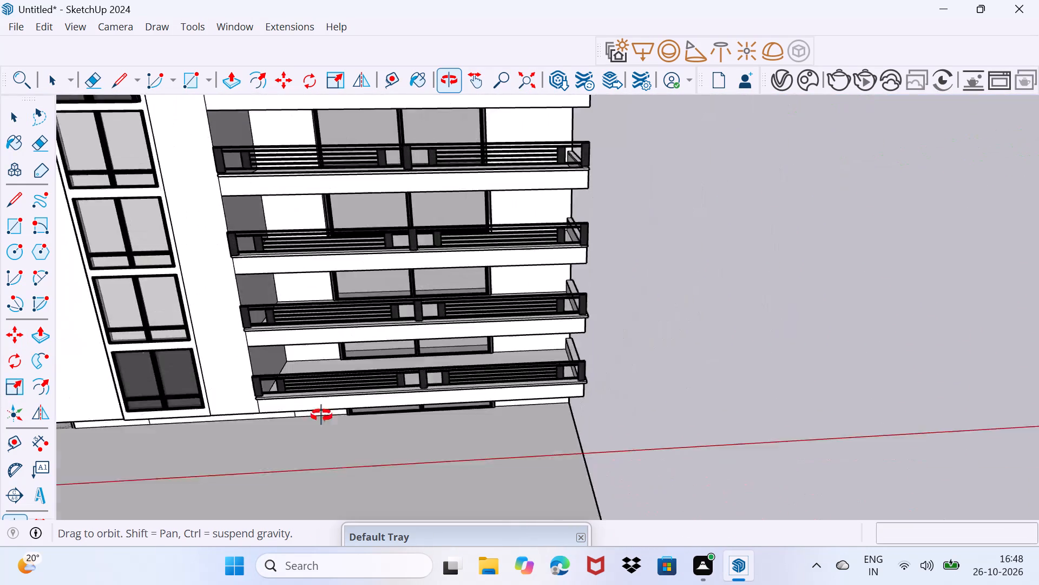
{"action": "middle_click_drag", "start_coordinate": [321, 415], "coordinate": [236, 367]}
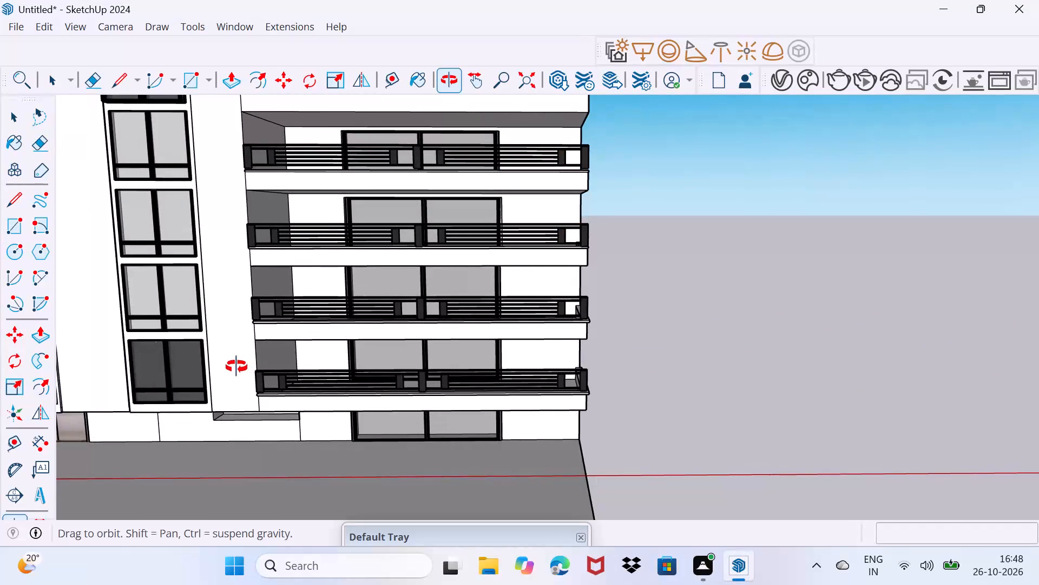
{"action": "middle_click_drag", "start_coordinate": [236, 367], "coordinate": [306, 354]}
{"action": "scroll", "coordinate": [256, 412], "scroll_direction": "up", "scroll_amount": 17}
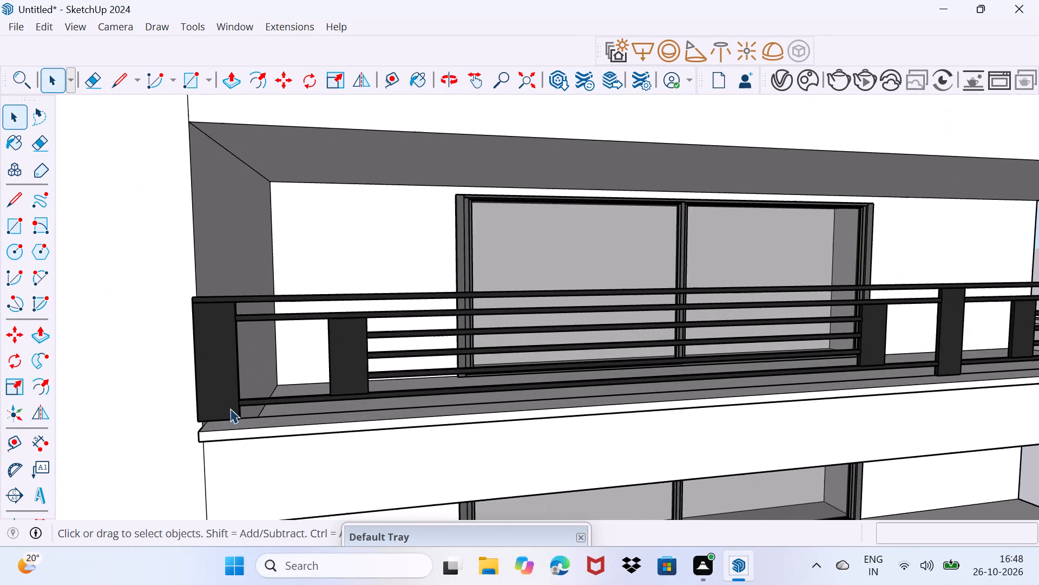
{"action": "middle_click_drag", "start_coordinate": [223, 408], "coordinate": [399, 404]}
{"action": "left_click", "coordinate": [365, 452]}
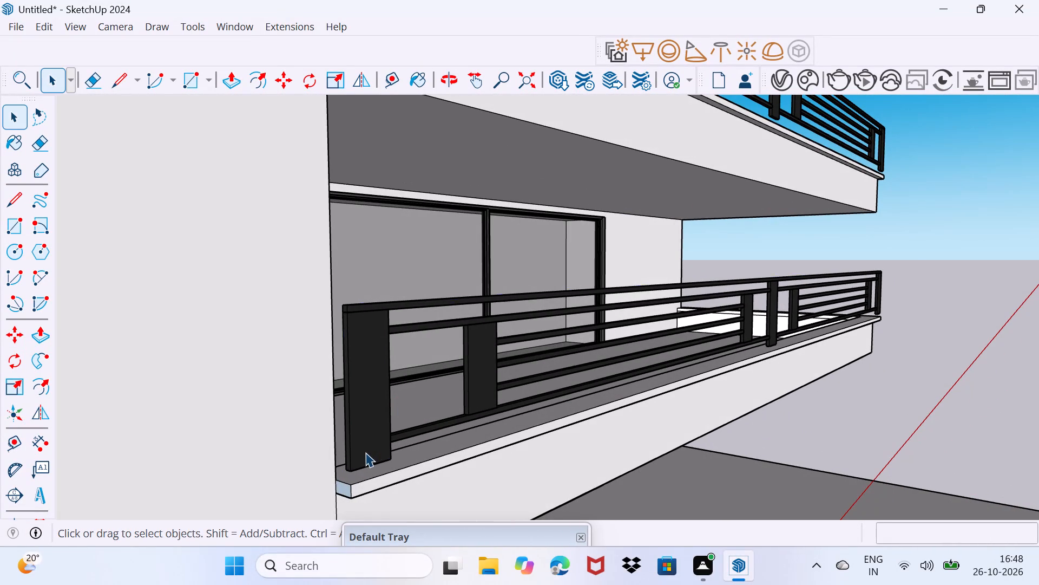
{"action": "key", "text": "m"}
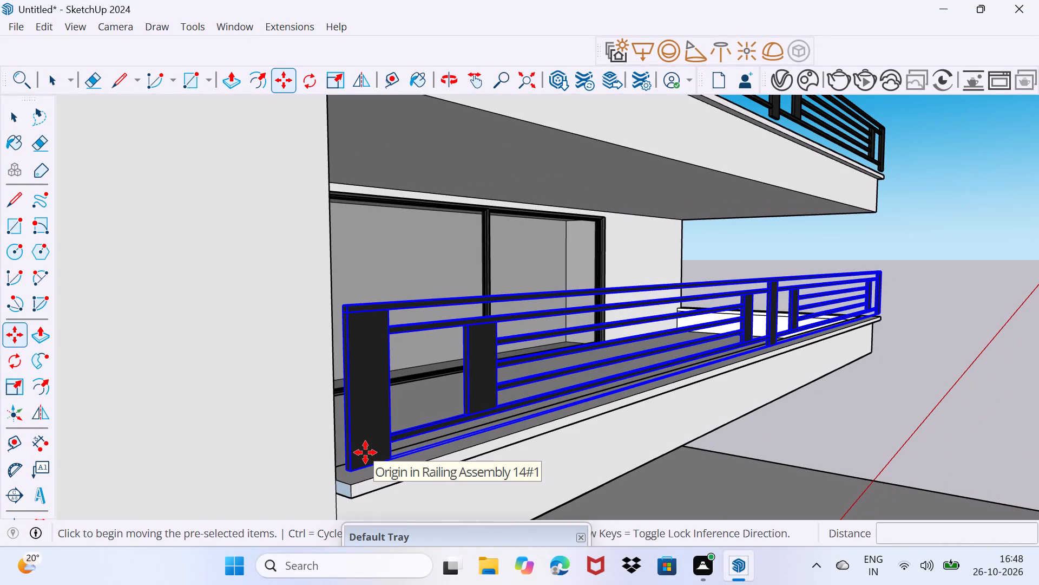
{"action": "left_click", "coordinate": [352, 474]}
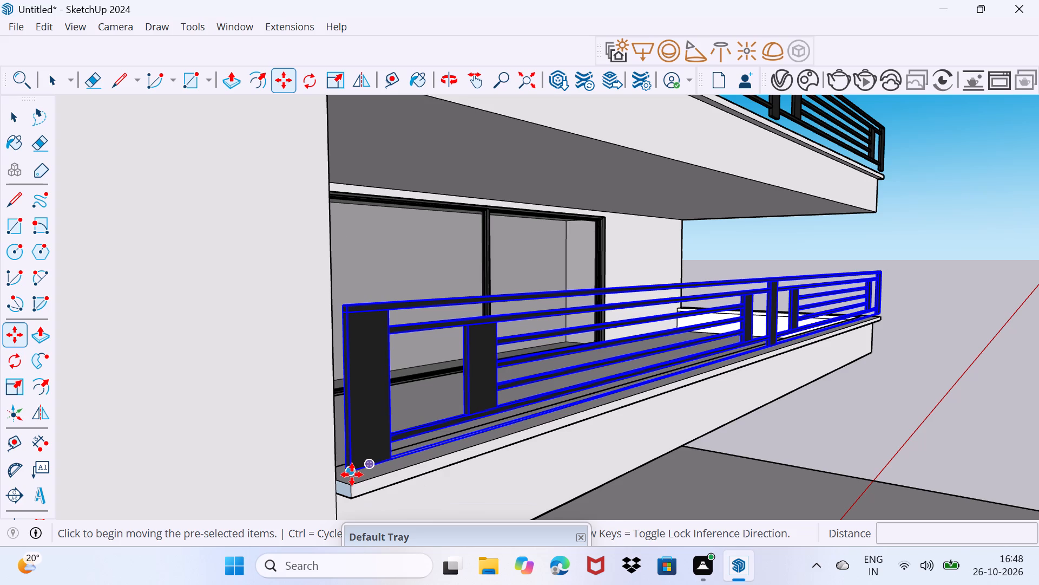
{"action": "middle_click_drag", "start_coordinate": [334, 470], "coordinate": [263, 510]}
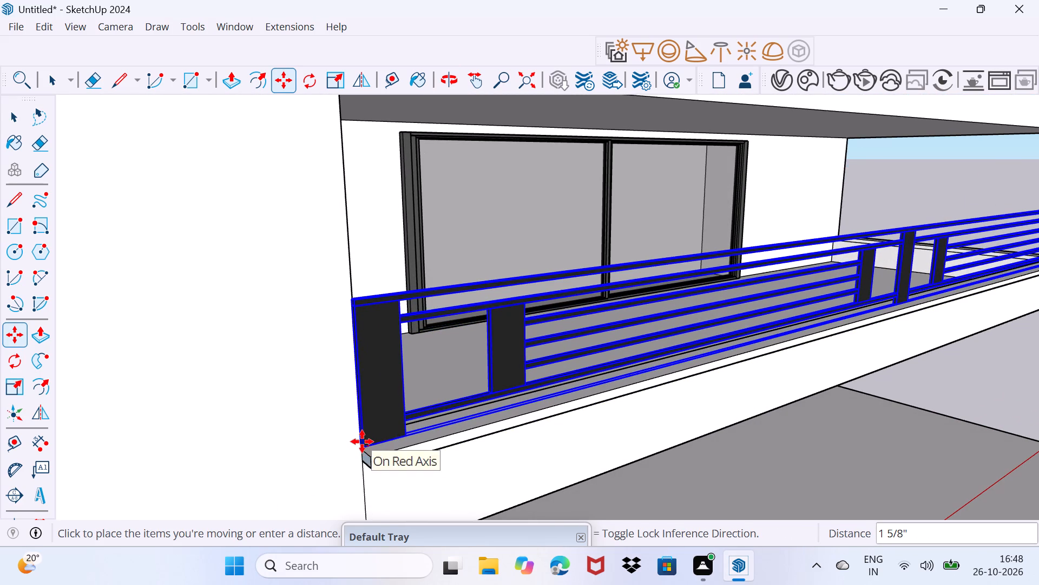
{"action": "left_click", "coordinate": [356, 439]}
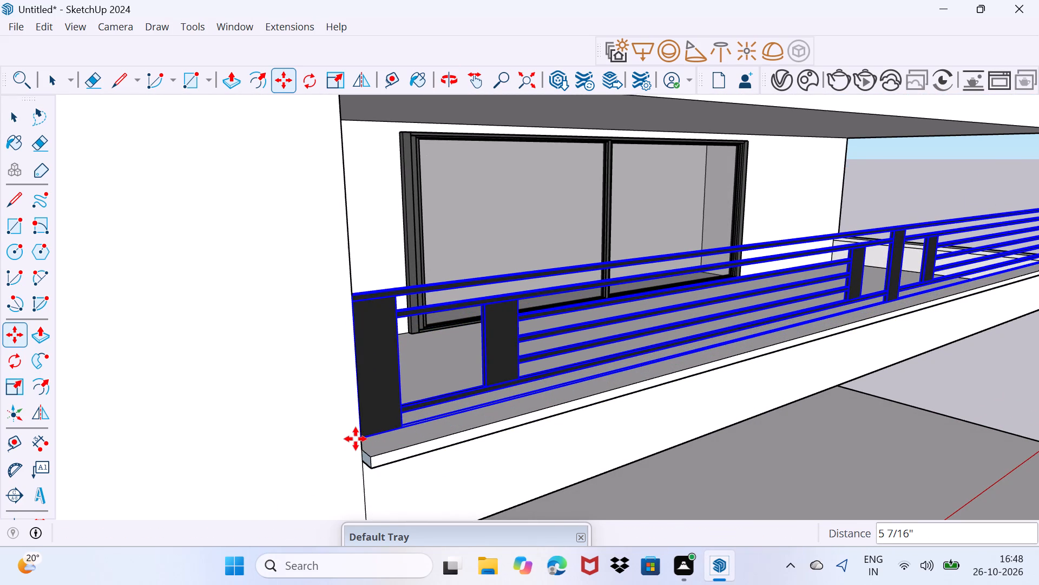
{"action": "key", "text": "space"}
{"action": "left_click_drag", "start_coordinate": [371, 461], "coordinate": [406, 421]}
Shift the railing on the balcony directly above the lowest one slightly toward the inner wall so its end post meets it.
{"action": "scroll", "coordinate": [407, 418], "scroll_direction": "down", "scroll_amount": 6}
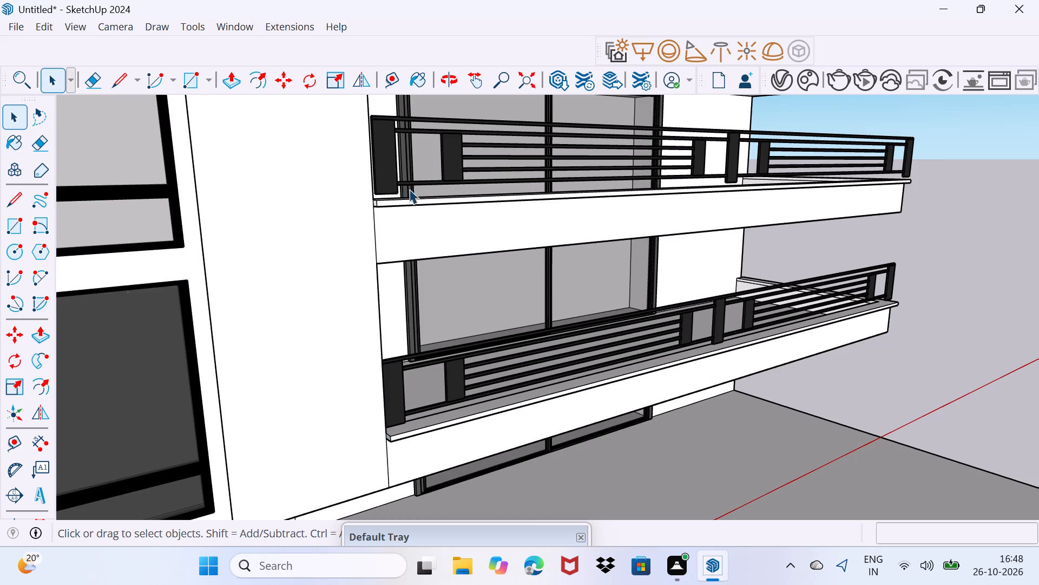
{"action": "scroll", "coordinate": [377, 165], "scroll_direction": "up", "scroll_amount": 2}
{"action": "middle_click_drag", "start_coordinate": [374, 166], "coordinate": [406, 255]}
{"action": "scroll", "coordinate": [397, 272], "scroll_direction": "up", "scroll_amount": 10}
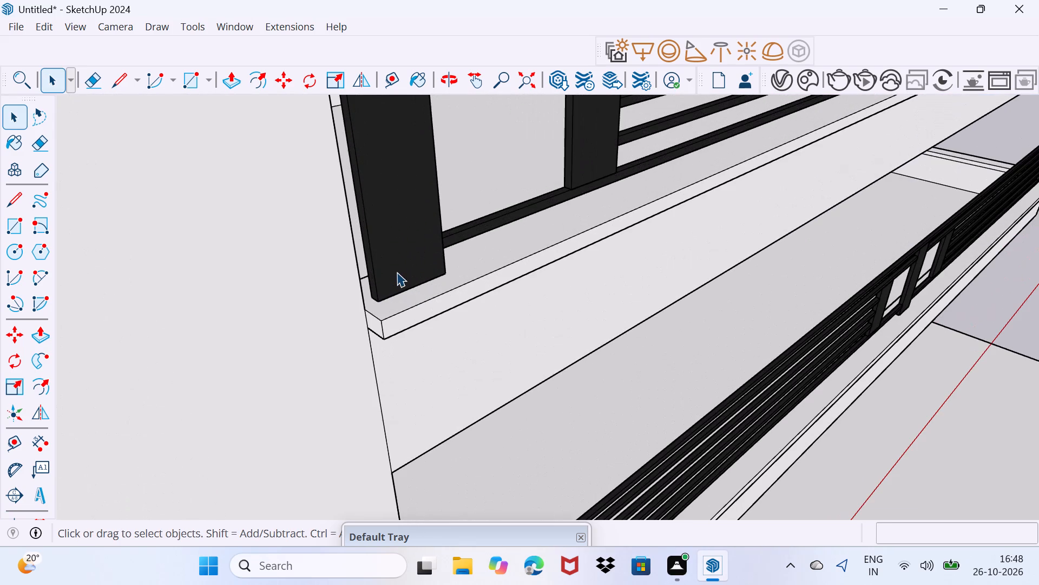
{"action": "left_click", "coordinate": [392, 275]}
{"action": "key", "text": "m"}
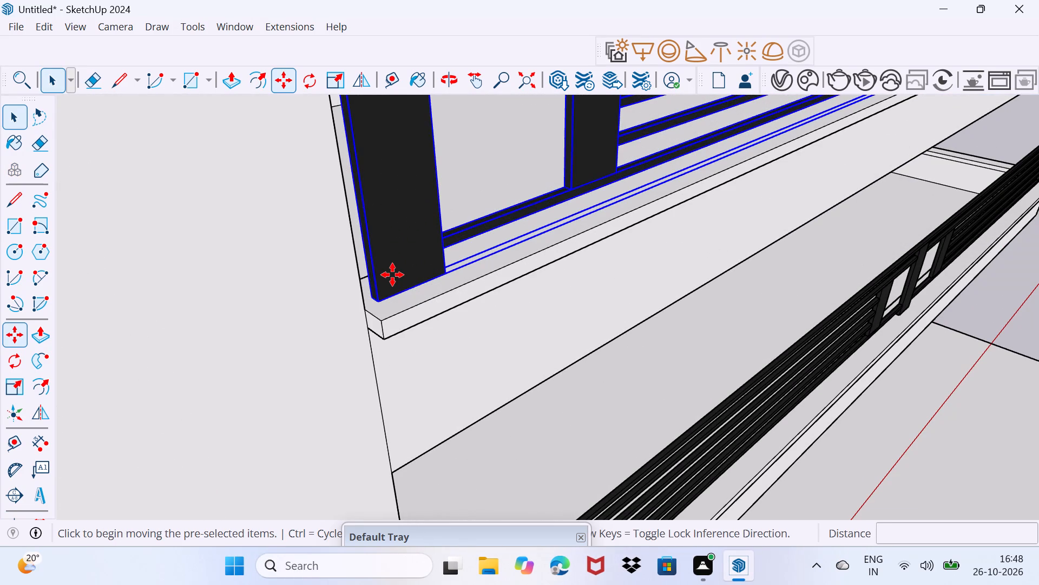
{"action": "left_click", "coordinate": [376, 297]}
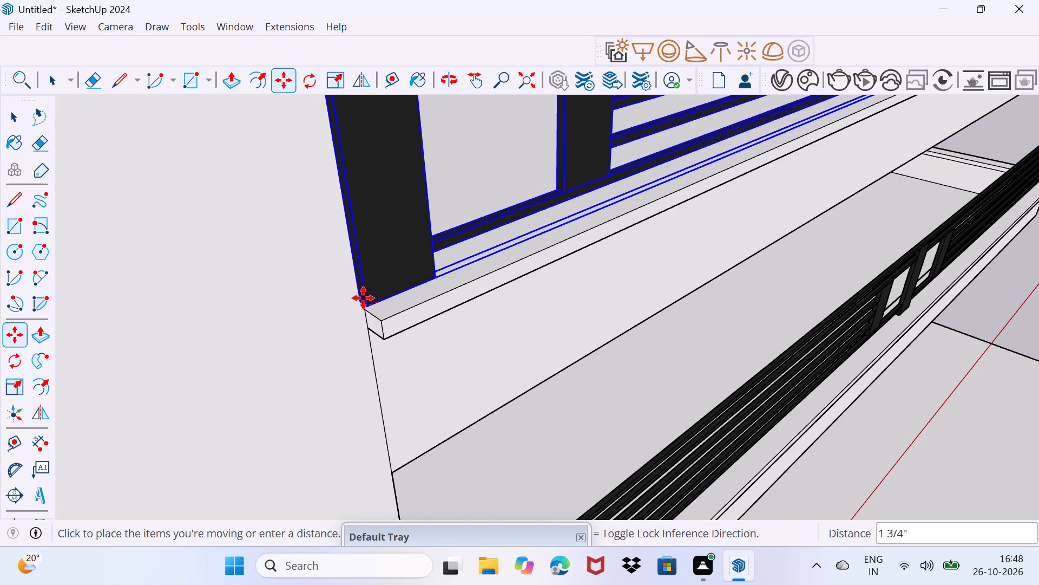
{"action": "left_click", "coordinate": [354, 288]}
{"action": "scroll", "coordinate": [370, 282], "scroll_direction": "down", "scroll_amount": 16}
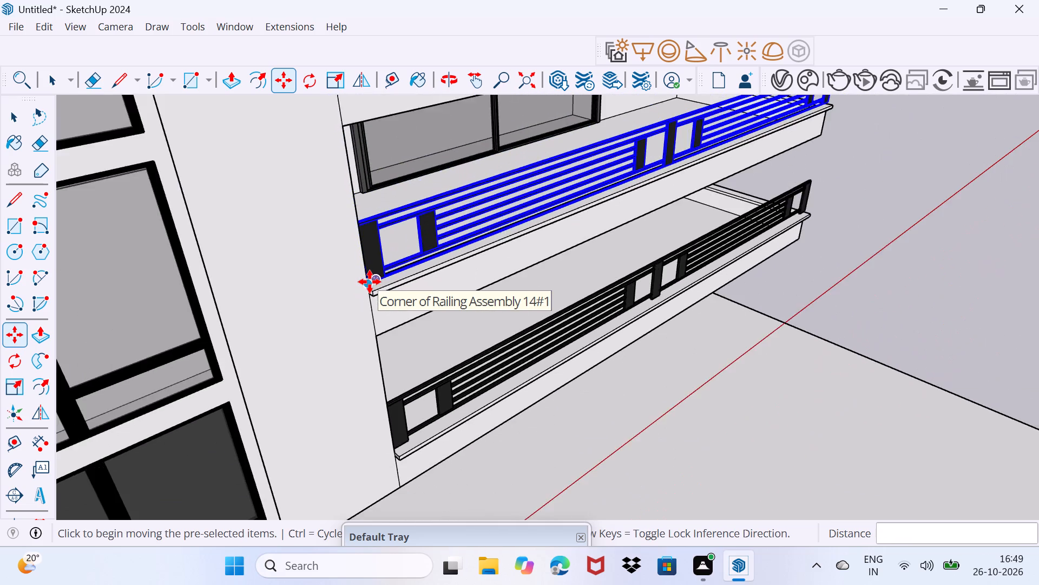
{"action": "scroll", "coordinate": [370, 282], "scroll_direction": "down", "scroll_amount": 2}
{"action": "middle_click_drag", "start_coordinate": [373, 279], "coordinate": [443, 480], "text": "shift"}
{"action": "key", "text": "space"}
{"action": "left_click_drag", "start_coordinate": [455, 391], "coordinate": [493, 333]}
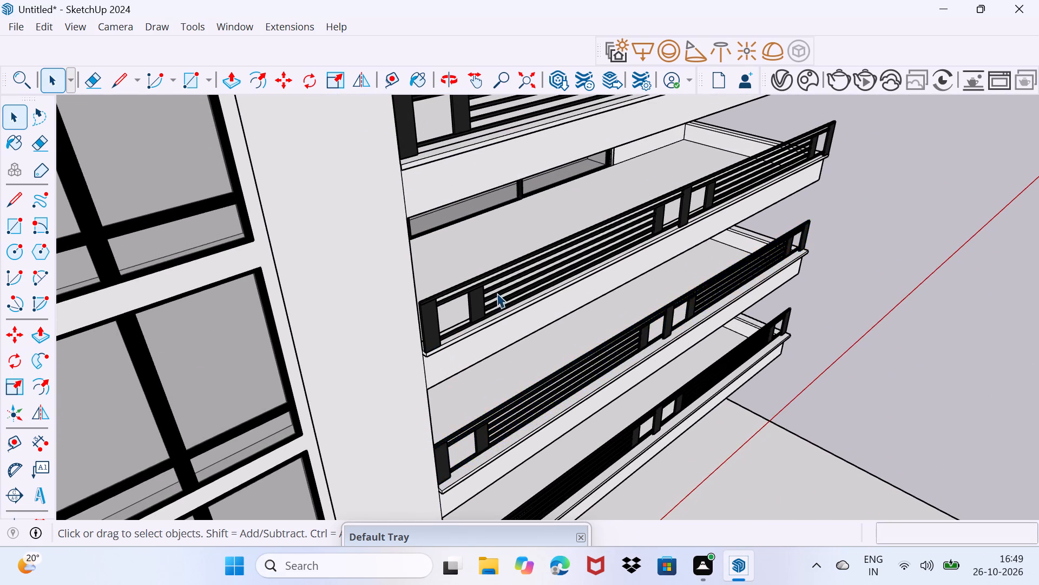
Find the black two-panel Railing (50 KB) among the 3D Warehouse railing results and load it directly into the model.
{"action": "scroll", "coordinate": [497, 293], "scroll_direction": "down", "scroll_amount": 20}
{"action": "scroll", "coordinate": [497, 293], "scroll_direction": "down", "scroll_amount": 3}
{"action": "middle_click_drag", "start_coordinate": [470, 355], "coordinate": [409, 298]}
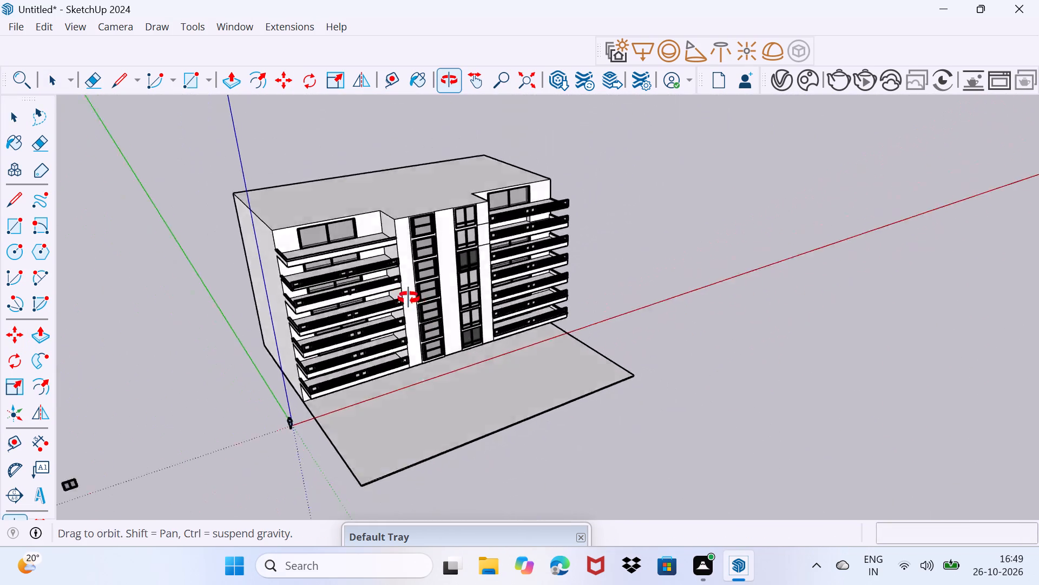
{"action": "middle_click_drag", "start_coordinate": [409, 298], "coordinate": [402, 269]}
{"action": "scroll", "coordinate": [334, 288], "scroll_direction": "up", "scroll_amount": 8}
{"action": "middle_click_drag", "start_coordinate": [343, 308], "coordinate": [410, 312]}
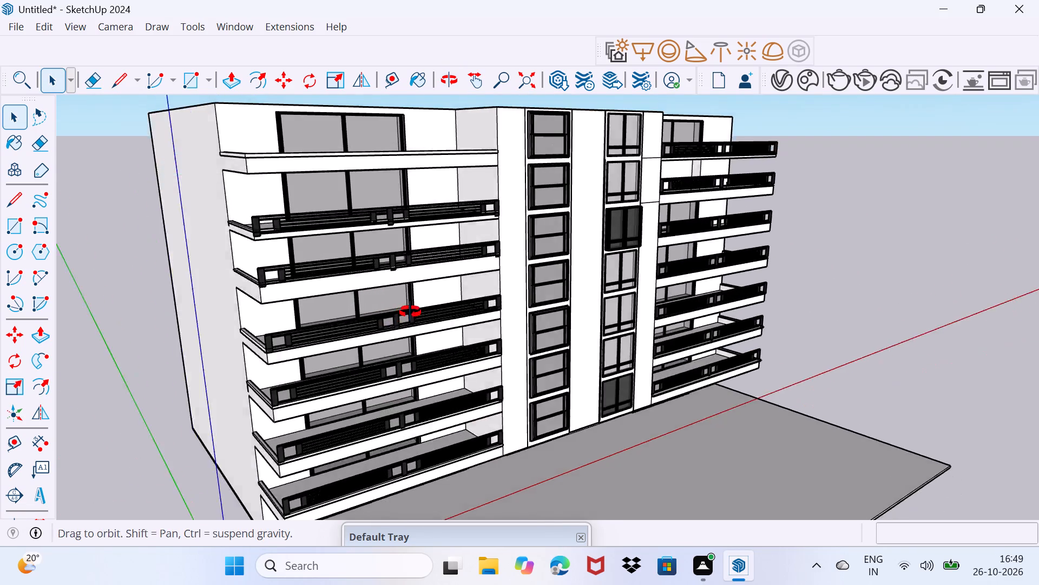
{"action": "middle_click_drag", "start_coordinate": [410, 312], "coordinate": [443, 301]}
{"action": "left_click", "coordinate": [238, 19]}
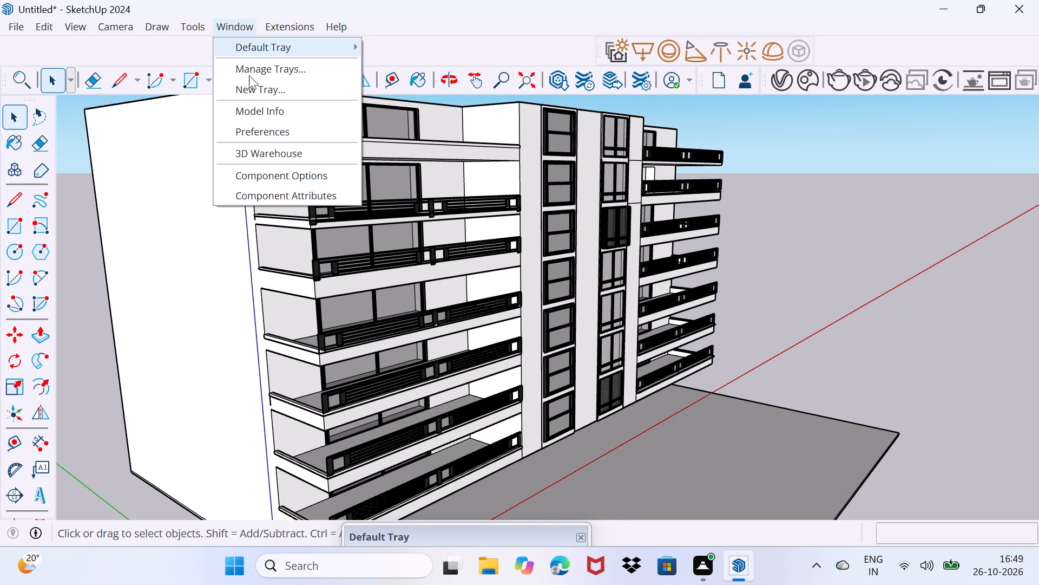
{"action": "left_click", "coordinate": [265, 152]}
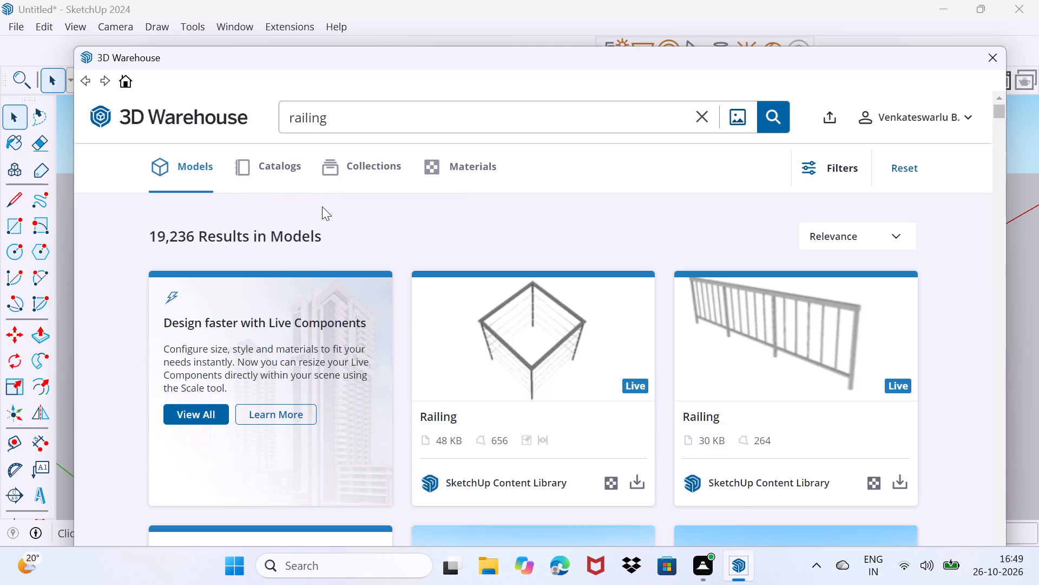
{"action": "scroll", "coordinate": [369, 344], "scroll_direction": "down", "scroll_amount": 2}
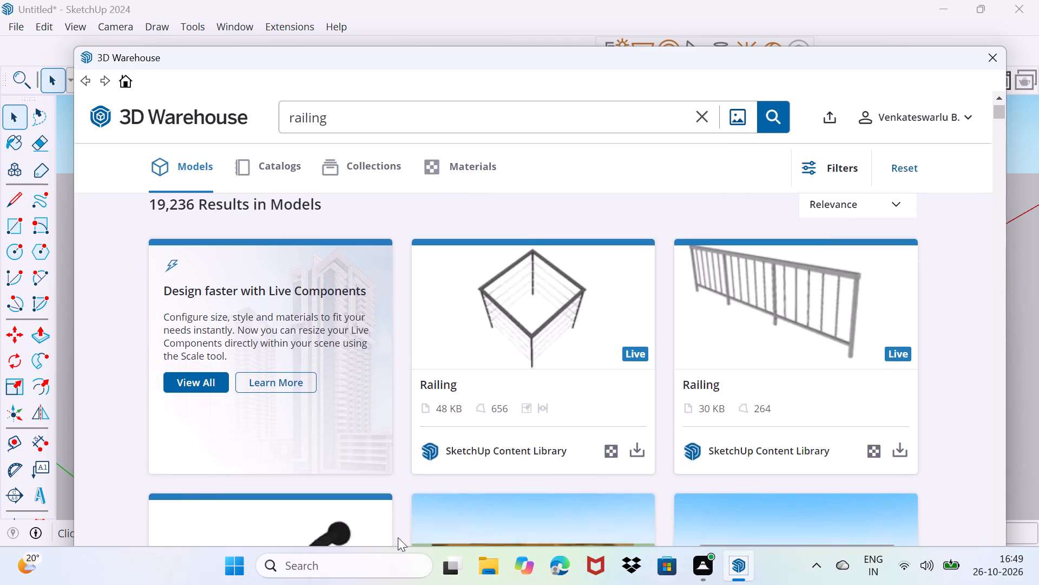
{"action": "scroll", "coordinate": [398, 537], "scroll_direction": "down", "scroll_amount": 3}
{"action": "scroll", "coordinate": [477, 472], "scroll_direction": "down", "scroll_amount": 5}
{"action": "scroll", "coordinate": [477, 472], "scroll_direction": "up", "scroll_amount": 4}
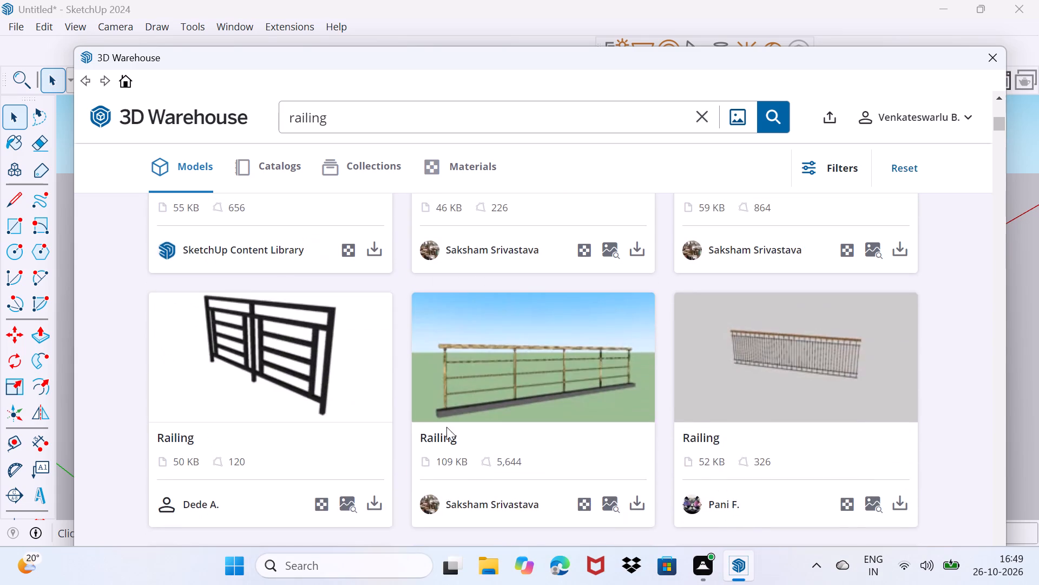
{"action": "scroll", "coordinate": [432, 419], "scroll_direction": "down", "scroll_amount": 2}
{"action": "left_click", "coordinate": [381, 347]}
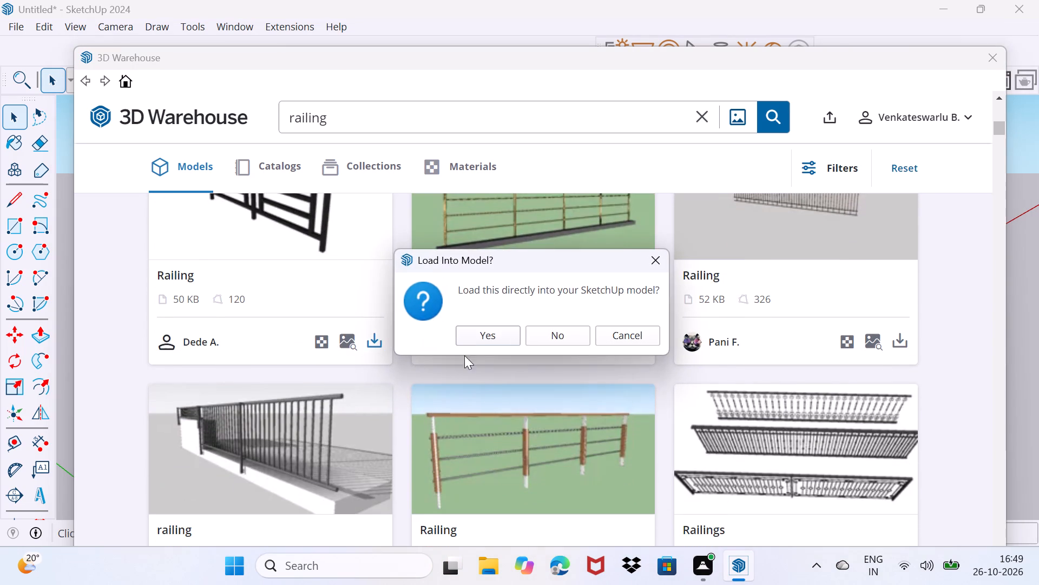
{"action": "left_click", "coordinate": [476, 338]}
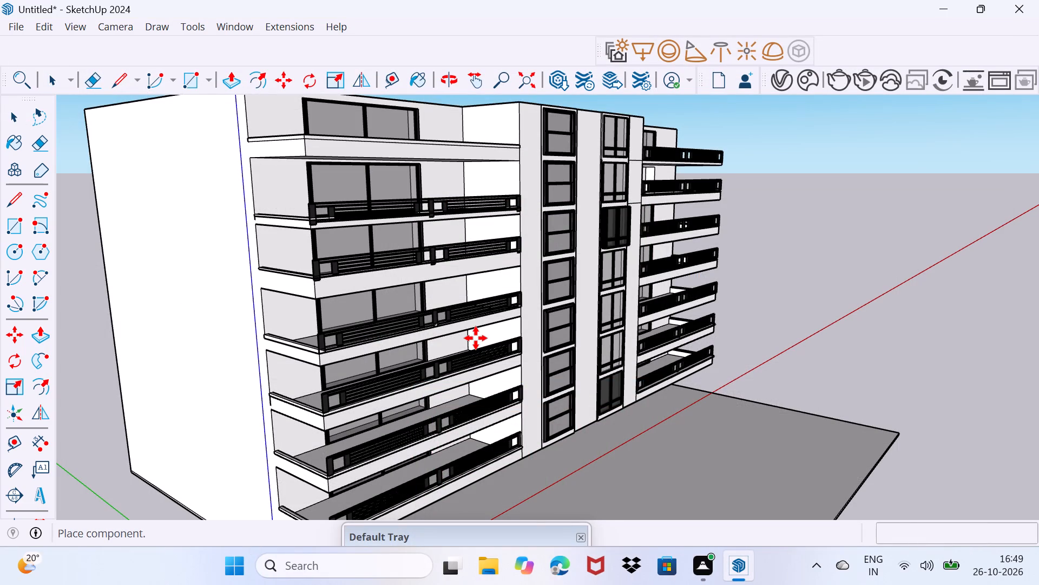
Place the loaded railing on the ground slab in front of the building, near the outer corner of the wing.
{"action": "scroll", "coordinate": [417, 378], "scroll_direction": "down", "scroll_amount": 1}
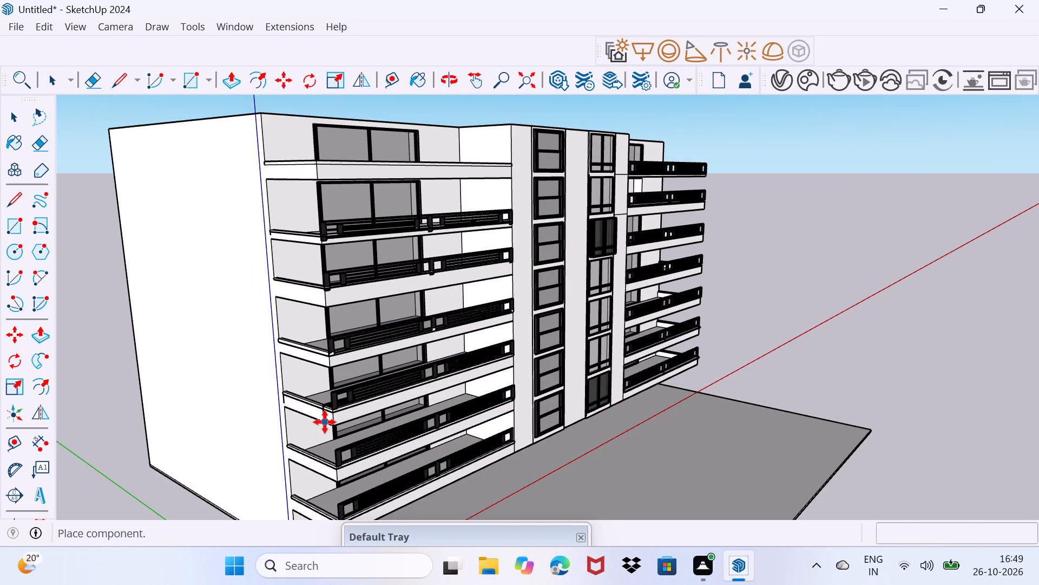
{"action": "scroll", "coordinate": [301, 449], "scroll_direction": "up", "scroll_amount": 4}
{"action": "middle_click_drag", "start_coordinate": [303, 446], "coordinate": [350, 340]}
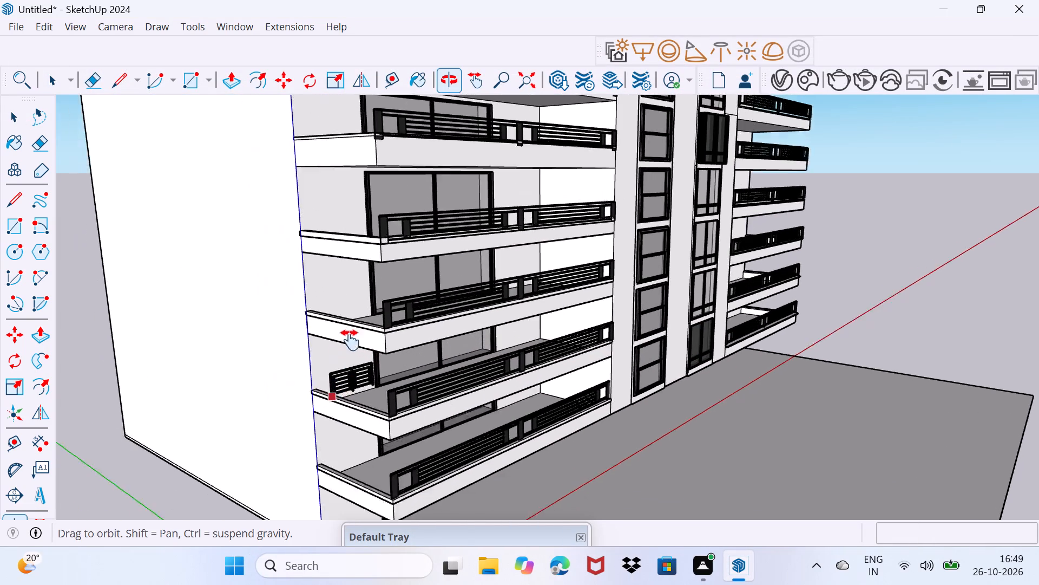
{"action": "middle_click_drag", "start_coordinate": [350, 340], "coordinate": [375, 262]}
{"action": "middle_click_drag", "start_coordinate": [401, 316], "coordinate": [396, 283]}
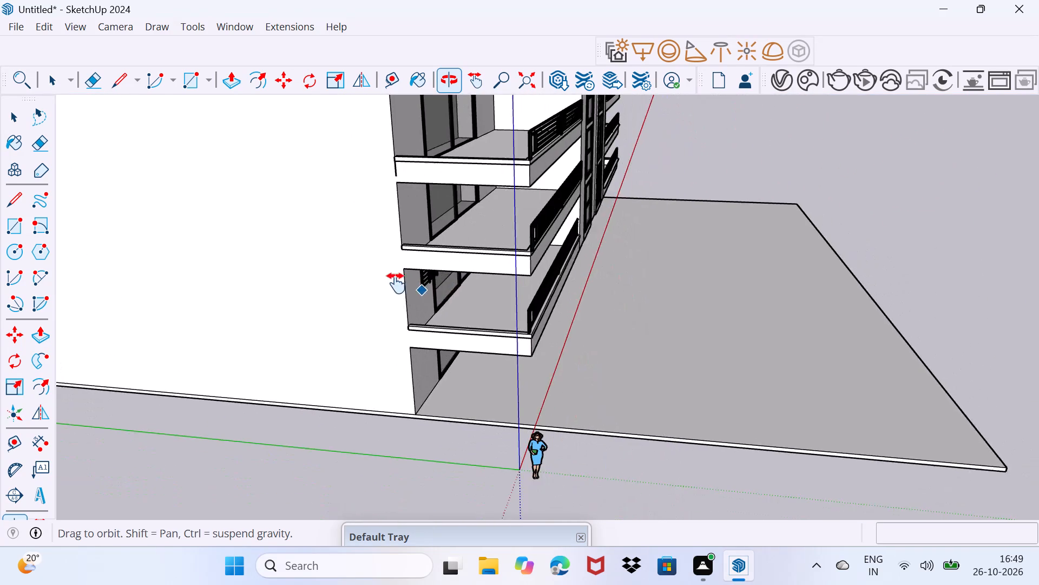
{"action": "middle_click_drag", "start_coordinate": [396, 283], "coordinate": [390, 284]}
{"action": "left_click", "coordinate": [565, 390]}
Rotate the placed railing 90° about the vertical axis so it runs parallel to the balconies' side parapets.
{"action": "scroll", "coordinate": [562, 399], "scroll_direction": "up", "scroll_amount": 4}
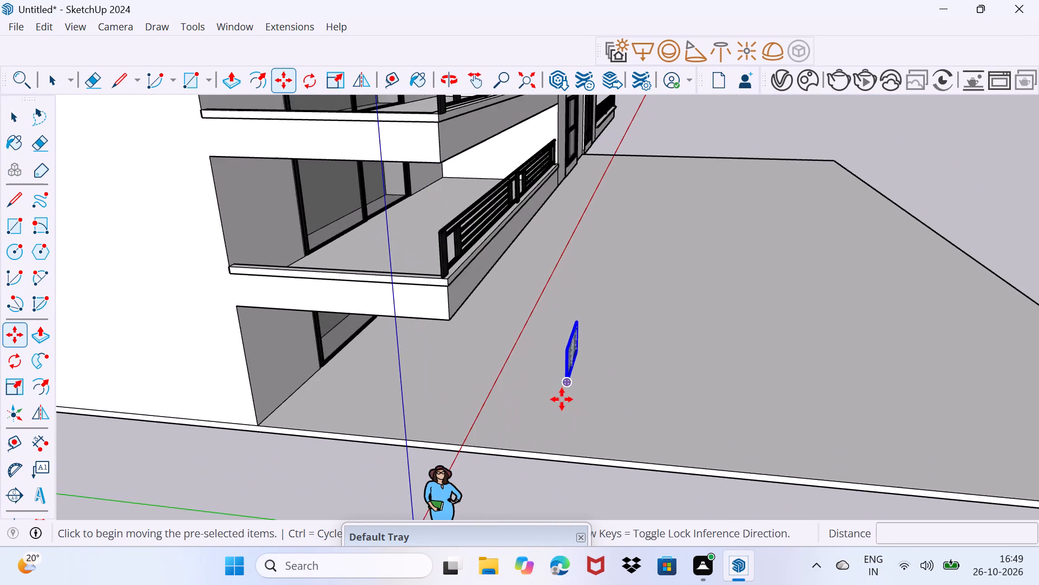
{"action": "scroll", "coordinate": [562, 399], "scroll_direction": "up", "scroll_amount": 7}
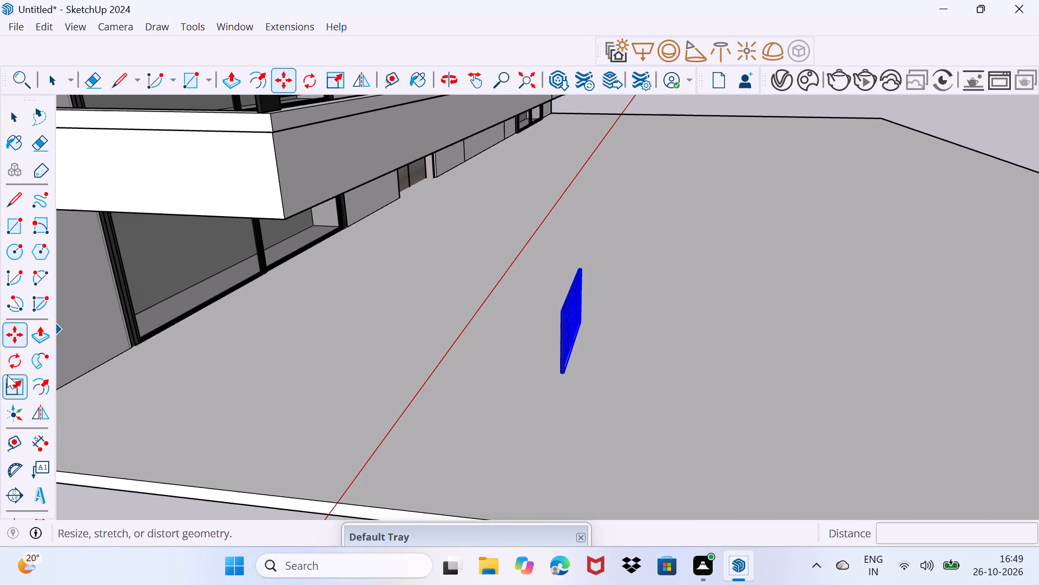
{"action": "left_click", "coordinate": [18, 364]}
{"action": "left_click", "coordinate": [748, 435]}
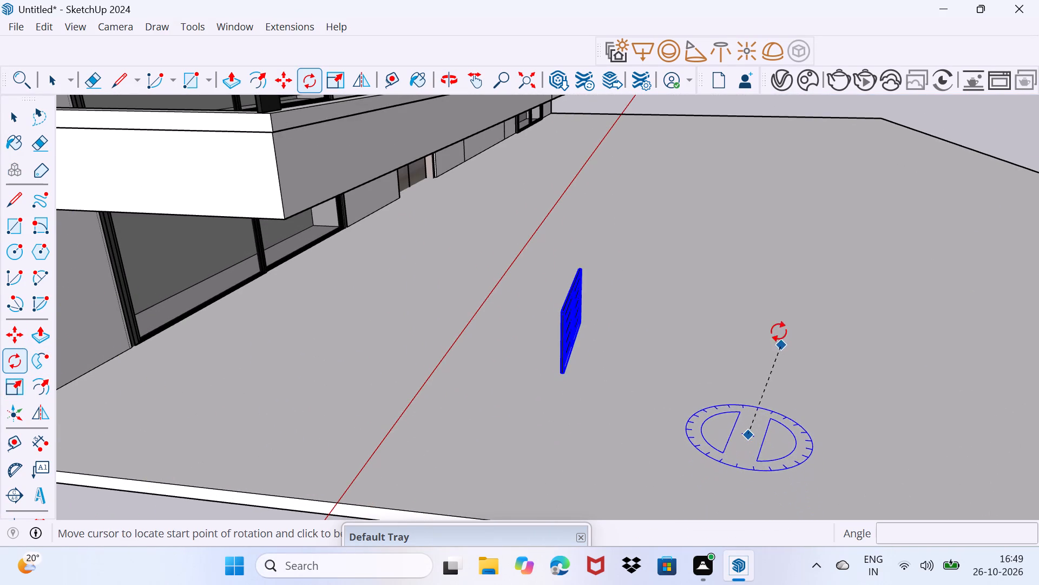
{"action": "left_click", "coordinate": [715, 230]}
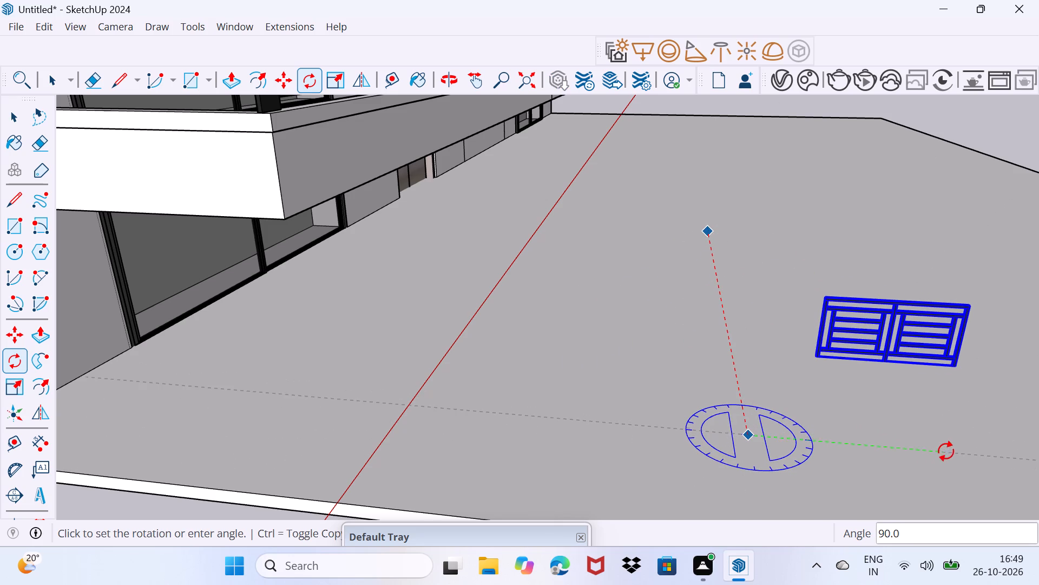
{"action": "left_click", "coordinate": [948, 450]}
{"action": "scroll", "coordinate": [846, 388], "scroll_direction": "up", "scroll_amount": 2}
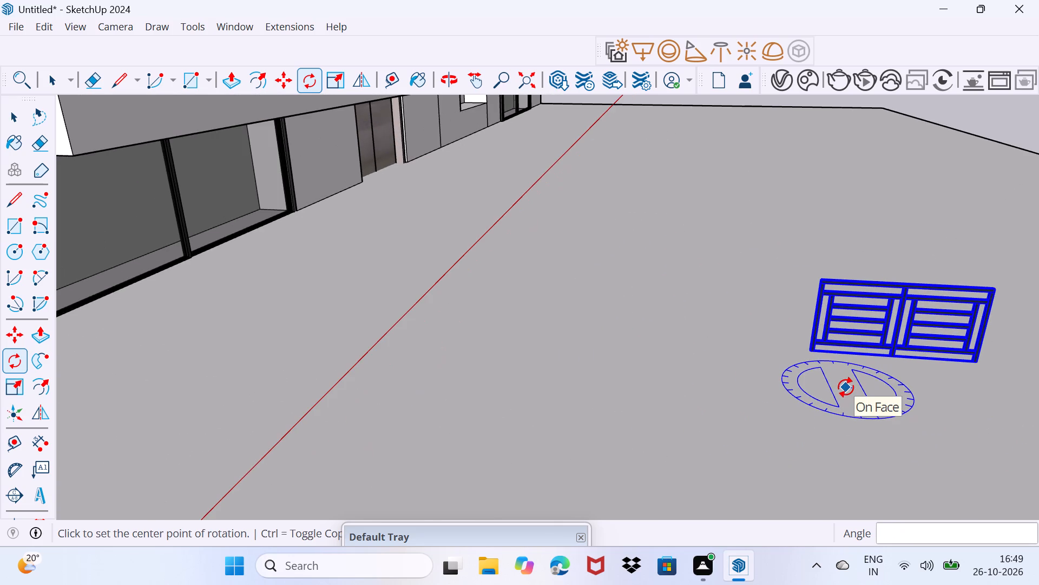
Move the railing by its bottom corner onto the lowest balcony's side parapet, against the building wall.
{"action": "key", "text": "comma"}
{"action": "key", "text": "m"}
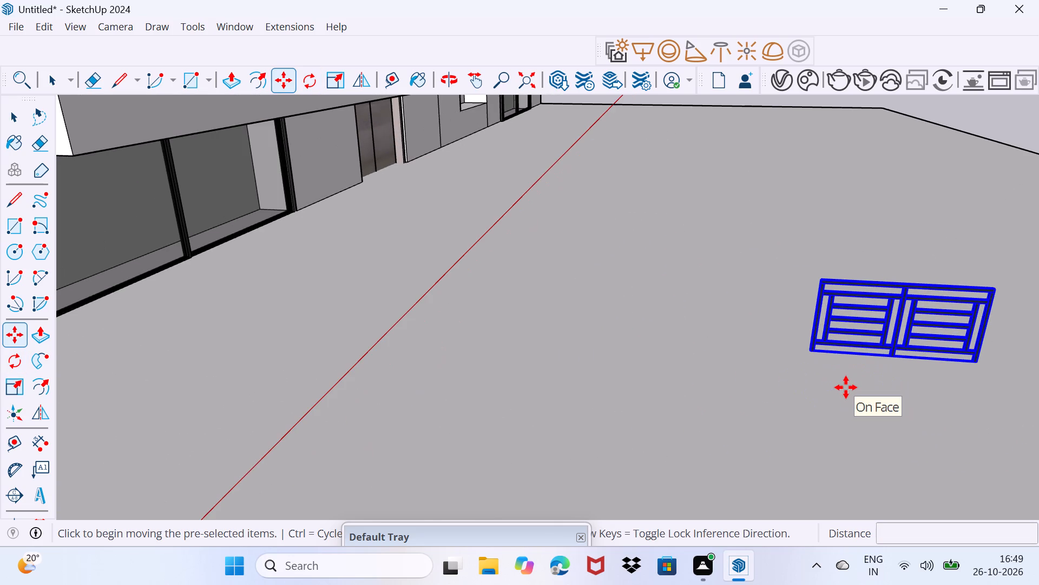
{"action": "left_click", "coordinate": [816, 349]}
{"action": "scroll", "coordinate": [393, 307], "scroll_direction": "down", "scroll_amount": 4}
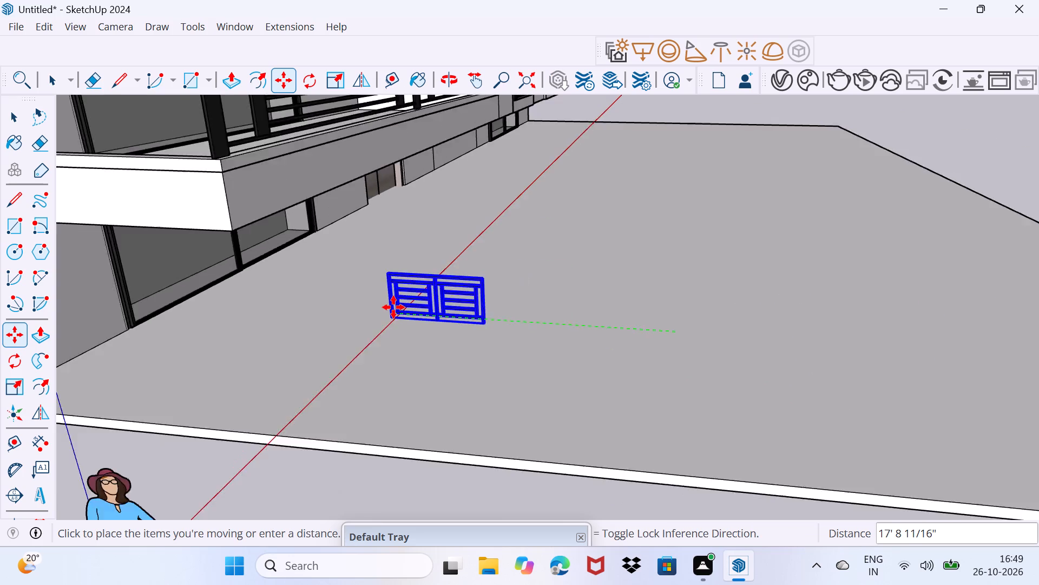
{"action": "scroll", "coordinate": [393, 307], "scroll_direction": "down", "scroll_amount": 5}
{"action": "scroll", "coordinate": [181, 213], "scroll_direction": "up", "scroll_amount": 3}
{"action": "middle_click_drag", "start_coordinate": [128, 214], "coordinate": [255, 257]}
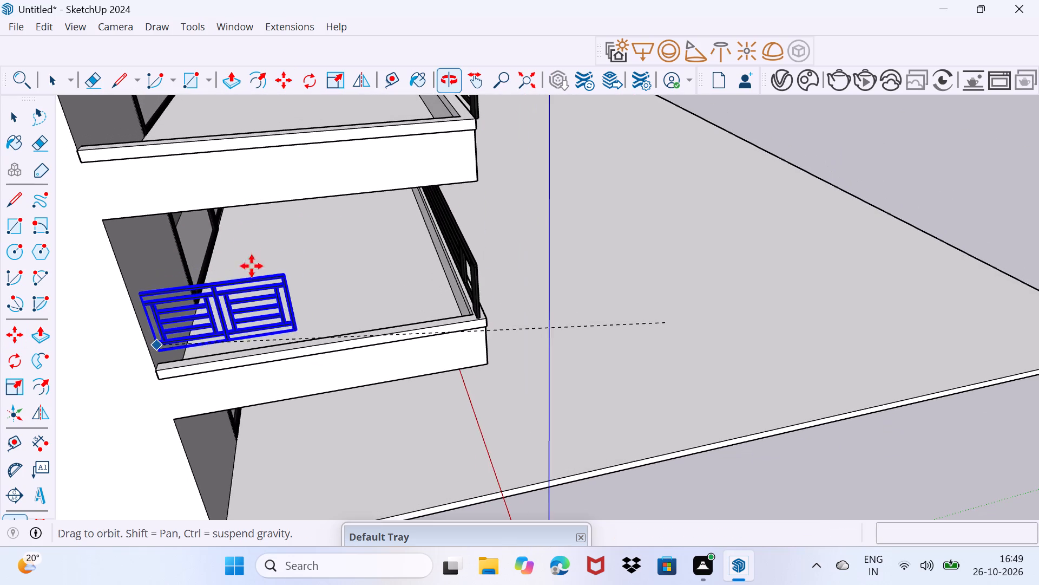
{"action": "scroll", "coordinate": [165, 357], "scroll_direction": "up", "scroll_amount": 16}
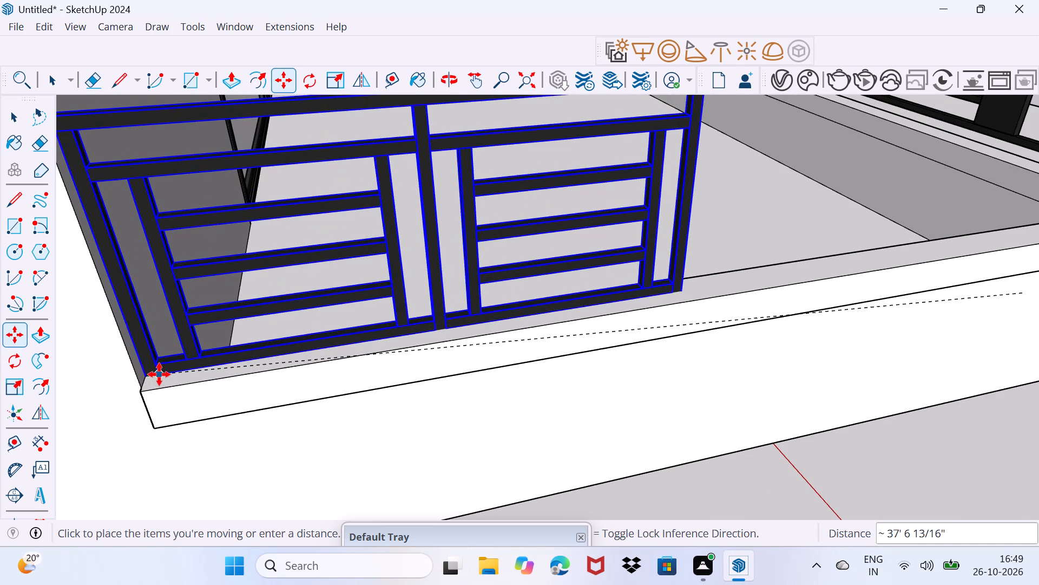
{"action": "left_click", "coordinate": [144, 371]}
Scale the side railing lengthwise by about 2.43 so it reaches the front railing at the lowest balcony's outer corner.
{"action": "scroll", "coordinate": [273, 340], "scroll_direction": "down", "scroll_amount": 6}
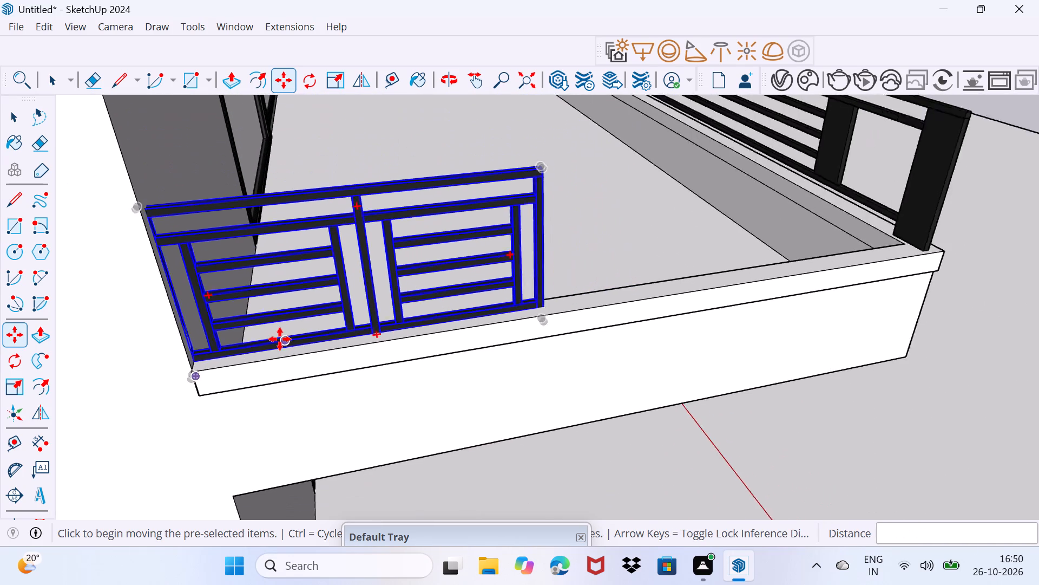
{"action": "scroll", "coordinate": [280, 339], "scroll_direction": "down", "scroll_amount": 1}
{"action": "middle_click_drag", "start_coordinate": [498, 326], "coordinate": [178, 386]}
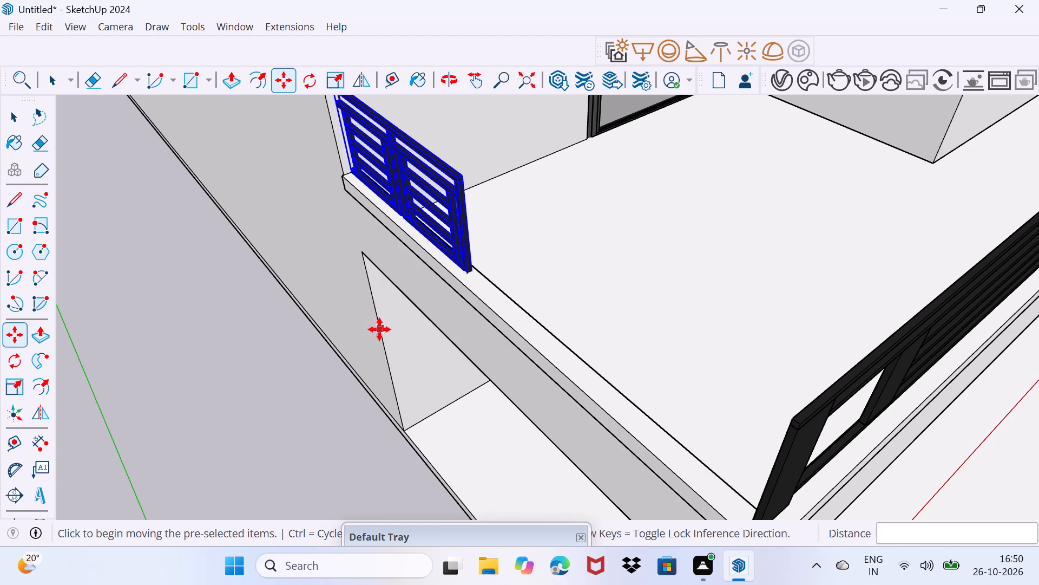
{"action": "key", "text": "s"}
{"action": "scroll", "coordinate": [469, 237], "scroll_direction": "up", "scroll_amount": 9}
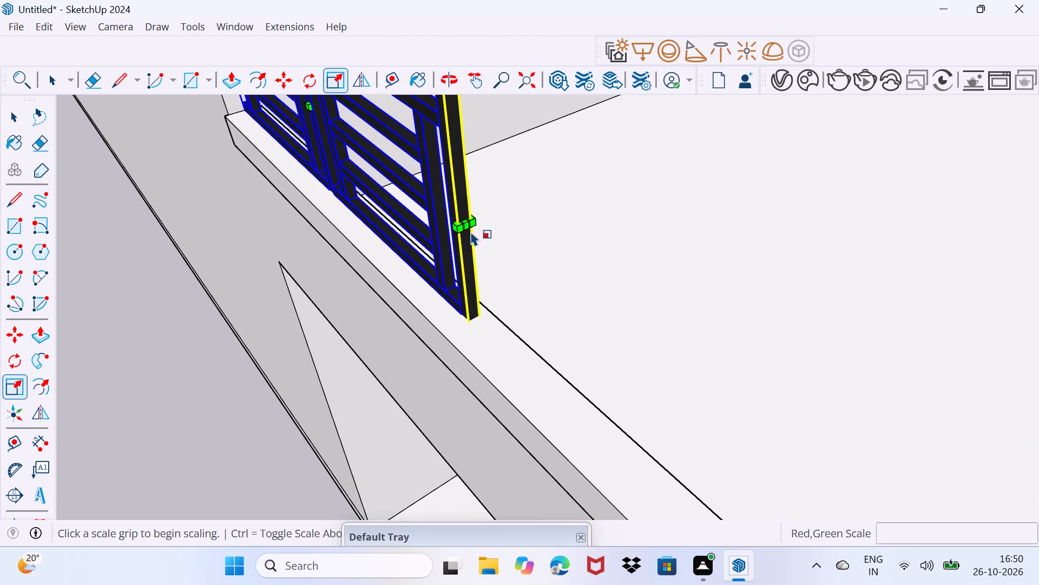
{"action": "left_click", "coordinate": [468, 224]}
{"action": "scroll", "coordinate": [551, 277], "scroll_direction": "down", "scroll_amount": 12}
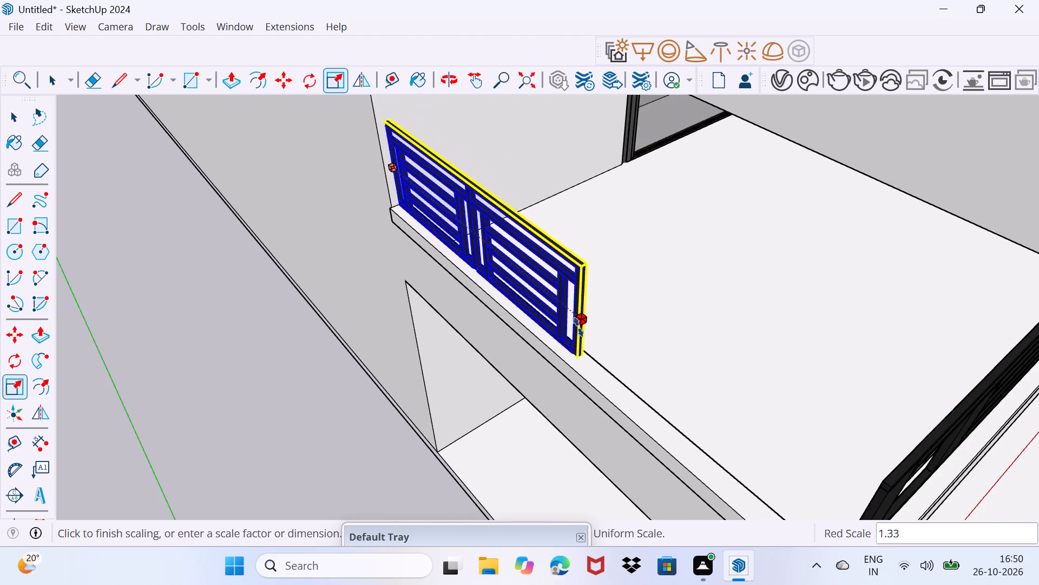
{"action": "scroll", "coordinate": [578, 327], "scroll_direction": "down", "scroll_amount": 2}
{"action": "left_click", "coordinate": [741, 473]}
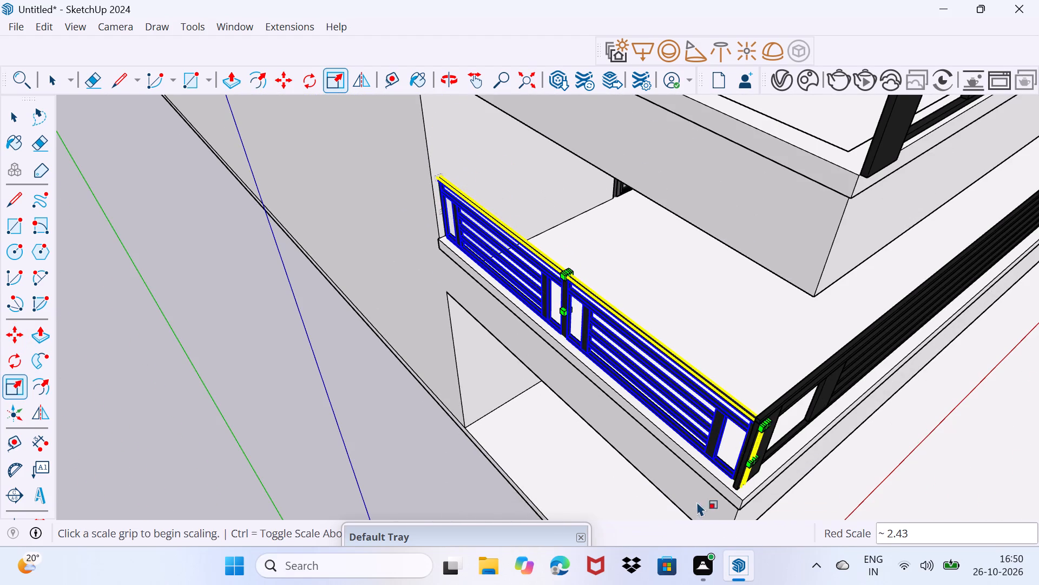
{"action": "middle_click_drag", "start_coordinate": [707, 498], "coordinate": [917, 383]}
{"action": "scroll", "coordinate": [917, 383], "scroll_direction": "down", "scroll_amount": 1}
{"action": "key", "text": "space"}
{"action": "left_click_drag", "start_coordinate": [549, 398], "coordinate": [581, 347]}
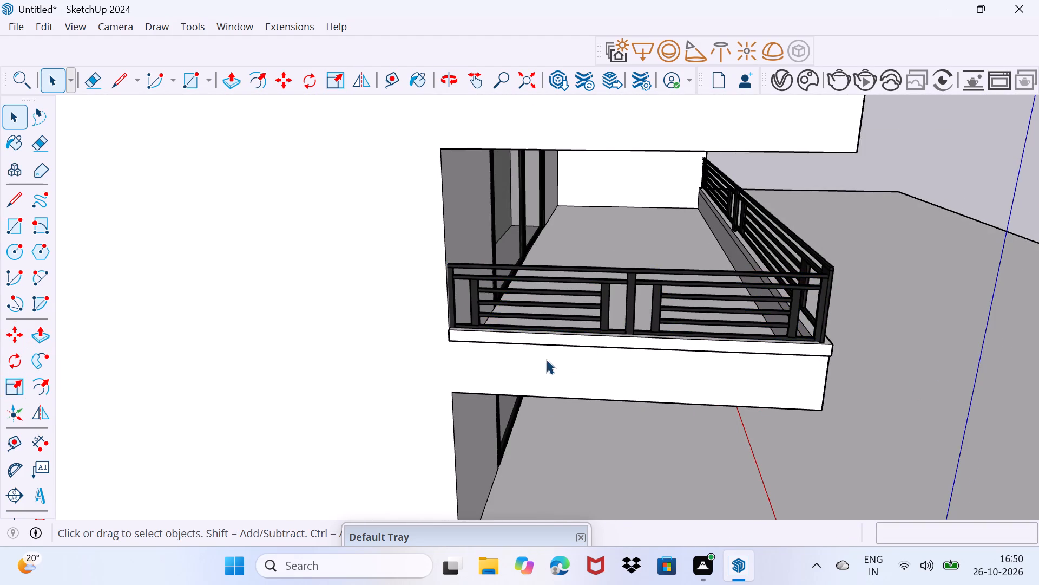
Scale the side railing by about 0.99 in length and 1.07 in height so its top matches the front railing.
{"action": "middle_click_drag", "start_coordinate": [545, 359], "coordinate": [306, 347]}
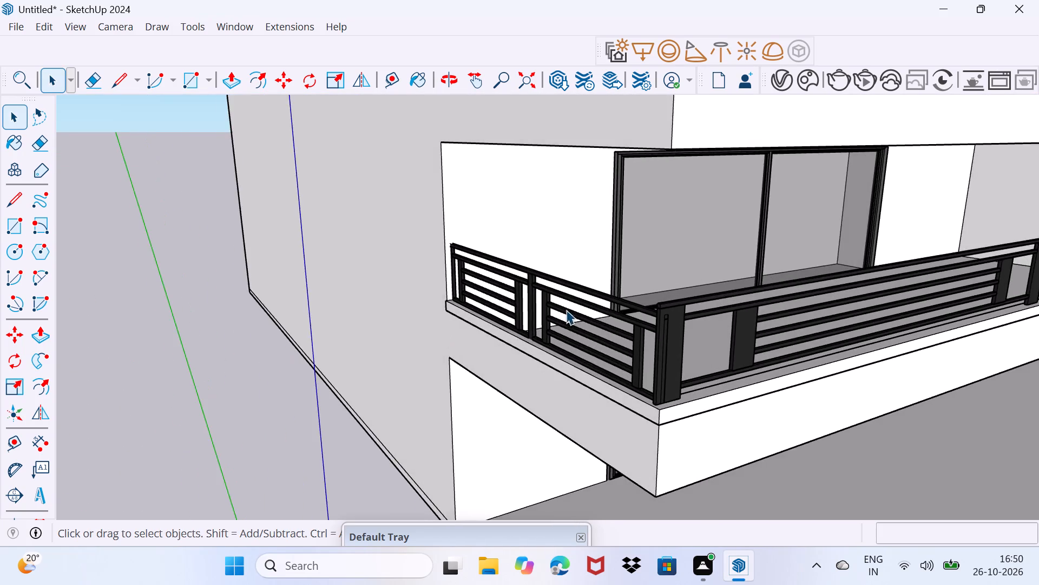
{"action": "scroll", "coordinate": [569, 310], "scroll_direction": "up", "scroll_amount": 4}
{"action": "middle_click_drag", "start_coordinate": [649, 359], "coordinate": [755, 347]}
{"action": "left_click", "coordinate": [838, 279]}
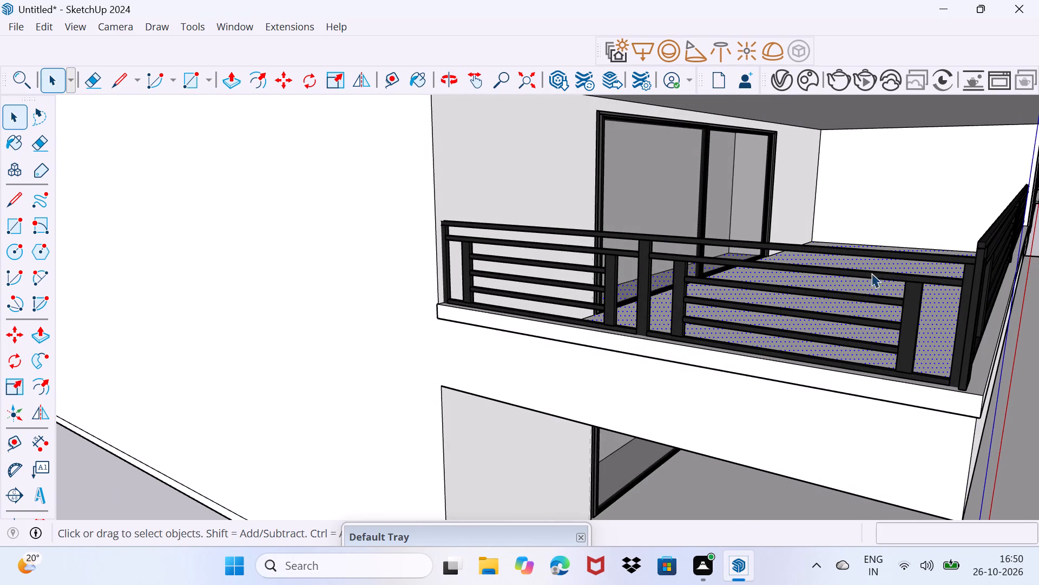
{"action": "left_click_drag", "start_coordinate": [882, 334], "coordinate": [915, 303]}
{"action": "middle_click_drag", "start_coordinate": [932, 290], "coordinate": [844, 322]}
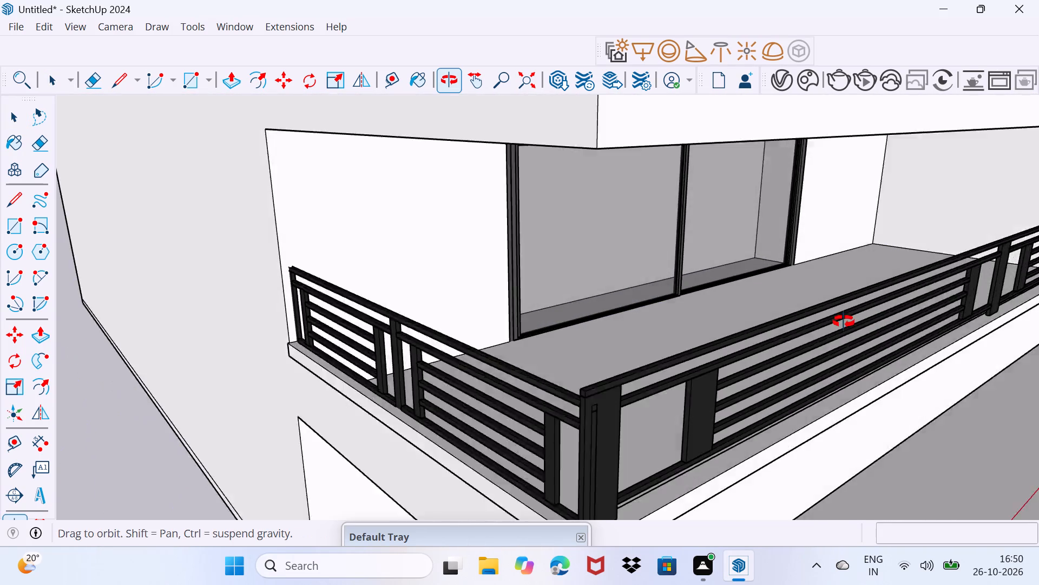
{"action": "middle_click_drag", "start_coordinate": [844, 322], "coordinate": [834, 331]}
{"action": "middle_click_drag", "start_coordinate": [365, 406], "coordinate": [361, 325]}
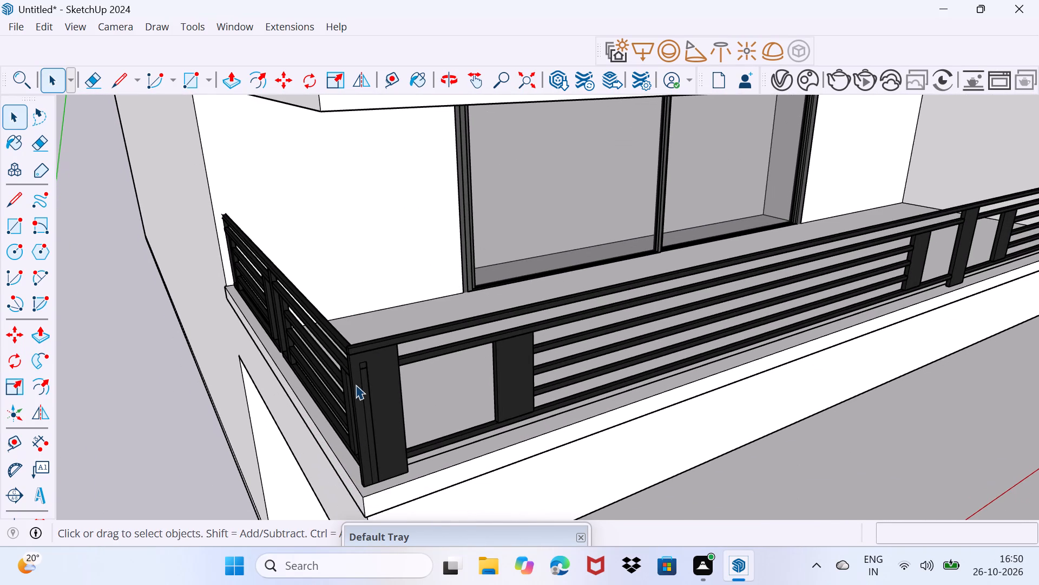
{"action": "left_click", "coordinate": [349, 346]}
{"action": "left_click", "coordinate": [341, 344]}
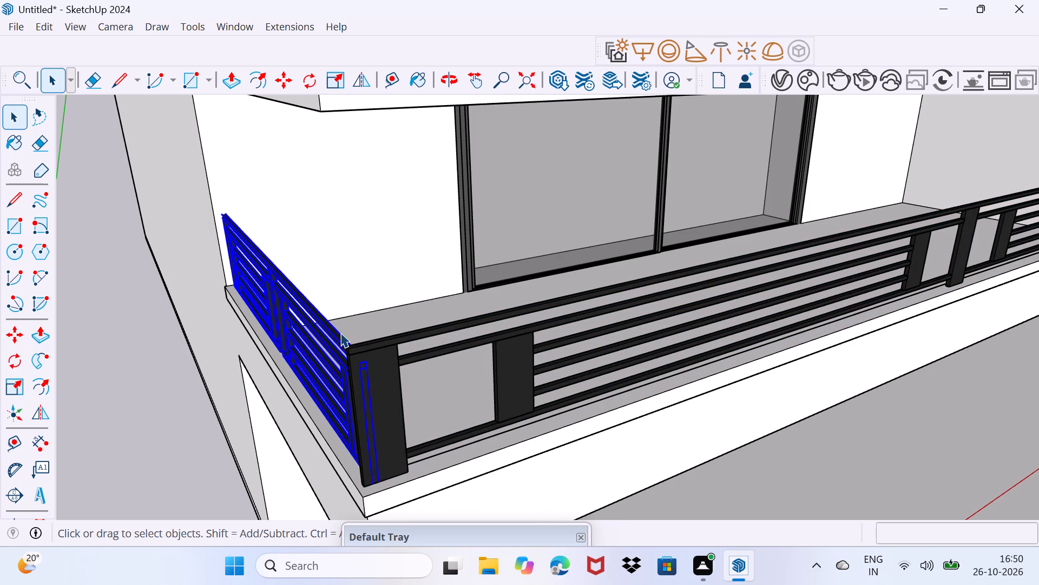
{"action": "key", "text": "s"}
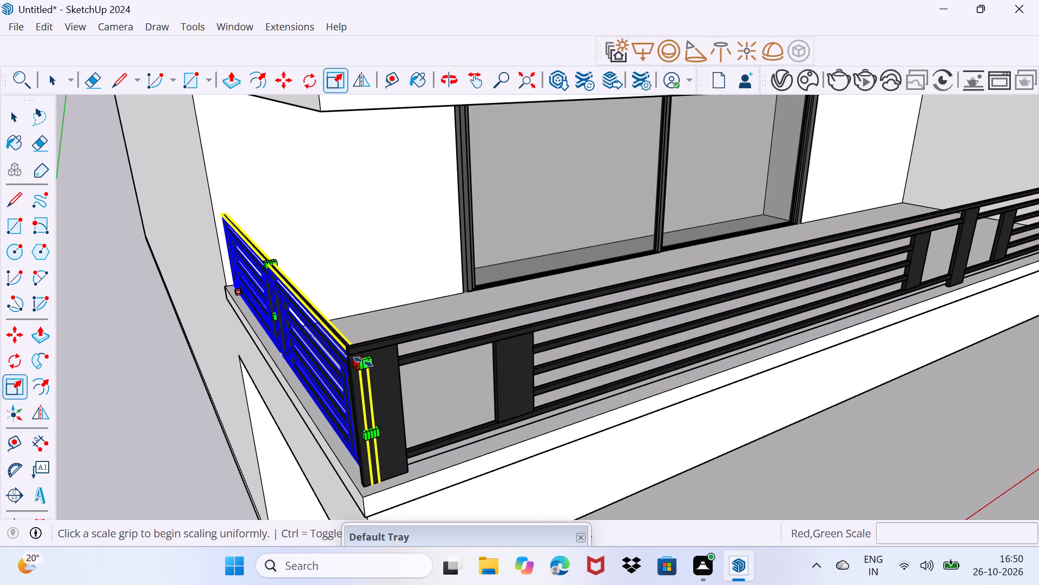
{"action": "left_click", "coordinate": [368, 365]}
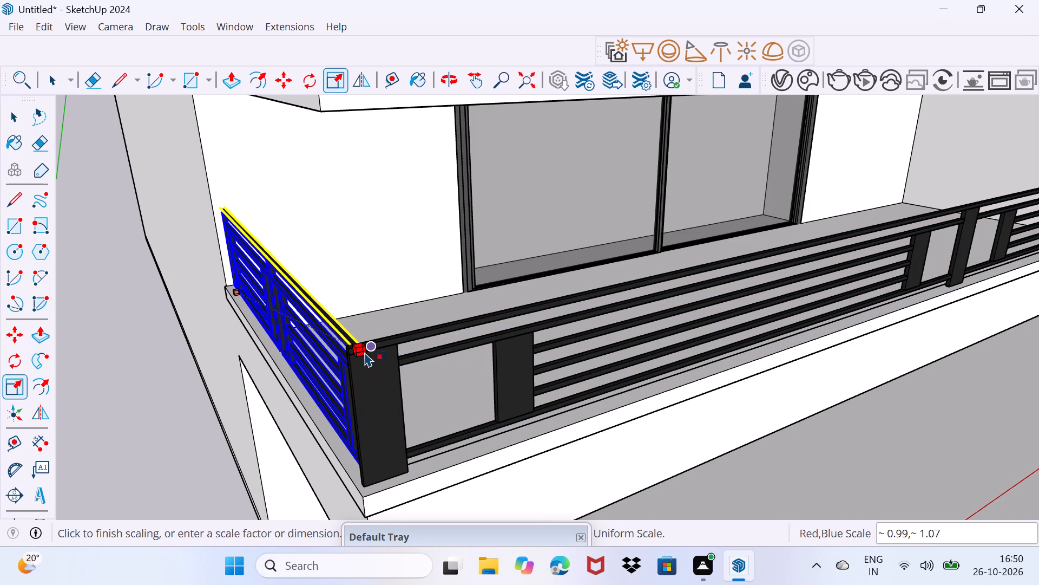
{"action": "left_click", "coordinate": [365, 351]}
{"action": "key", "text": "space"}
{"action": "left_click_drag", "start_coordinate": [350, 368], "coordinate": [389, 340]}
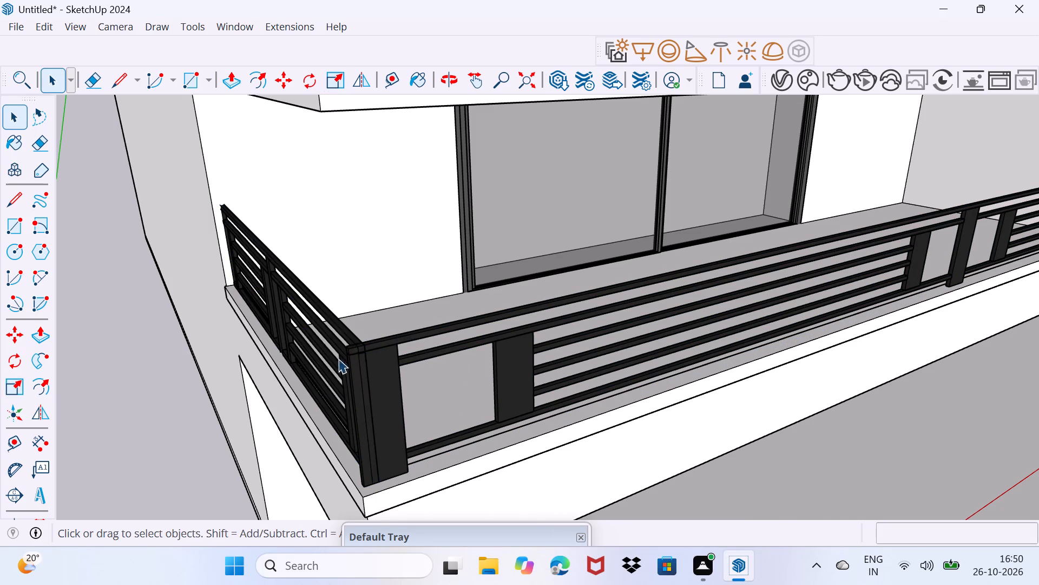
{"action": "middle_click_drag", "start_coordinate": [340, 359], "coordinate": [626, 297]}
{"action": "scroll", "coordinate": [626, 297], "scroll_direction": "down", "scroll_amount": 6}
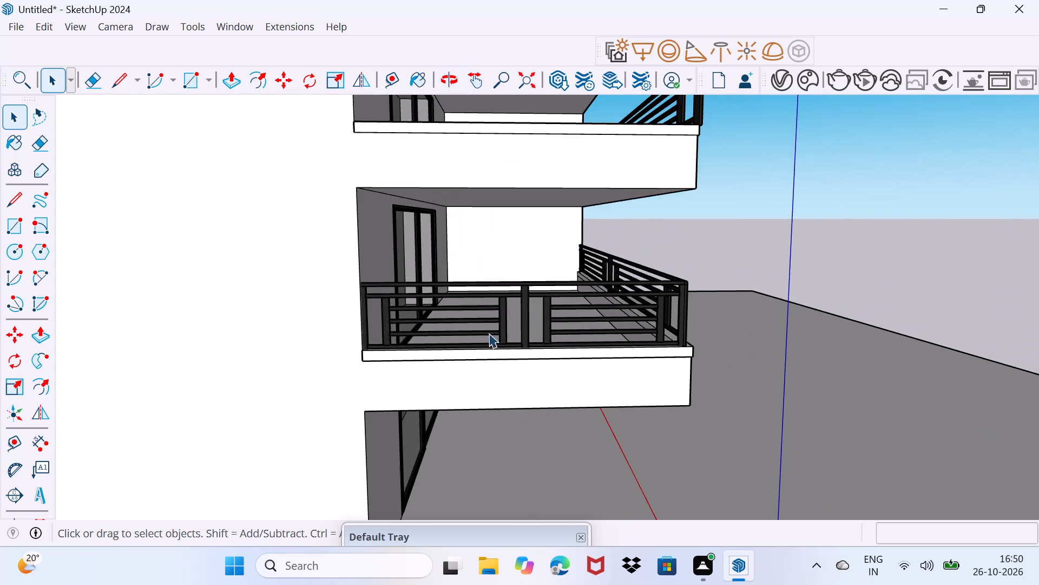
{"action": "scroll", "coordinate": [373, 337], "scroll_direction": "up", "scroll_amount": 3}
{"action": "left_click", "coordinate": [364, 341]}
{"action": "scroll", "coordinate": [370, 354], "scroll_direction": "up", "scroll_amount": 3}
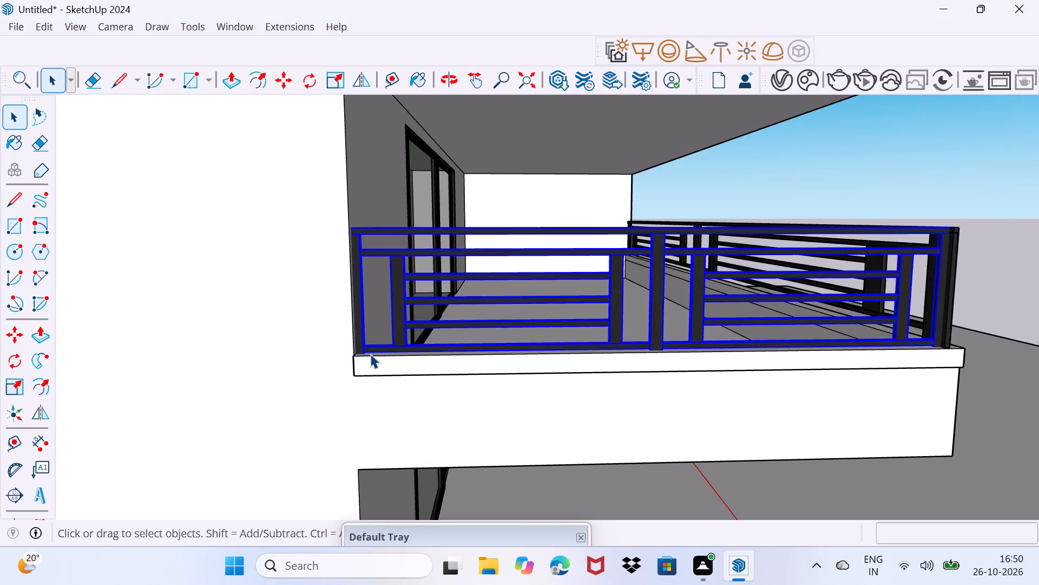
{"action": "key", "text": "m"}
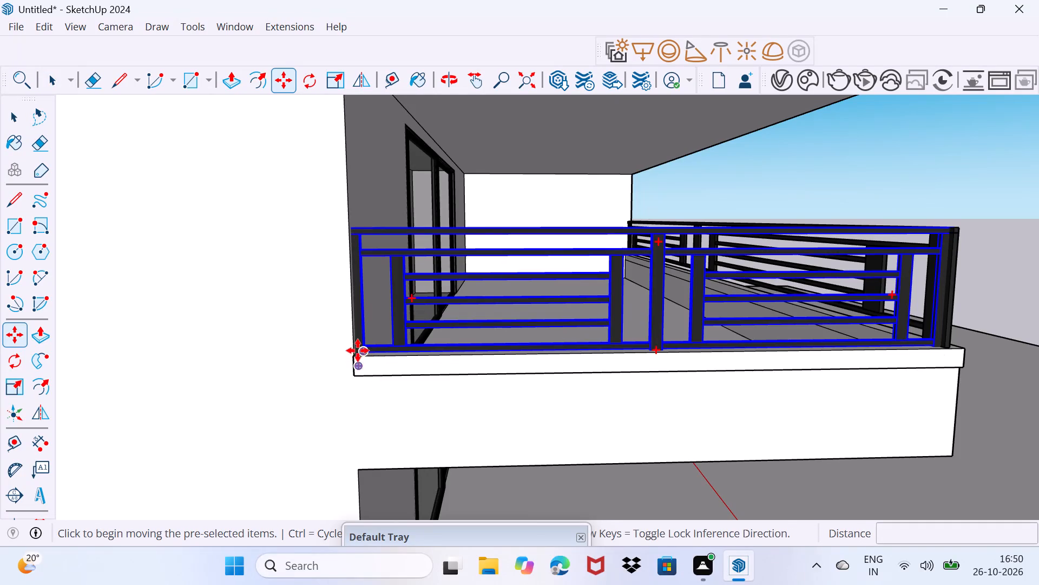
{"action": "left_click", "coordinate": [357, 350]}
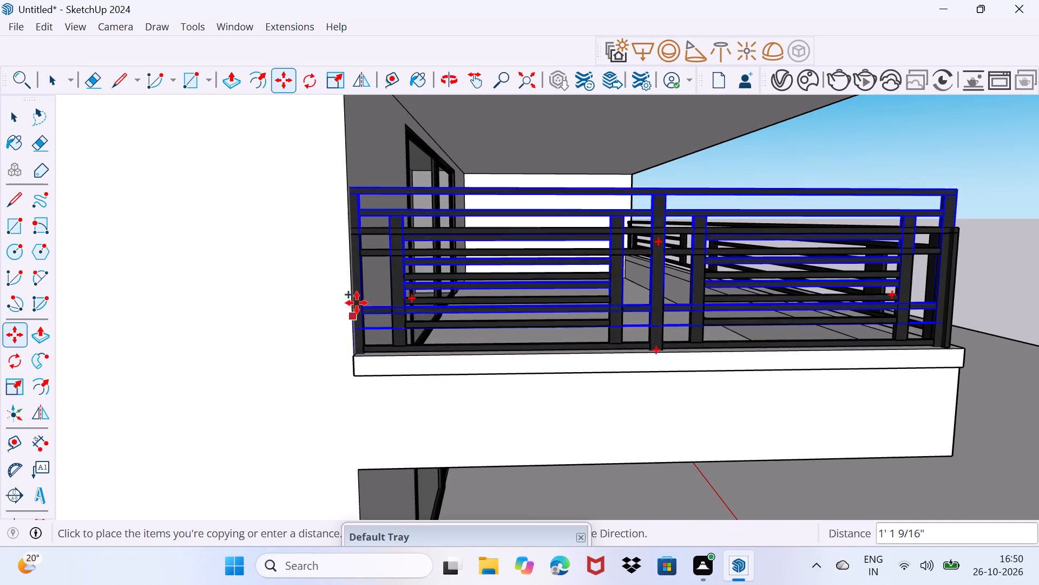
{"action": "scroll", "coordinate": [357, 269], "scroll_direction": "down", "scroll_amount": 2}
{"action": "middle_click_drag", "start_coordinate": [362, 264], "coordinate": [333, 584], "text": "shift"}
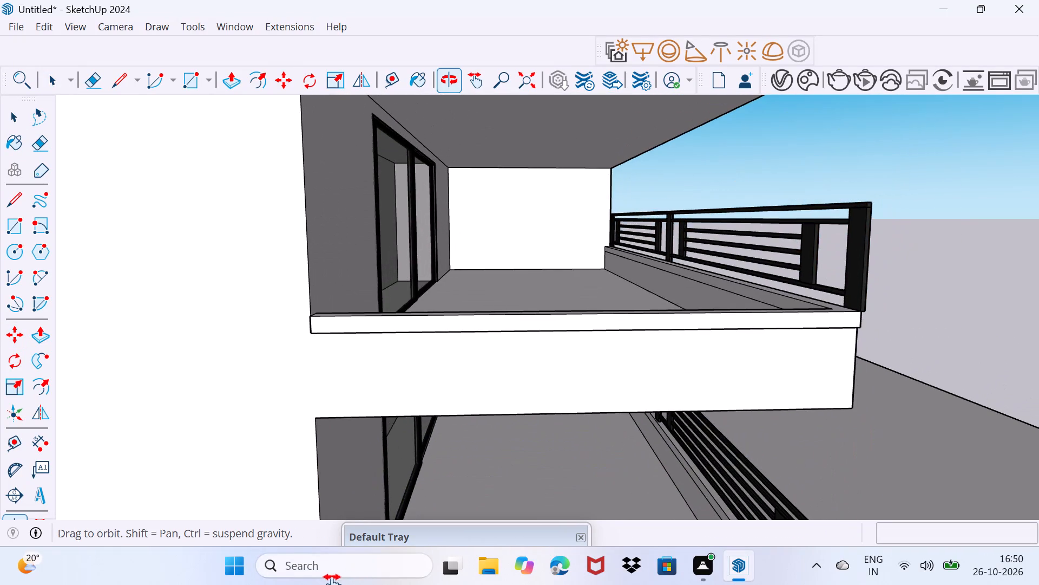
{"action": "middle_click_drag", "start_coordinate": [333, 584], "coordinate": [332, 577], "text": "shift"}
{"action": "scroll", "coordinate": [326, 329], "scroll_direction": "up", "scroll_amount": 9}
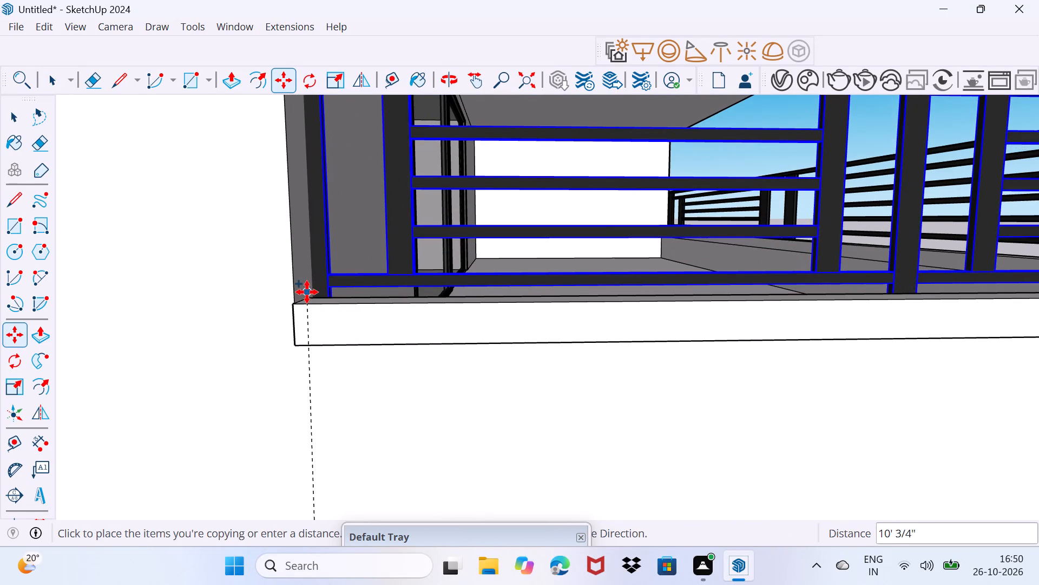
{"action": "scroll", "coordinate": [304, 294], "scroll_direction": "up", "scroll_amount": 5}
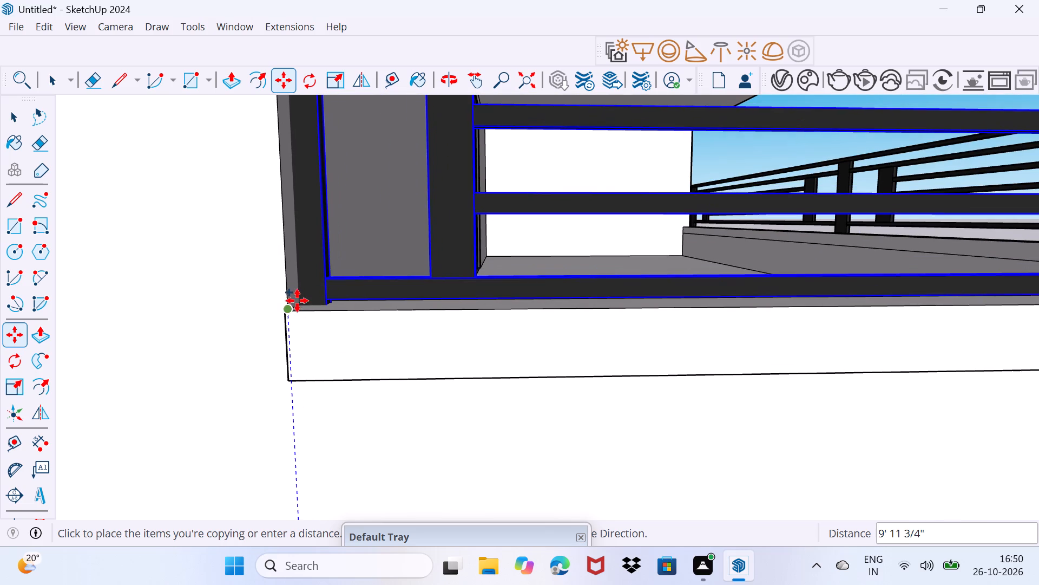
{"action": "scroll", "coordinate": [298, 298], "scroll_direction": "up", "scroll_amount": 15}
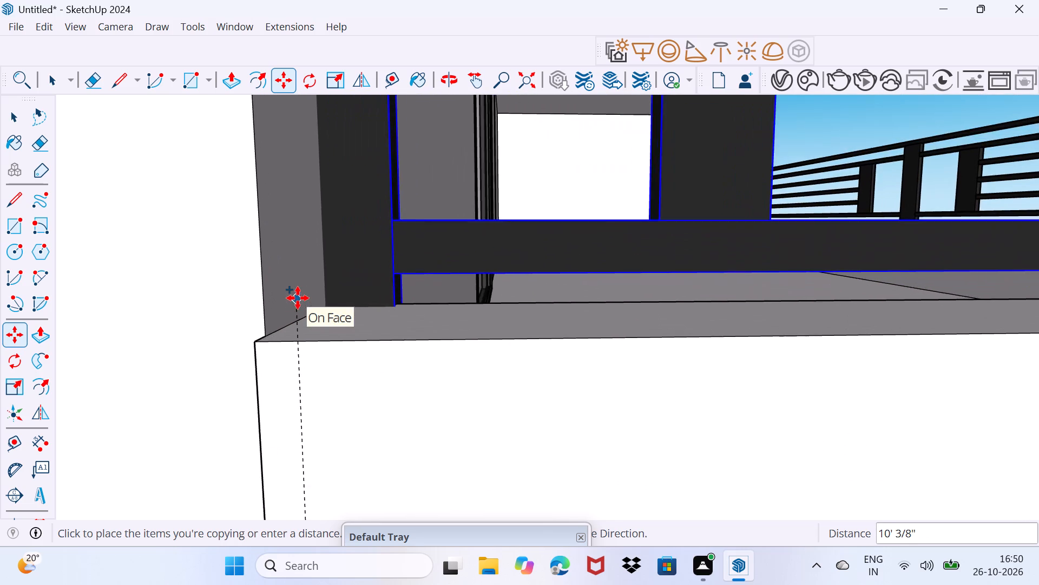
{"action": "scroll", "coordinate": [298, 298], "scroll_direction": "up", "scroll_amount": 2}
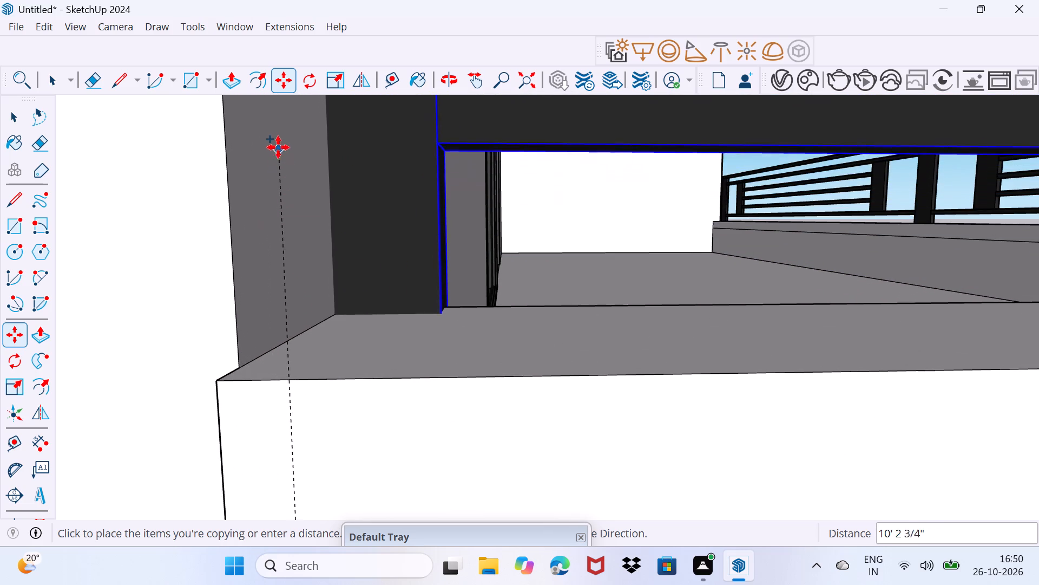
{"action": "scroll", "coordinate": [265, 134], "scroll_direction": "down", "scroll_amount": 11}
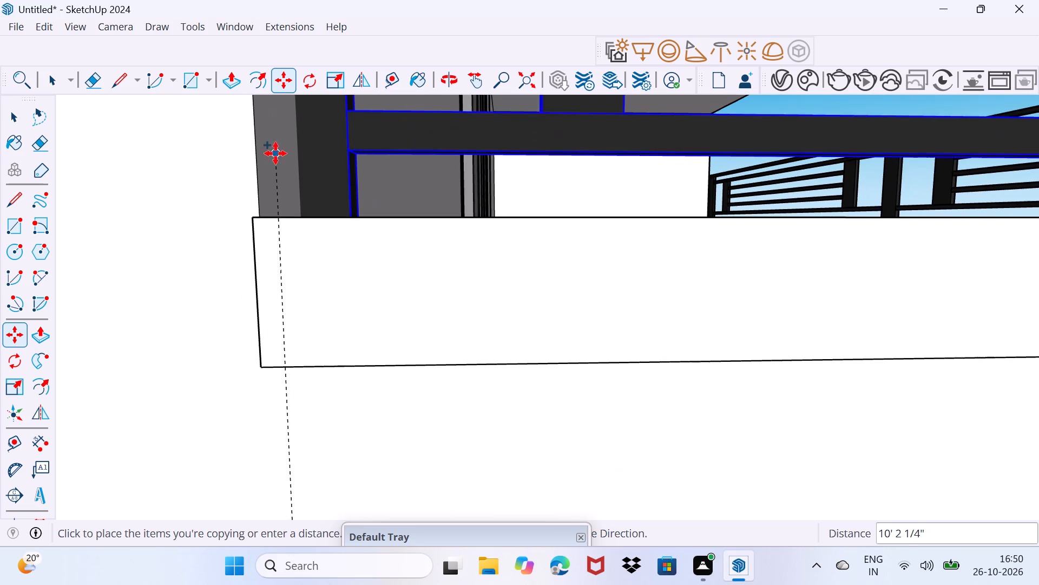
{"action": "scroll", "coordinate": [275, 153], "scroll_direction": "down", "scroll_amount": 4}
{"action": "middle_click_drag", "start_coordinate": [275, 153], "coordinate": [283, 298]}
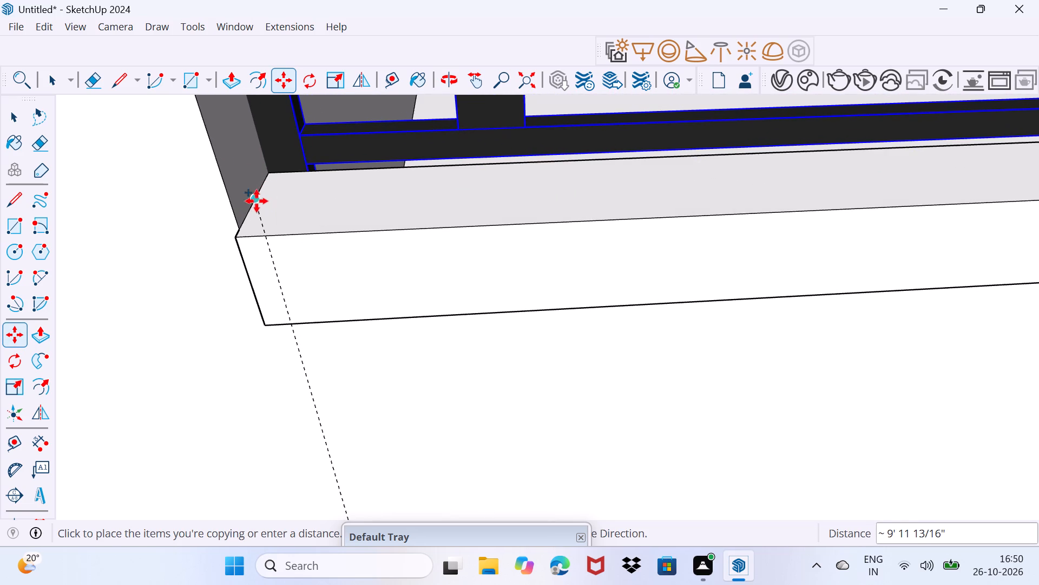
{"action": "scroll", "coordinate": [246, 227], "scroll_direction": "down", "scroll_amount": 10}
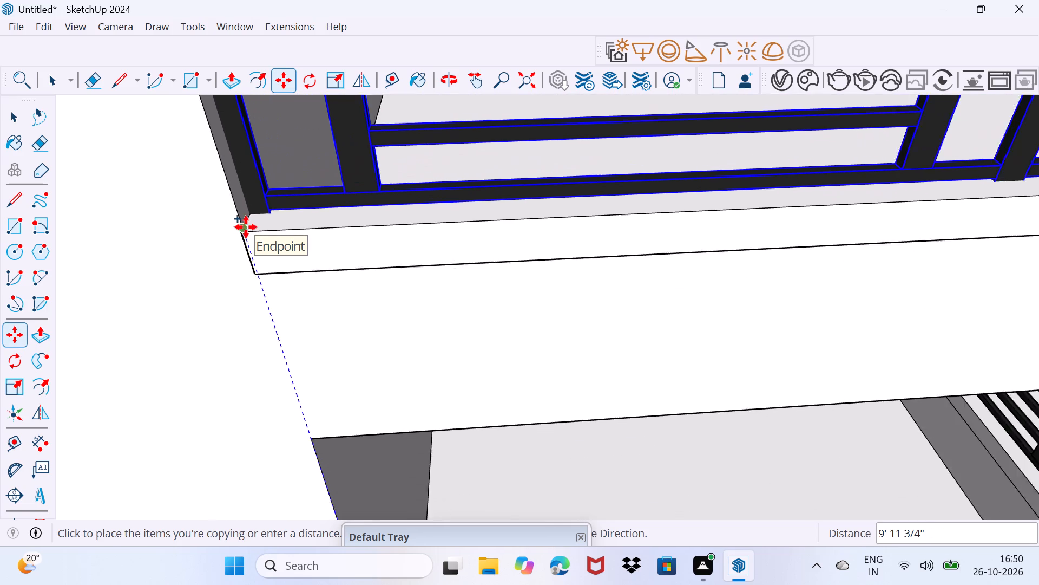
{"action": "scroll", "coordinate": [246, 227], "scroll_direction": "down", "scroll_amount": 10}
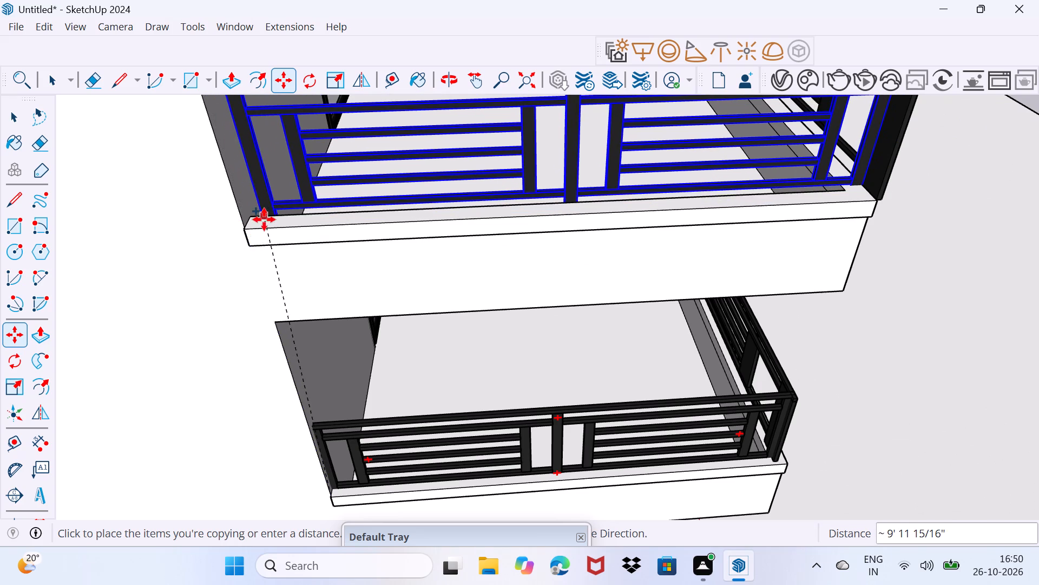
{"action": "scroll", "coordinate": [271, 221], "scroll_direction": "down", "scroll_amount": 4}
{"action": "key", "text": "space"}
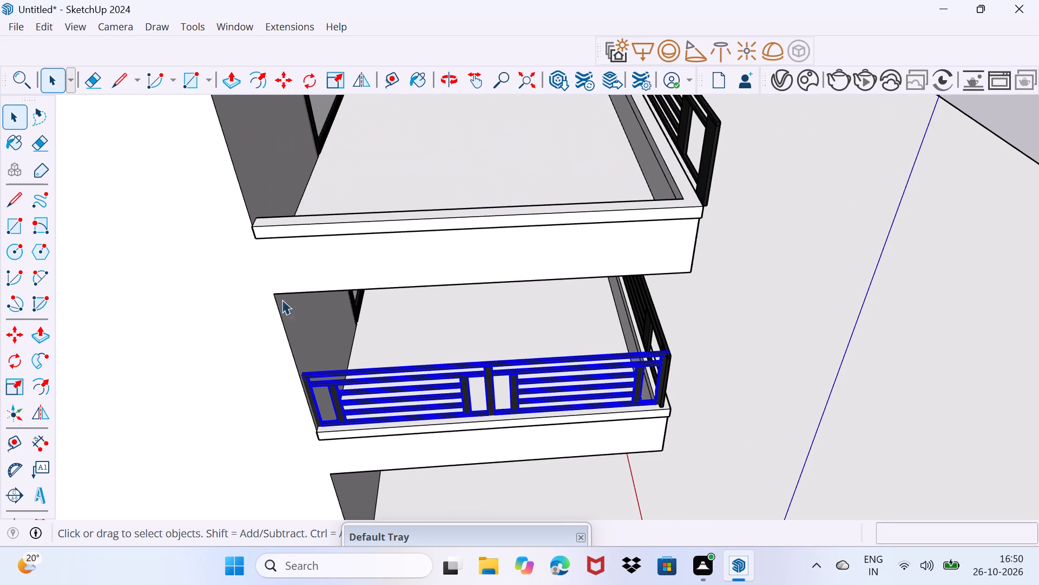
Move the lowest balcony's side railing upward by about 4 1/16" above its parapet.
{"action": "scroll", "coordinate": [317, 430], "scroll_direction": "up", "scroll_amount": 11}
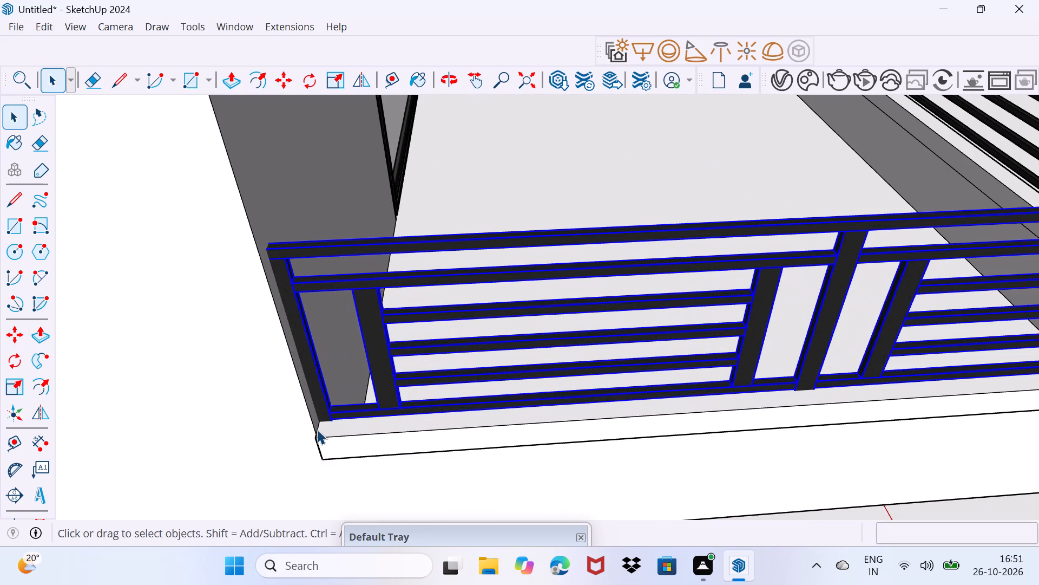
{"action": "key", "text": "m"}
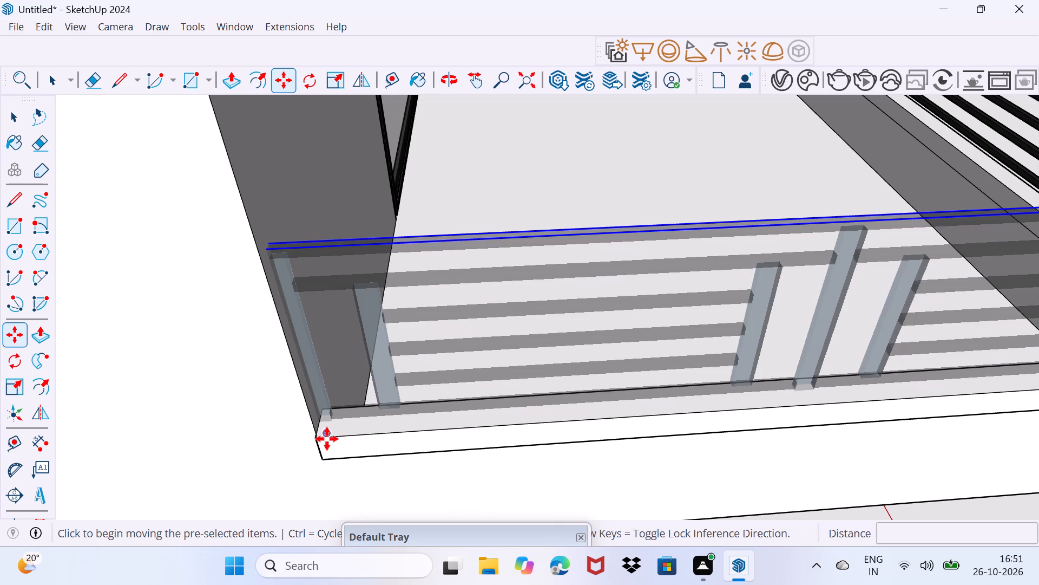
{"action": "left_click", "coordinate": [312, 443]}
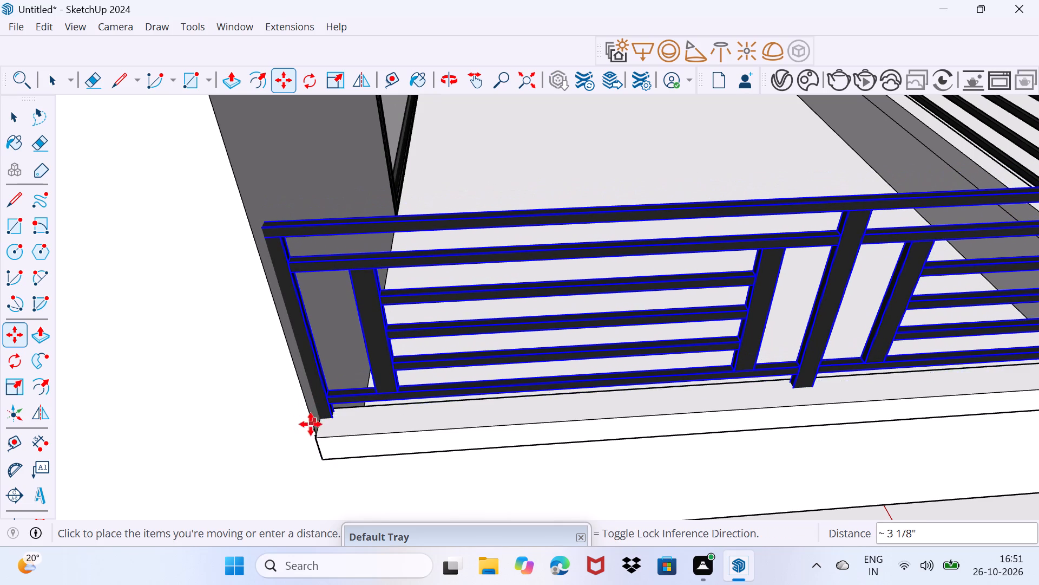
{"action": "left_click", "coordinate": [312, 419]}
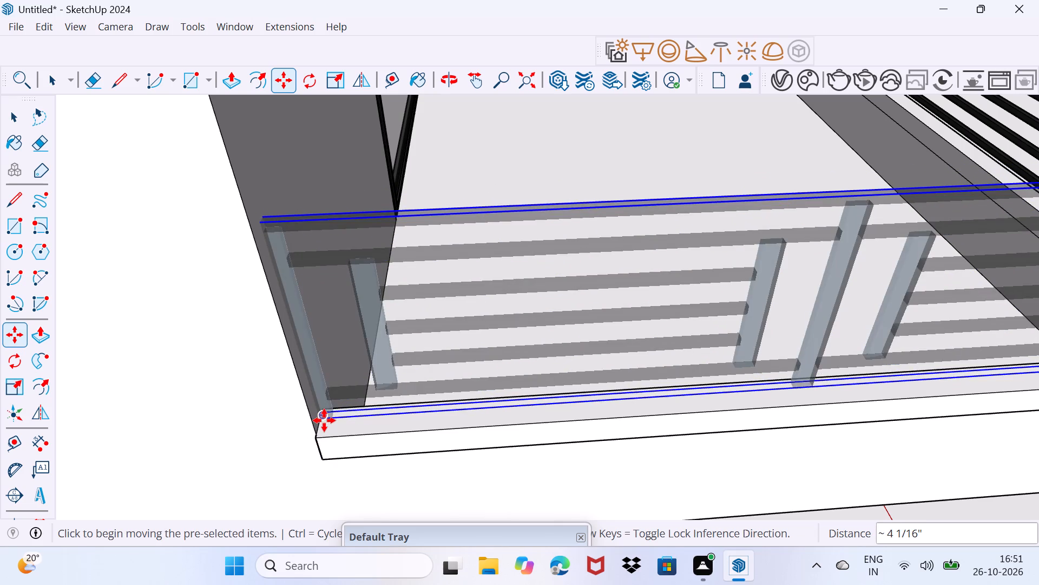
Copy the side railing by its bottom wall-side corner about 9' 11 3/4" up onto the second balcony's side parapet.
{"action": "left_click", "coordinate": [324, 420]}
{"action": "scroll", "coordinate": [319, 382], "scroll_direction": "down", "scroll_amount": 3}
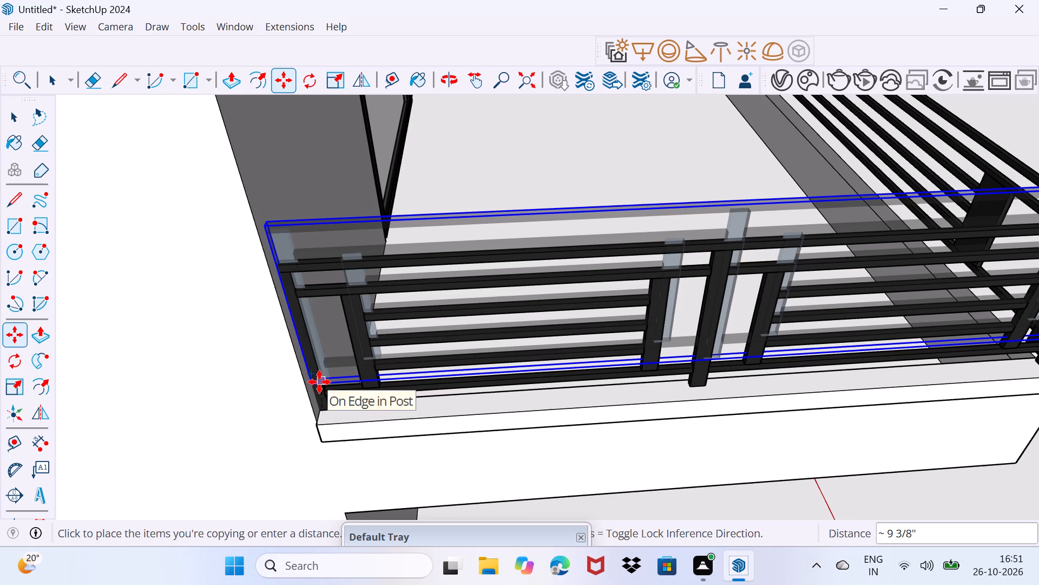
{"action": "middle_click_drag", "start_coordinate": [319, 382], "coordinate": [355, 544], "text": "shift"}
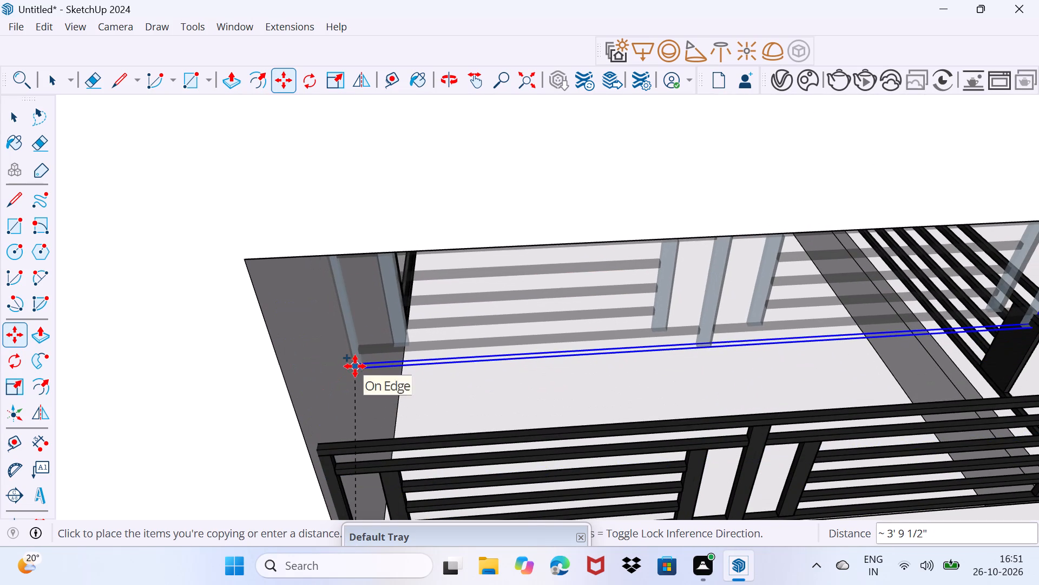
{"action": "middle_click_drag", "start_coordinate": [339, 373], "coordinate": [330, 504], "text": "shift"}
{"action": "scroll", "coordinate": [339, 373], "scroll_direction": "down", "scroll_amount": 1, "text": "shift"}
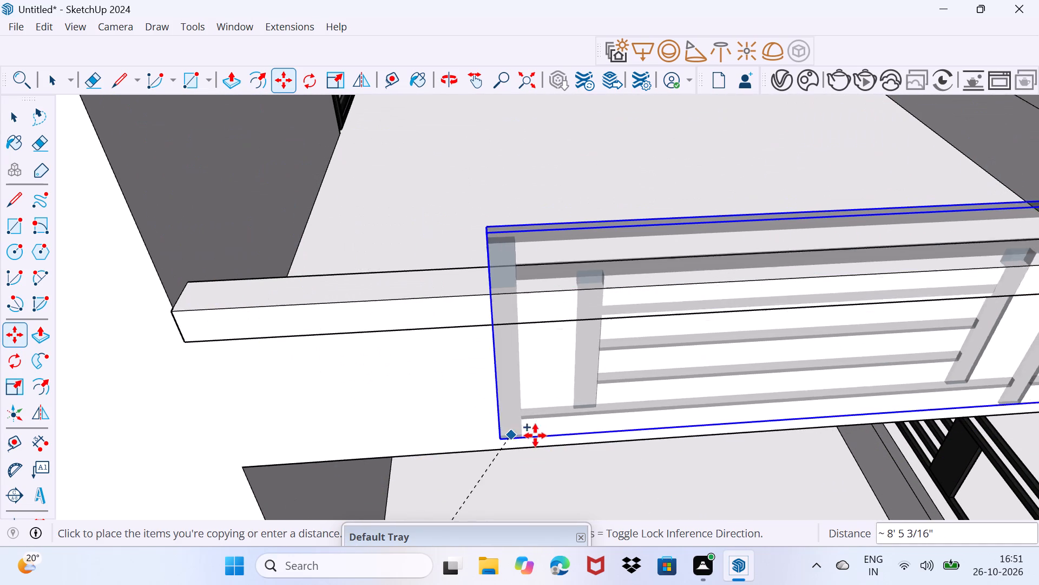
{"action": "middle_click_drag", "start_coordinate": [642, 429], "coordinate": [566, 424], "text": "shift"}
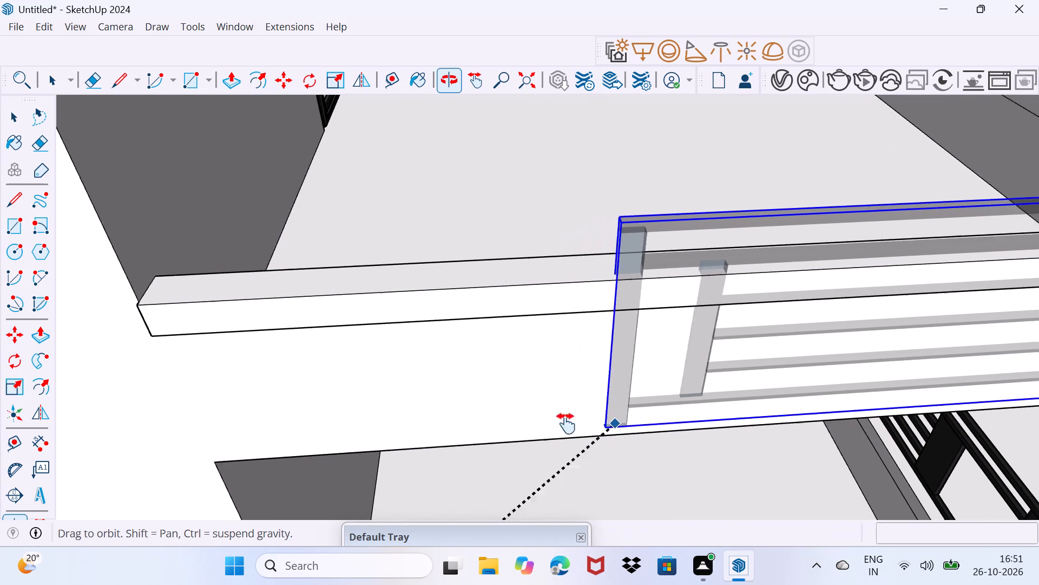
{"action": "middle_click_drag", "start_coordinate": [566, 424], "coordinate": [511, 443], "text": "shift"}
{"action": "scroll", "coordinate": [511, 443], "scroll_direction": "down", "scroll_amount": 3}
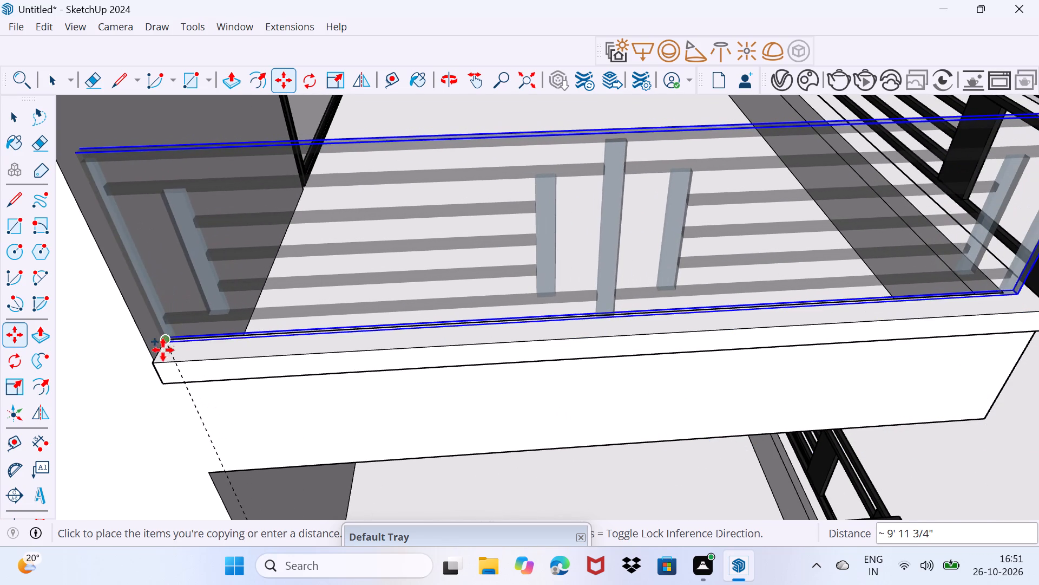
{"action": "scroll", "coordinate": [162, 352], "scroll_direction": "up", "scroll_amount": 6}
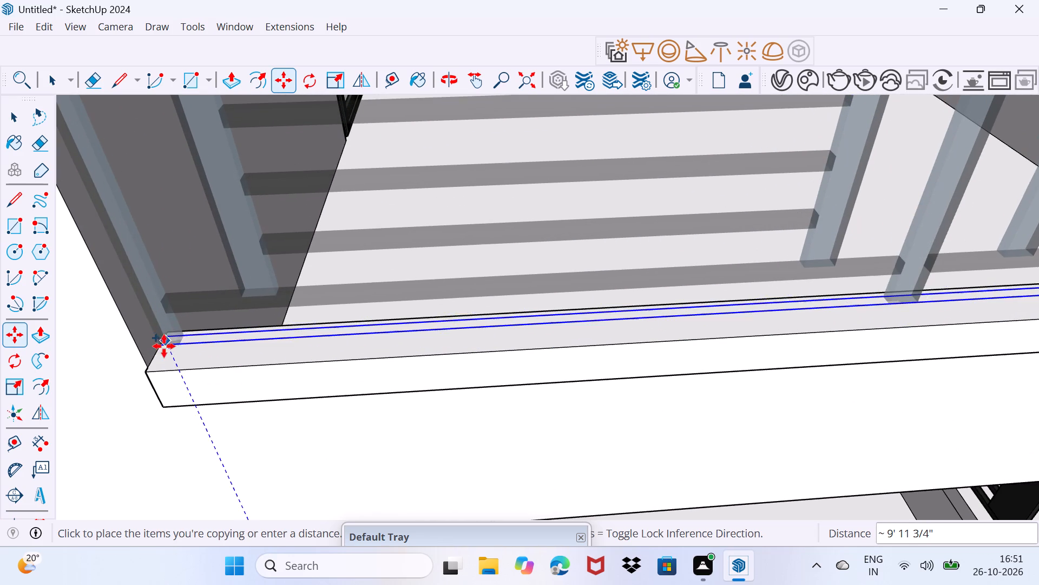
{"action": "left_click", "coordinate": [163, 352]}
Copy the second balcony's side railing about 10' 1/4" up onto the third balcony's side parapet, against the building wall.
{"action": "left_click", "coordinate": [162, 349]}
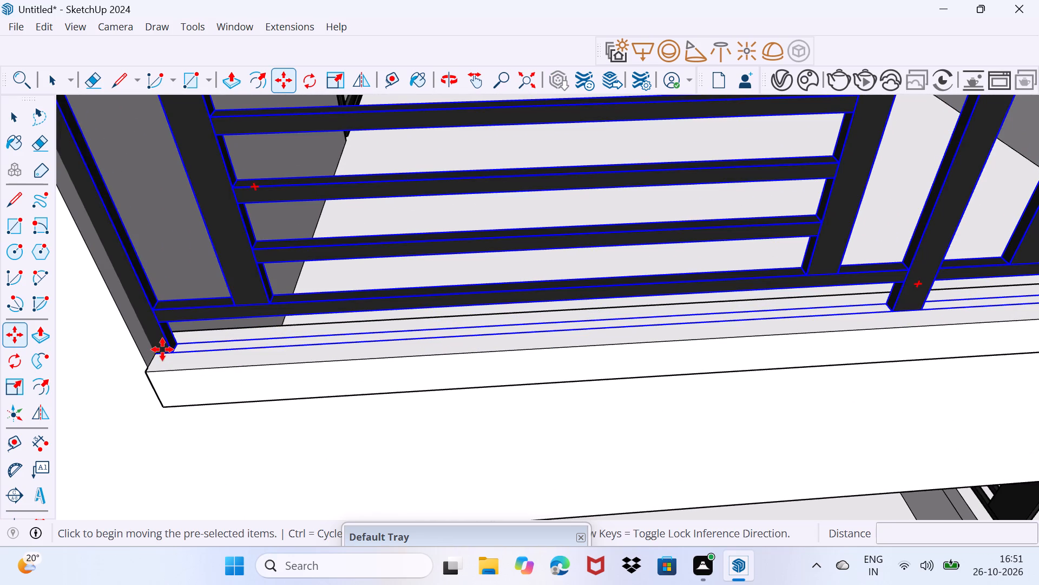
{"action": "scroll", "coordinate": [177, 316], "scroll_direction": "down", "scroll_amount": 18}
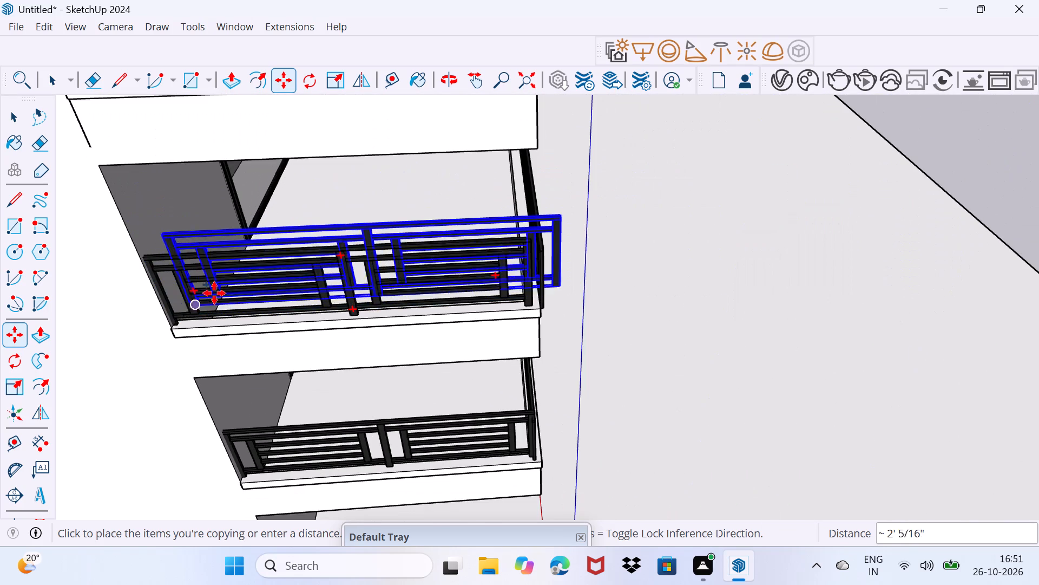
{"action": "middle_click_drag", "start_coordinate": [202, 261], "coordinate": [404, 482], "text": "shift"}
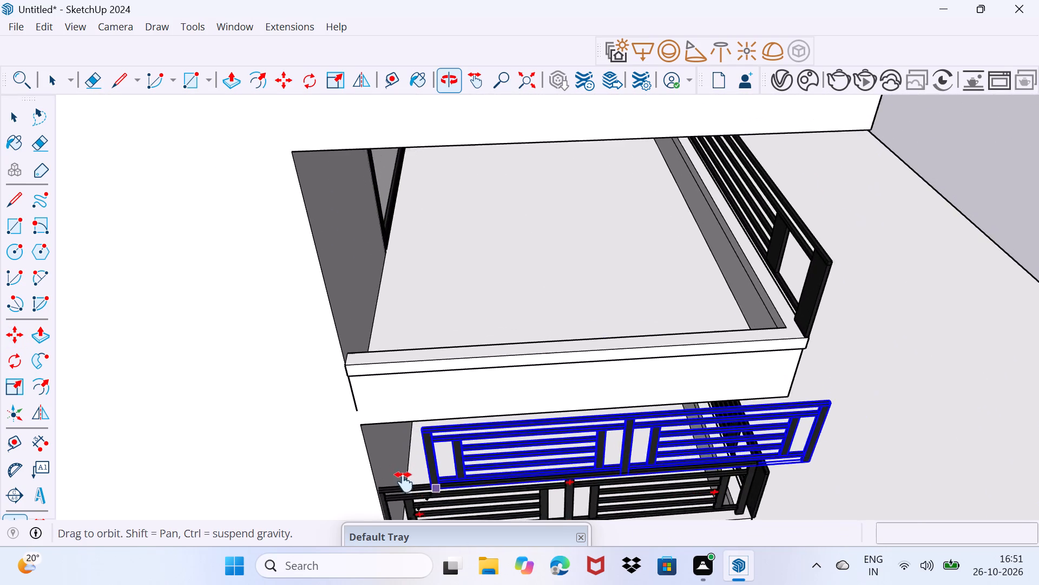
{"action": "middle_click_drag", "start_coordinate": [404, 482], "coordinate": [404, 484], "text": "shift"}
{"action": "scroll", "coordinate": [353, 403], "scroll_direction": "up", "scroll_amount": 7}
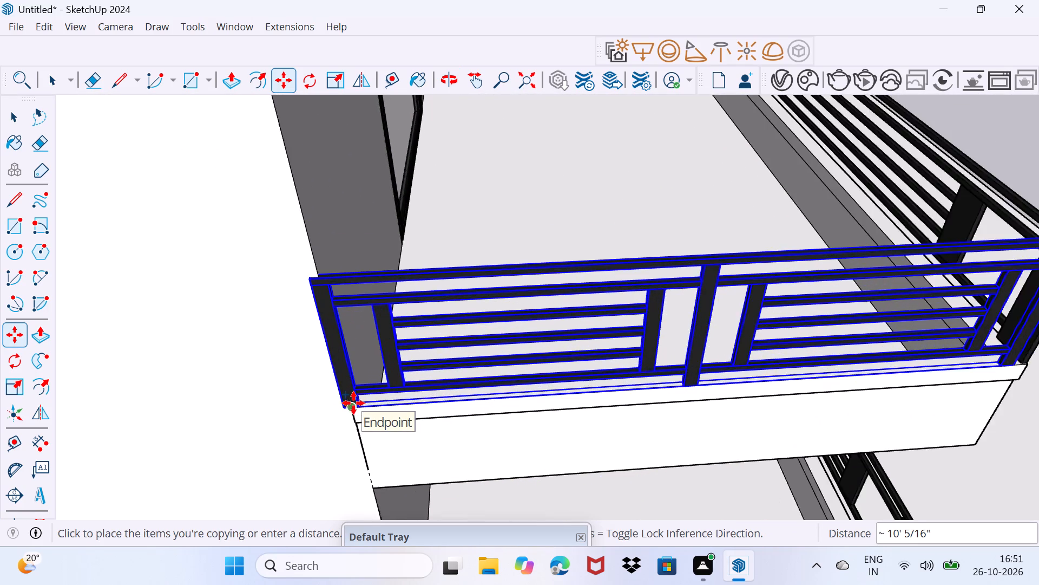
{"action": "scroll", "coordinate": [353, 403], "scroll_direction": "up", "scroll_amount": 2}
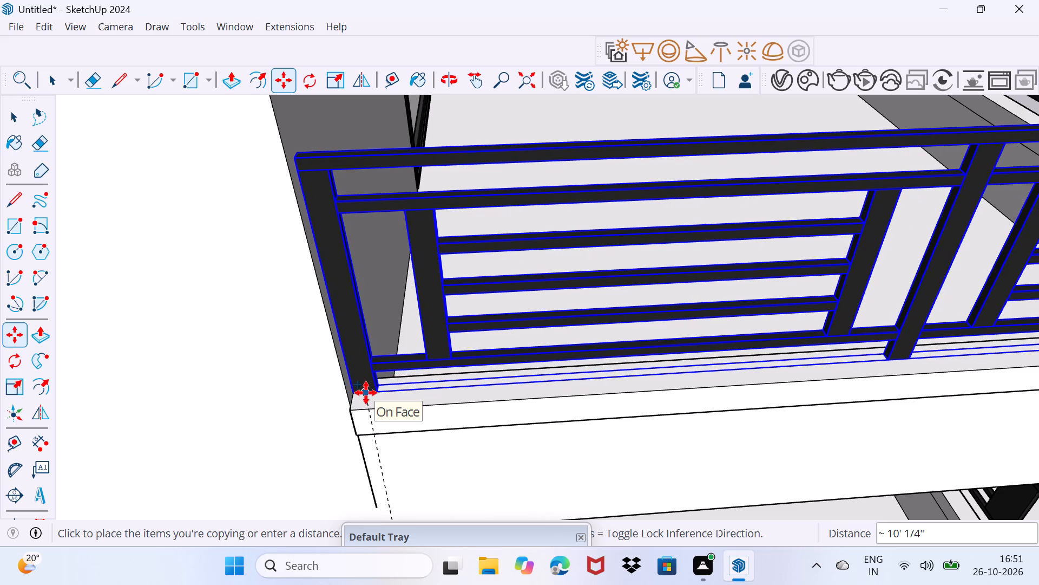
{"action": "left_click", "coordinate": [366, 393]}
Copy the third balcony's side railing about 9' 9 1/16" up onto the fourth balcony's side parapet, against the building wall.
{"action": "left_click", "coordinate": [362, 388]}
{"action": "scroll", "coordinate": [377, 333], "scroll_direction": "down", "scroll_amount": 9}
{"action": "middle_click_drag", "start_coordinate": [406, 292], "coordinate": [482, 495], "text": "shift"}
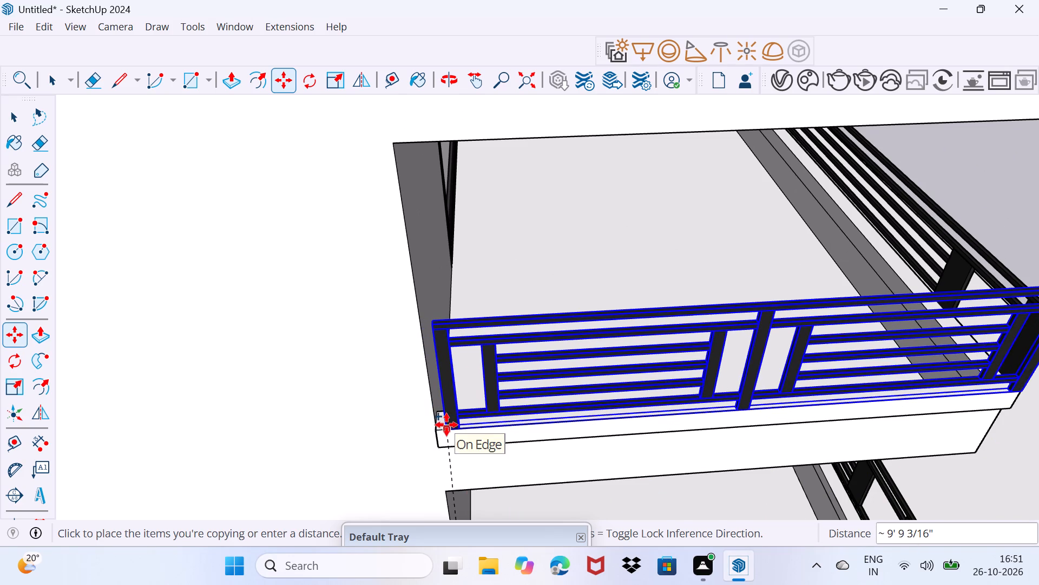
{"action": "scroll", "coordinate": [446, 425], "scroll_direction": "up", "scroll_amount": 9}
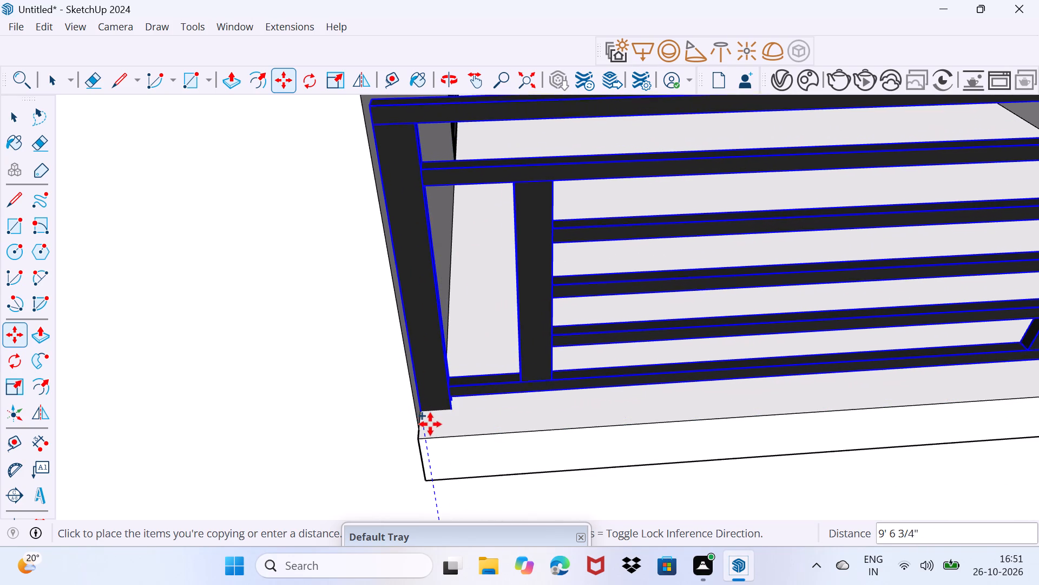
{"action": "left_click", "coordinate": [430, 414]}
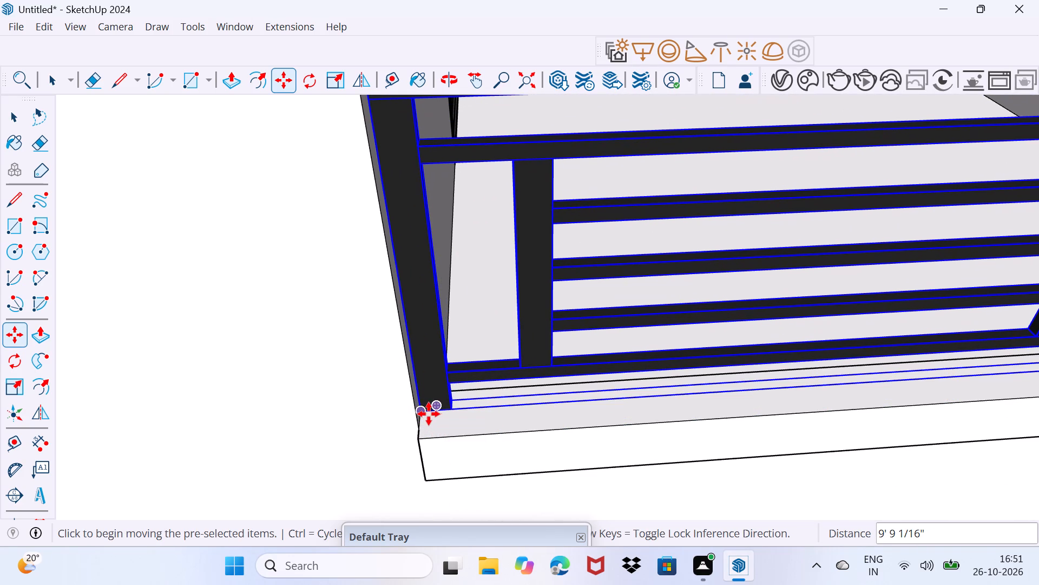
Copy the fourth balcony's side railing about 10' 8 7/8" up onto the fifth balcony's side parapet, against the building wall.
{"action": "left_click", "coordinate": [429, 414]}
{"action": "scroll", "coordinate": [440, 366], "scroll_direction": "down", "scroll_amount": 13}
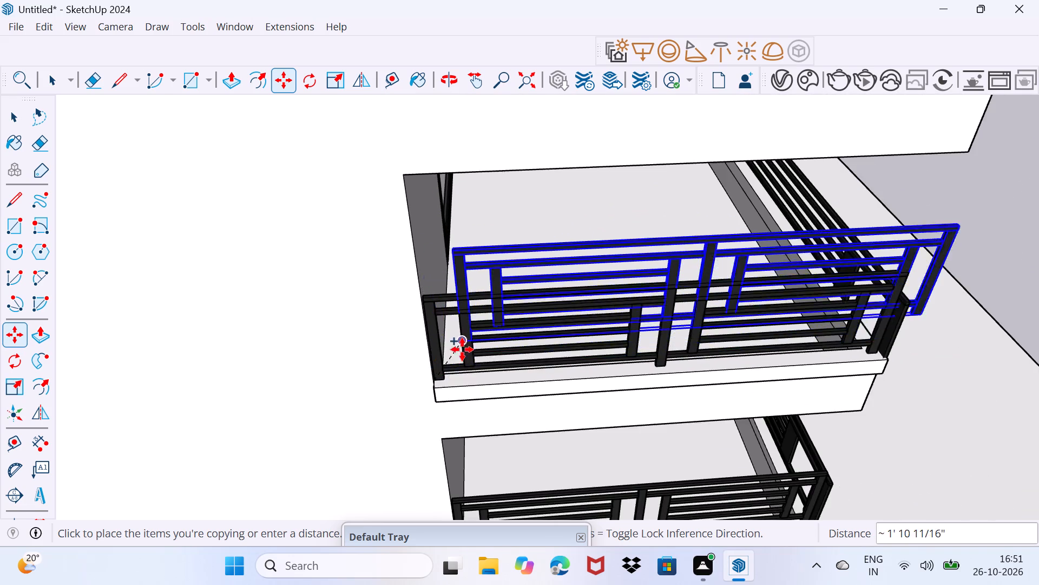
{"action": "scroll", "coordinate": [462, 349], "scroll_direction": "down", "scroll_amount": 1}
{"action": "middle_click_drag", "start_coordinate": [462, 349], "coordinate": [492, 532]}
{"action": "scroll", "coordinate": [442, 329], "scroll_direction": "up", "scroll_amount": 3}
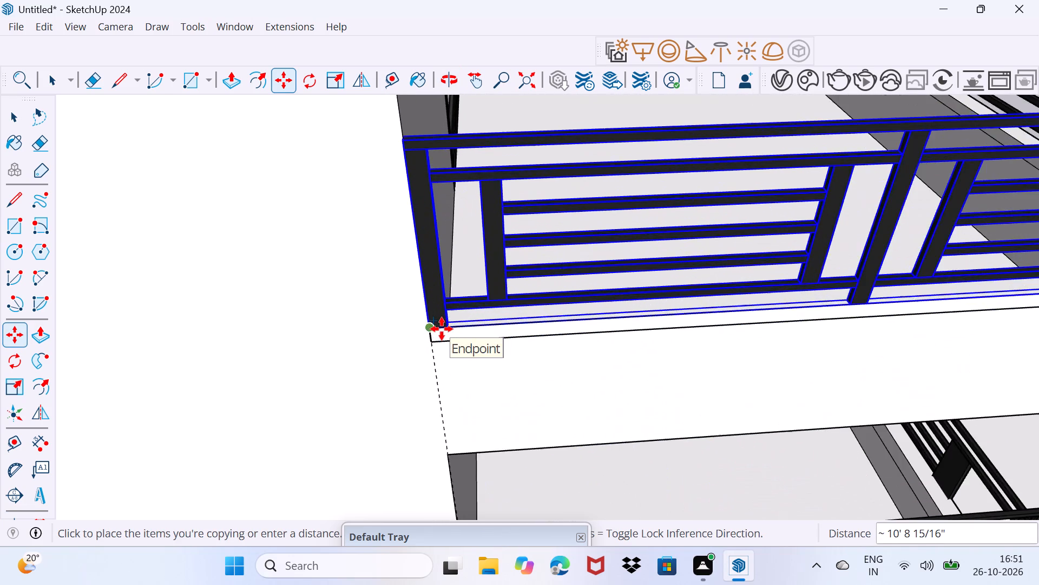
{"action": "scroll", "coordinate": [442, 329], "scroll_direction": "up", "scroll_amount": 10}
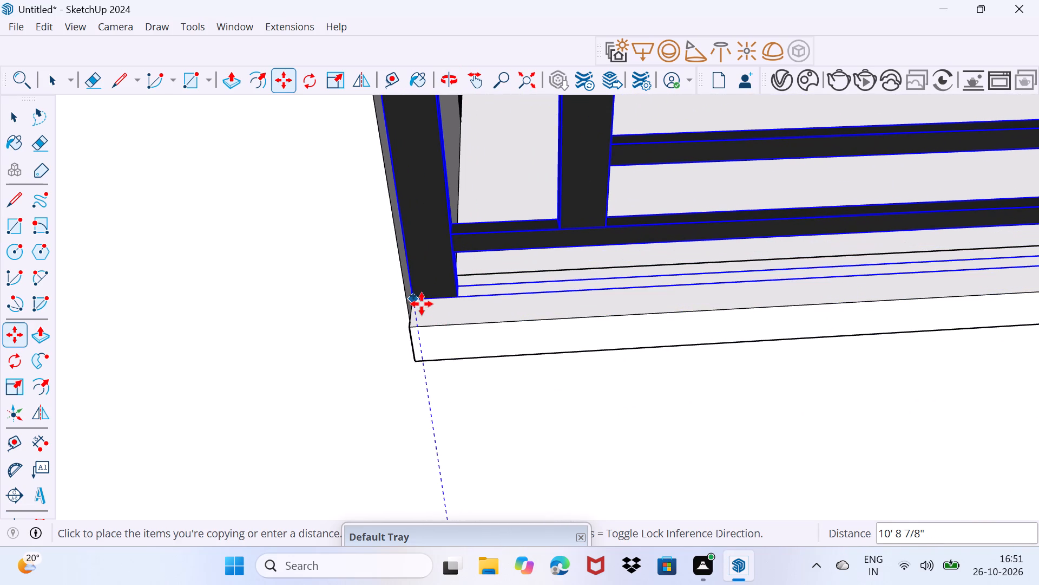
{"action": "left_click", "coordinate": [422, 304]}
Copy the fifth balcony's side railing about 8' 2 3/4" up onto the sixth balcony's side parapet, against the building wall.
{"action": "left_click", "coordinate": [416, 296]}
{"action": "scroll", "coordinate": [420, 294], "scroll_direction": "down", "scroll_amount": 3}
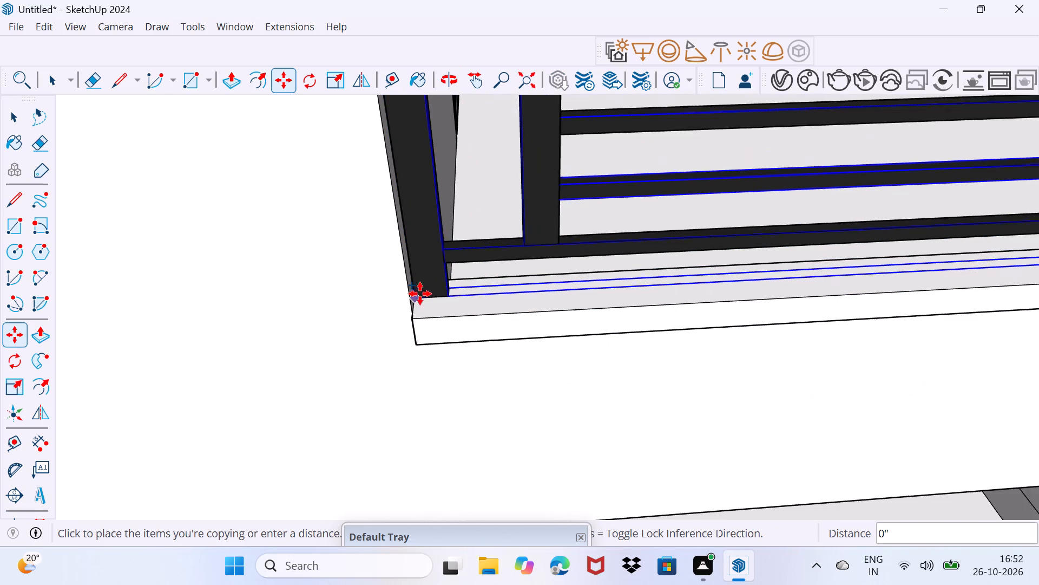
{"action": "scroll", "coordinate": [420, 294], "scroll_direction": "down", "scroll_amount": 6}
{"action": "scroll", "coordinate": [509, 233], "scroll_direction": "down", "scroll_amount": 12}
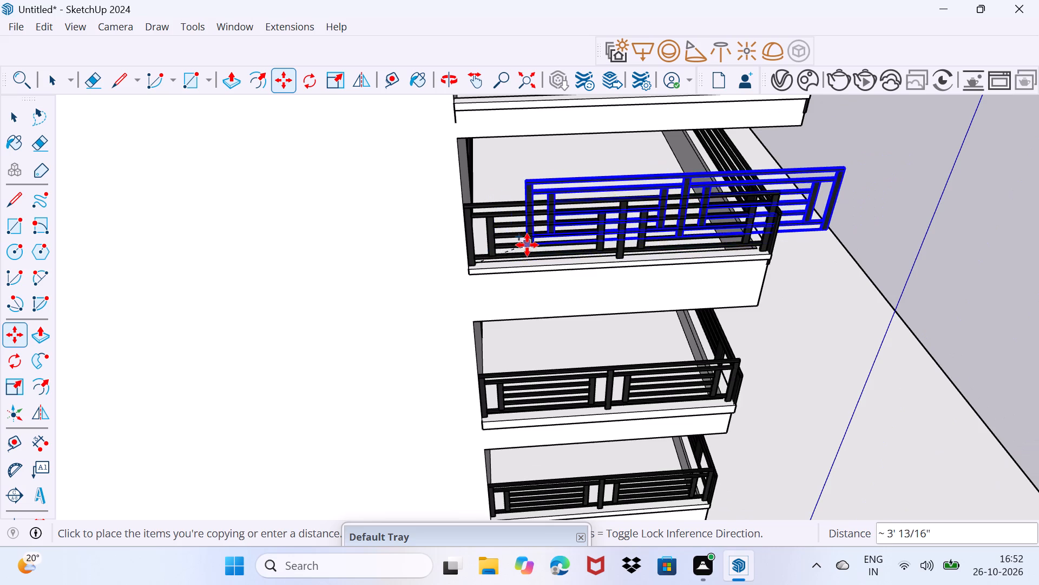
{"action": "middle_click_drag", "start_coordinate": [527, 245], "coordinate": [455, 518]}
{"action": "scroll", "coordinate": [377, 413], "scroll_direction": "up", "scroll_amount": 2}
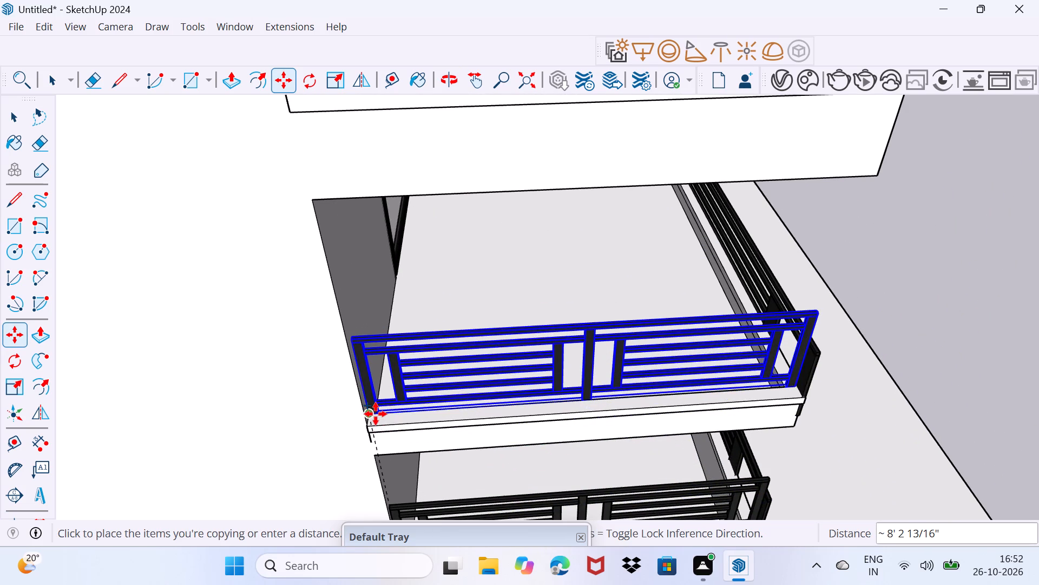
{"action": "scroll", "coordinate": [377, 421], "scroll_direction": "up", "scroll_amount": 15}
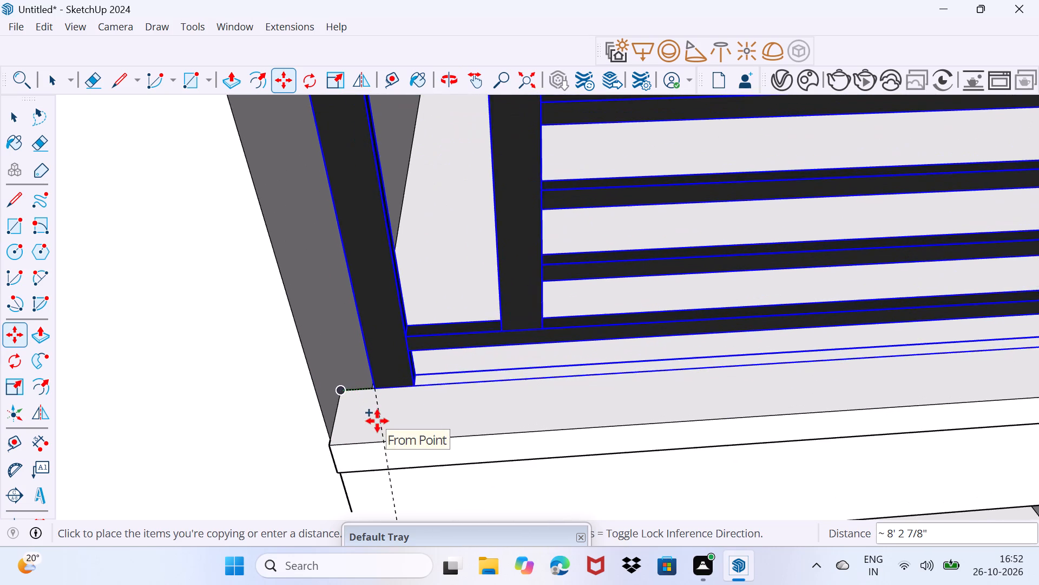
{"action": "left_click", "coordinate": [345, 417]}
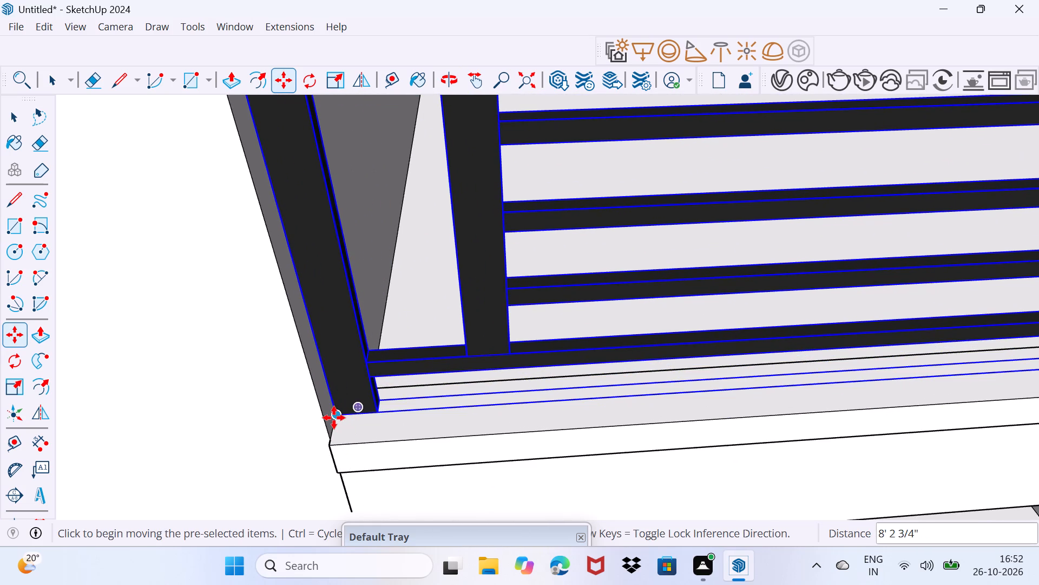
Copy the sixth balcony's side railing about 11' 4 5/16" up onto the top balcony's side parapet, against the building wall.
{"action": "left_click", "coordinate": [334, 418]}
{"action": "scroll", "coordinate": [344, 394], "scroll_direction": "down", "scroll_amount": 10}
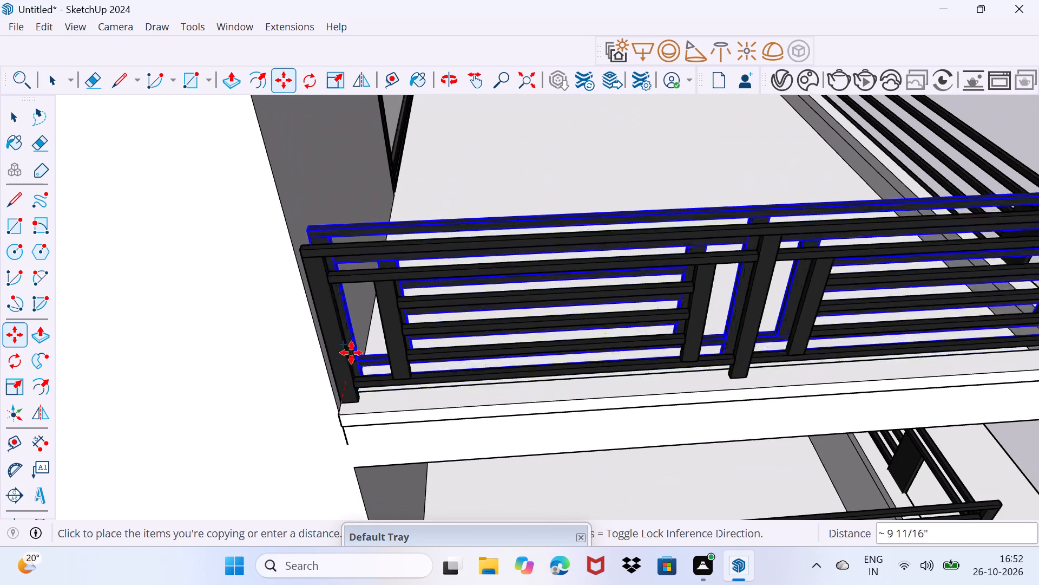
{"action": "scroll", "coordinate": [352, 337], "scroll_direction": "down", "scroll_amount": 1, "text": "shift"}
{"action": "middle_click_drag", "start_coordinate": [352, 337], "coordinate": [358, 448], "text": "shift"}
{"action": "scroll", "coordinate": [358, 448], "scroll_direction": "down", "scroll_amount": 8}
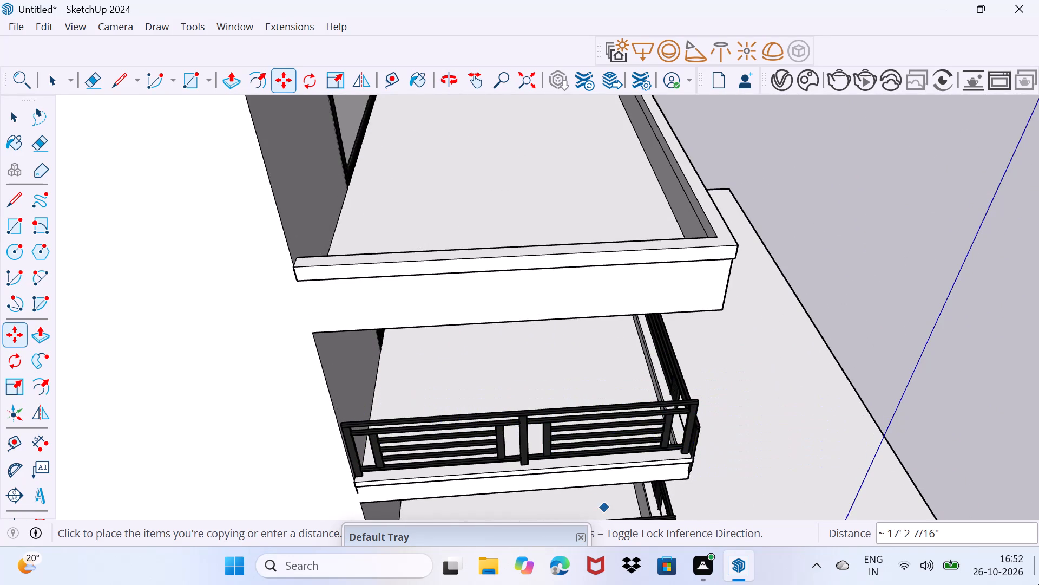
{"action": "scroll", "coordinate": [193, 279], "scroll_direction": "down", "scroll_amount": 5}
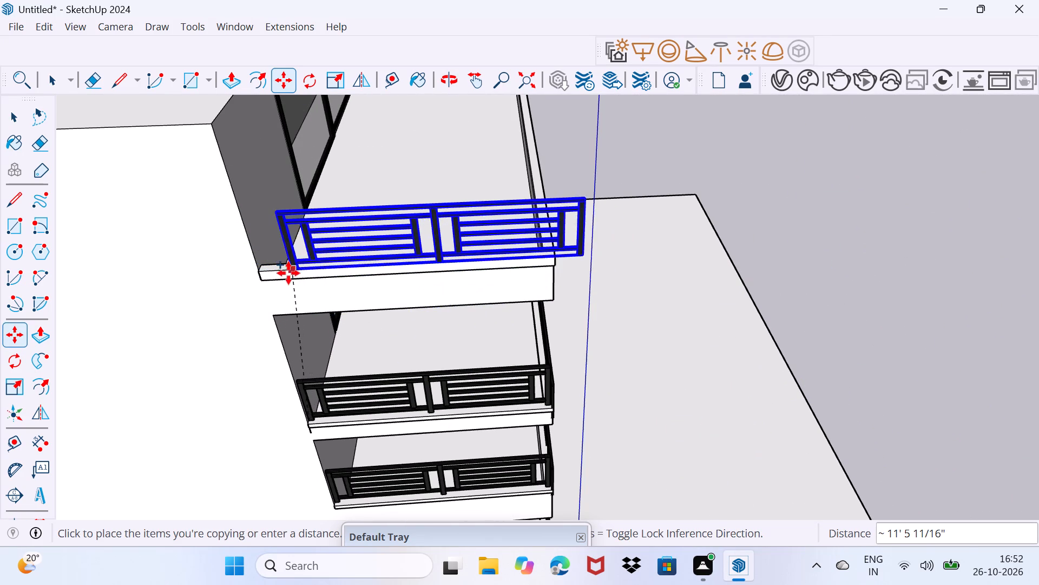
{"action": "scroll", "coordinate": [285, 272], "scroll_direction": "up", "scroll_amount": 8}
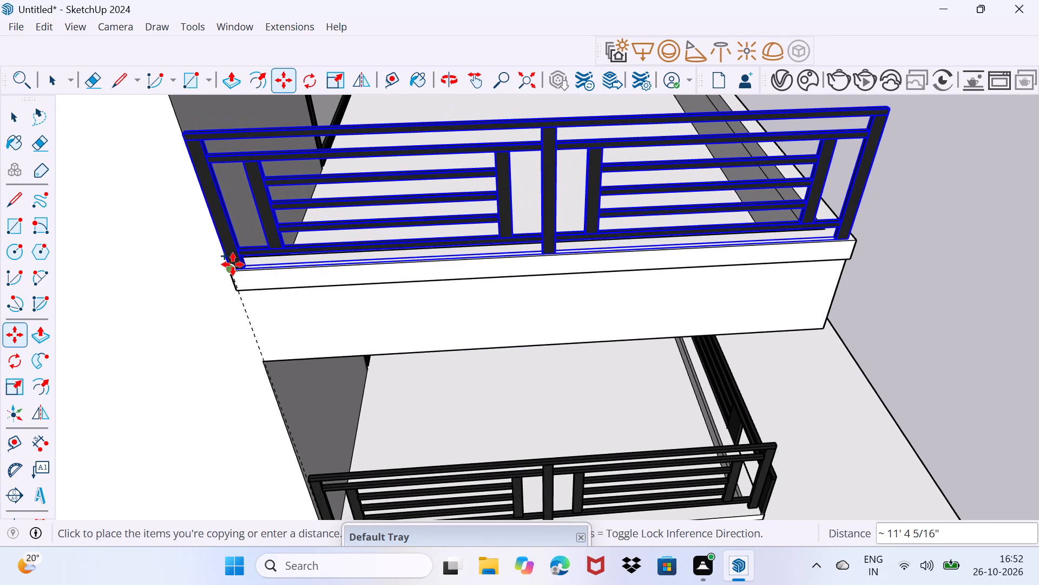
{"action": "left_click", "coordinate": [233, 264]}
Copy the top balcony's side railing about 135' 3/16" across to the outer side parapet of the other wing's top balcony.
{"action": "left_click", "coordinate": [233, 265]}
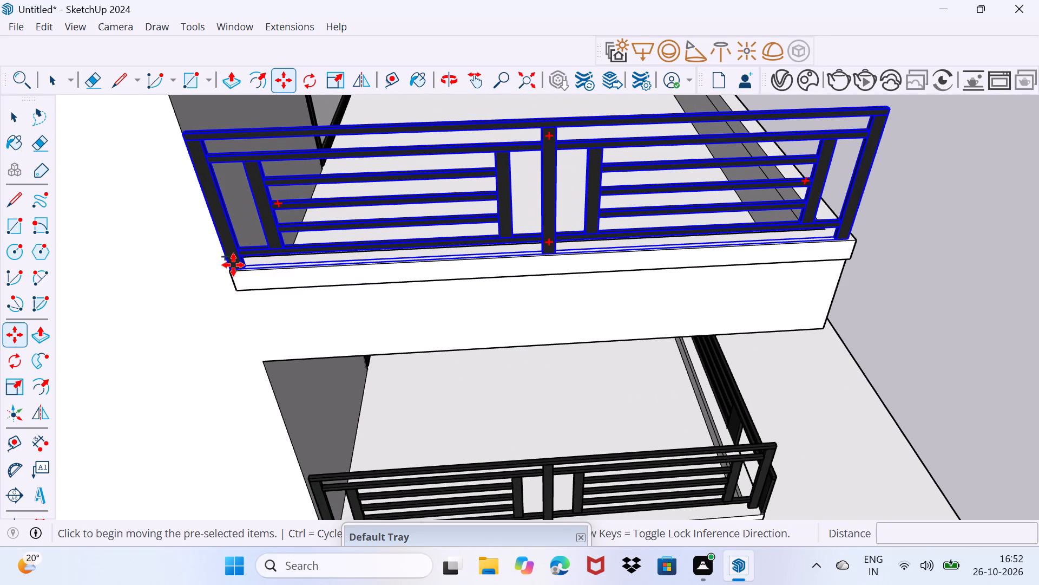
{"action": "scroll", "coordinate": [273, 255], "scroll_direction": "down", "scroll_amount": 10}
{"action": "middle_click_drag", "start_coordinate": [418, 230], "coordinate": [270, 253]}
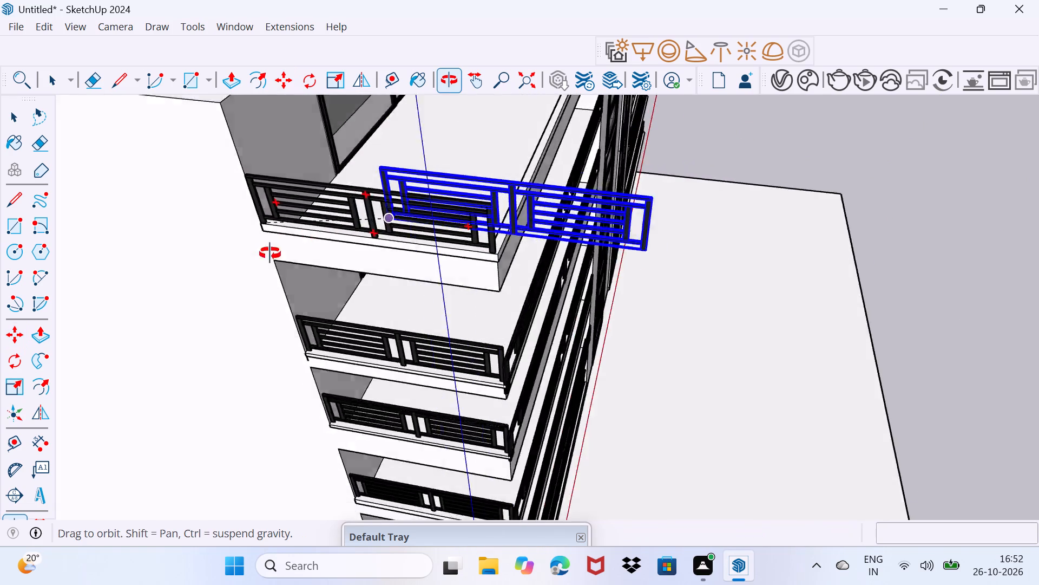
{"action": "middle_click_drag", "start_coordinate": [270, 253], "coordinate": [130, 279]}
{"action": "scroll", "coordinate": [333, 263], "scroll_direction": "down", "scroll_amount": 8}
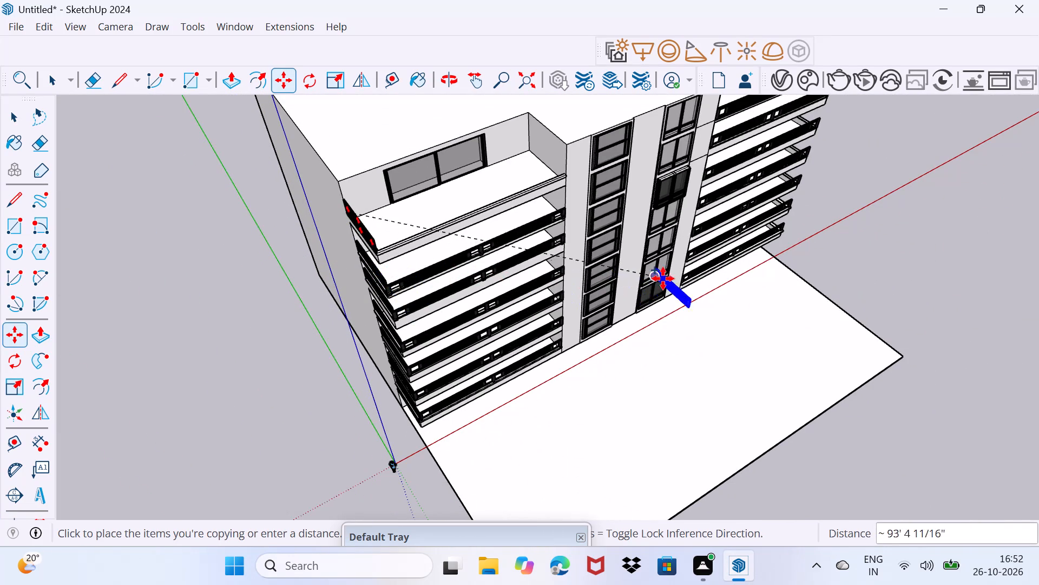
{"action": "middle_click_drag", "start_coordinate": [674, 276], "coordinate": [150, 460], "text": "shift"}
{"action": "scroll", "coordinate": [239, 243], "scroll_direction": "up", "scroll_amount": 3}
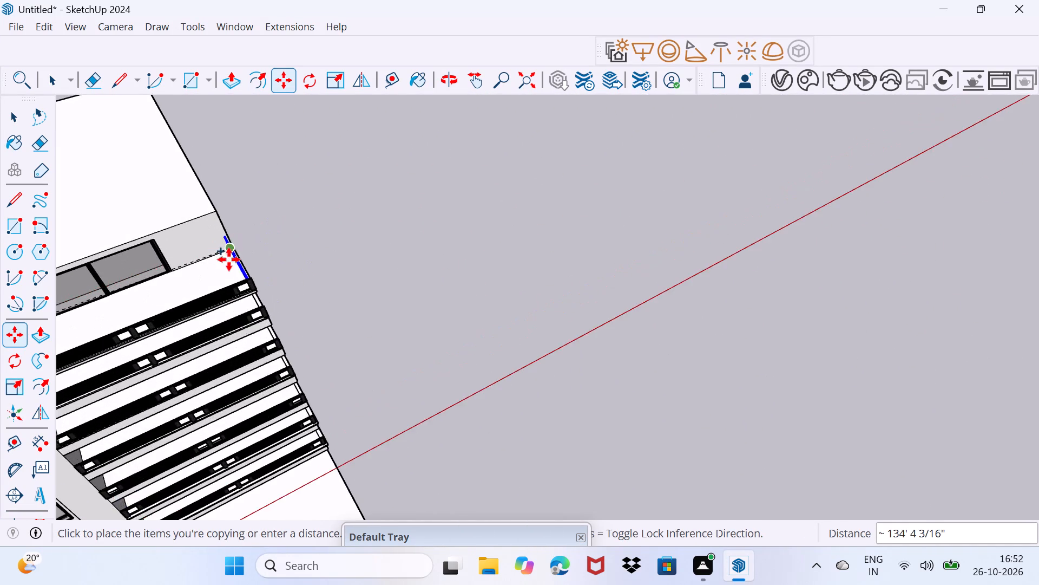
{"action": "scroll", "coordinate": [229, 261], "scroll_direction": "up", "scroll_amount": 9}
{"action": "middle_click_drag", "start_coordinate": [264, 245], "coordinate": [61, 236]}
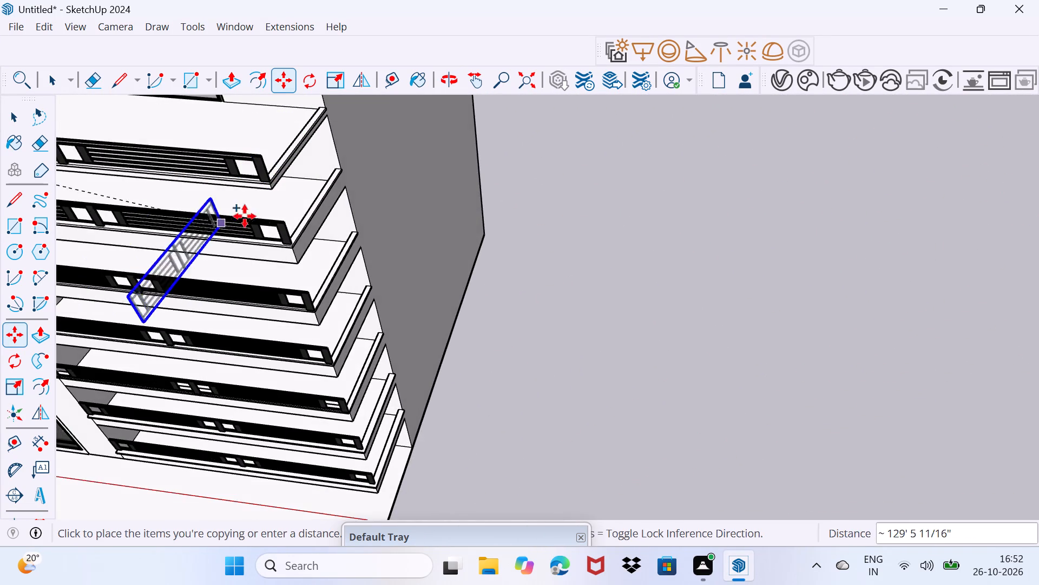
{"action": "middle_click_drag", "start_coordinate": [396, 189], "coordinate": [384, 295]}
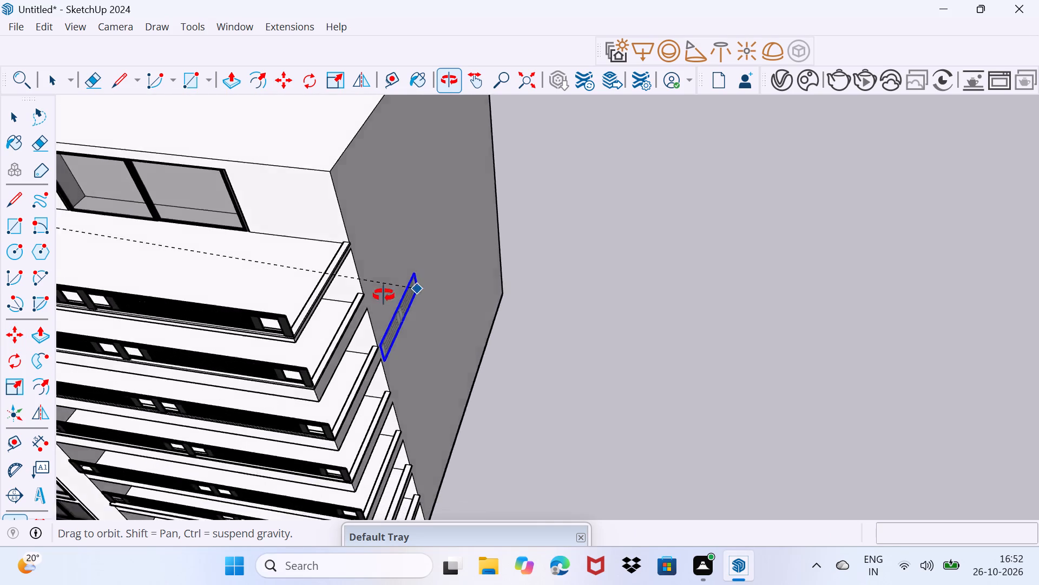
{"action": "middle_click_drag", "start_coordinate": [384, 295], "coordinate": [251, 270]}
{"action": "scroll", "coordinate": [289, 206], "scroll_direction": "up", "scroll_amount": 9}
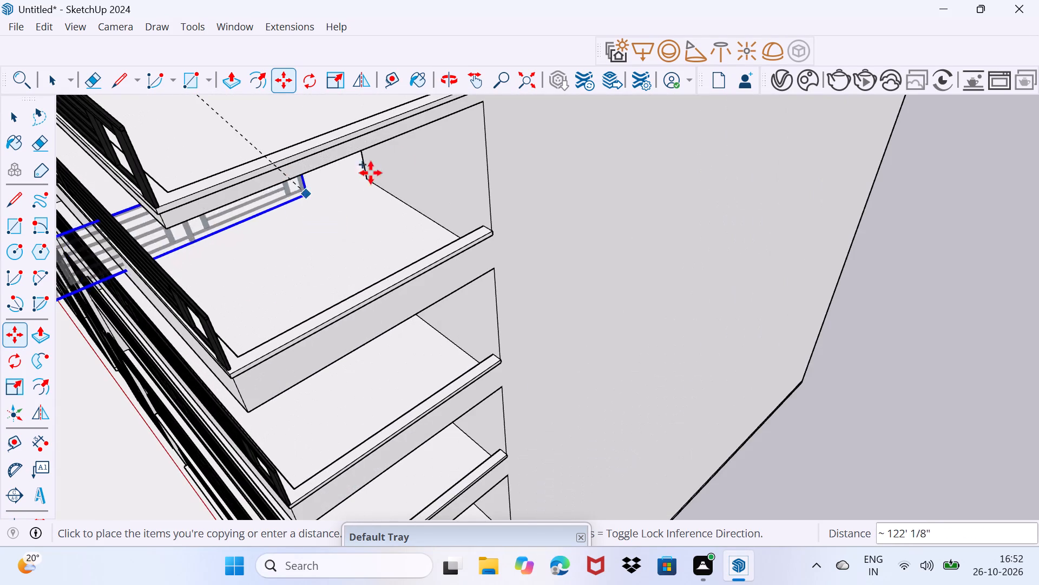
{"action": "middle_click_drag", "start_coordinate": [426, 145], "coordinate": [308, 336]}
{"action": "left_click", "coordinate": [339, 304]}
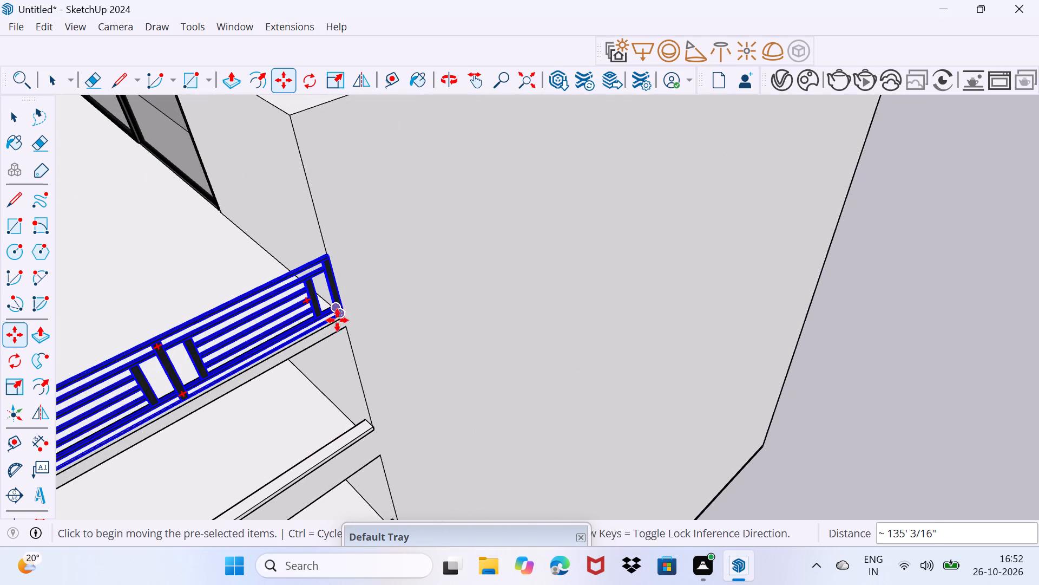
Copy this wing's top side railing by its bottom wall-side corner about 8' 4" down onto the sixth balcony's side parapet.
{"action": "scroll", "coordinate": [338, 322], "scroll_direction": "up", "scroll_amount": 4}
{"action": "left_click", "coordinate": [345, 308]}
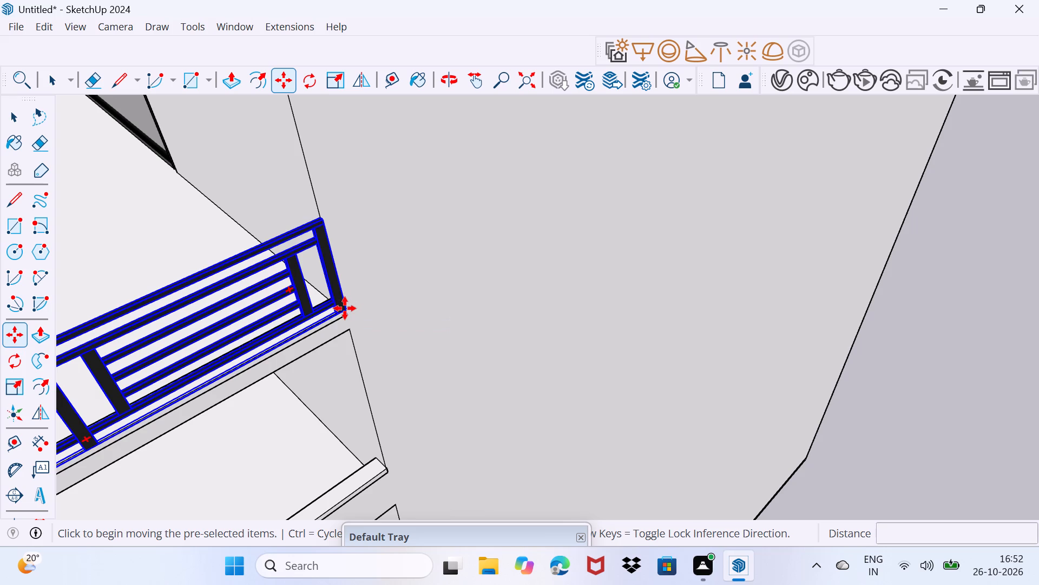
{"action": "scroll", "coordinate": [353, 334], "scroll_direction": "down", "scroll_amount": 5}
{"action": "middle_click_drag", "start_coordinate": [369, 404], "coordinate": [367, 286], "text": "shift"}
{"action": "left_click", "coordinate": [372, 313]}
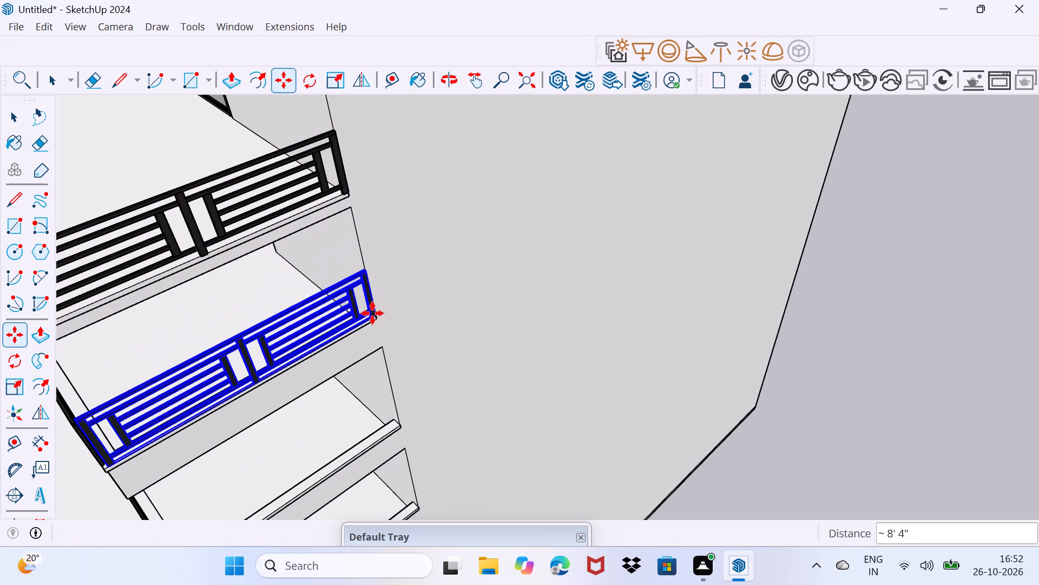
Copy the sixth balcony's side railing about 10' 6 3/16" down onto the fifth balcony's side parapet, against the building wall.
{"action": "left_click", "coordinate": [372, 313]}
{"action": "middle_click_drag", "start_coordinate": [388, 385], "coordinate": [368, 306], "text": "shift"}
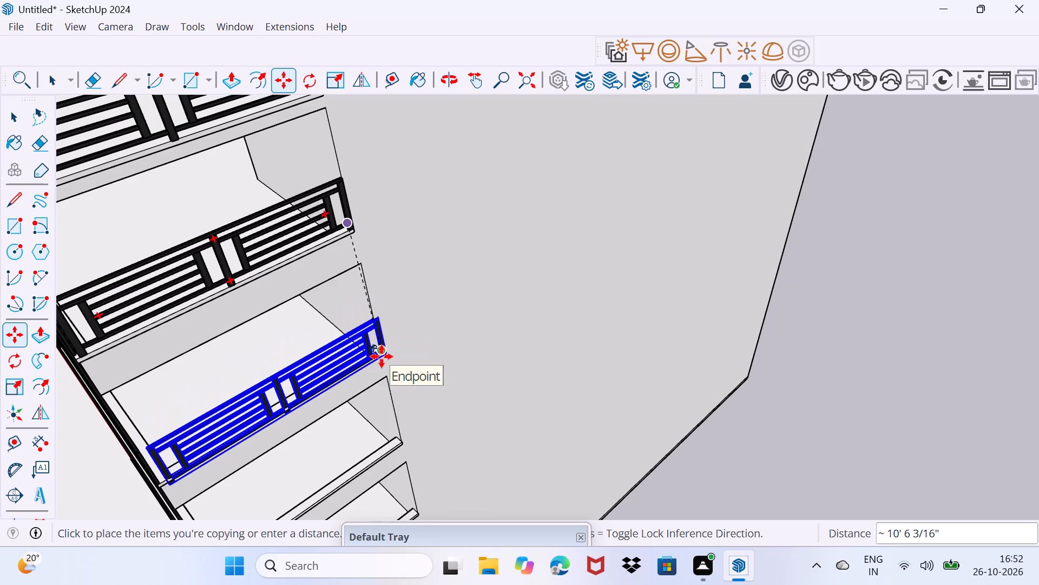
{"action": "left_click", "coordinate": [382, 356]}
Copy the fifth balcony's side railing about 9' 5 7/8" down onto the fourth balcony's side parapet, against the building wall.
{"action": "left_click", "coordinate": [382, 356]}
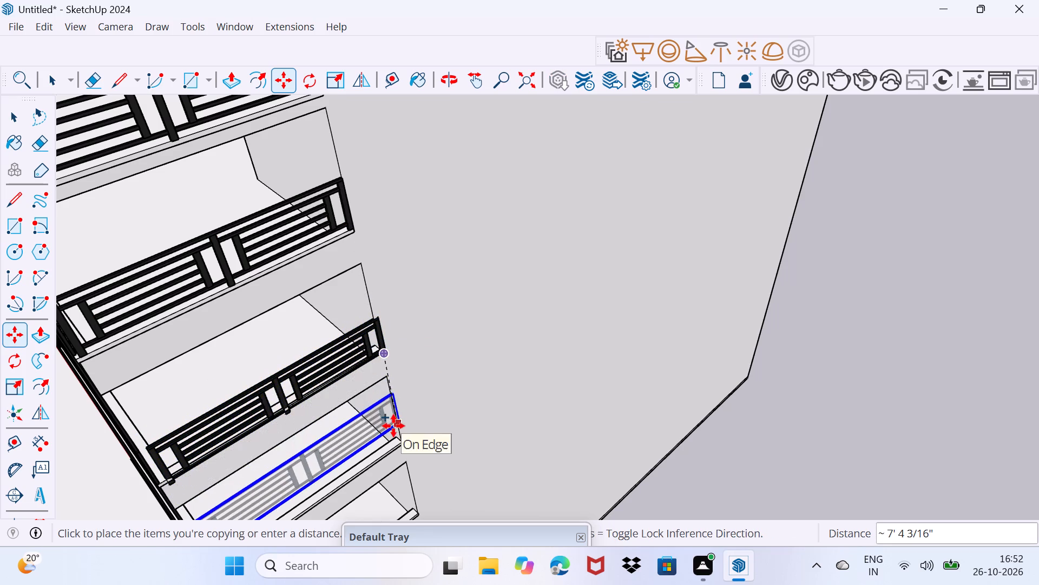
{"action": "middle_click_drag", "start_coordinate": [393, 426], "coordinate": [373, 312]}
{"action": "left_click", "coordinate": [378, 328]}
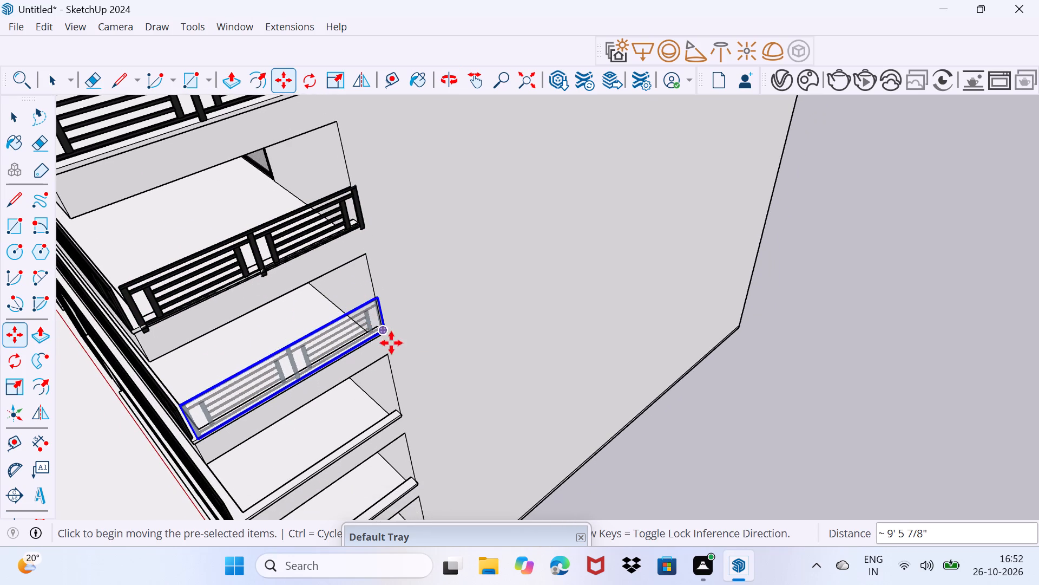
Copy the fourth balcony's side railing about 10' 4 7/16" down onto the third balcony's side parapet, against the building wall.
{"action": "left_click", "coordinate": [385, 331]}
{"action": "middle_click_drag", "start_coordinate": [398, 406], "coordinate": [360, 299], "text": "shift"}
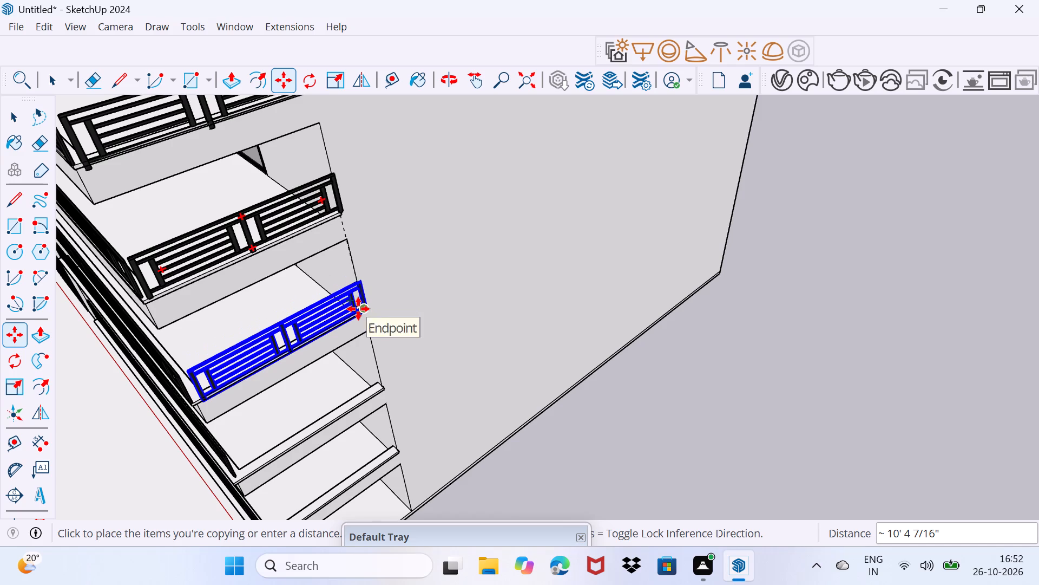
{"action": "left_click", "coordinate": [358, 309]}
Copy the third balcony's side railing about 9' 7 11/16" down onto the second balcony's side parapet, against the building wall.
{"action": "left_click", "coordinate": [372, 311]}
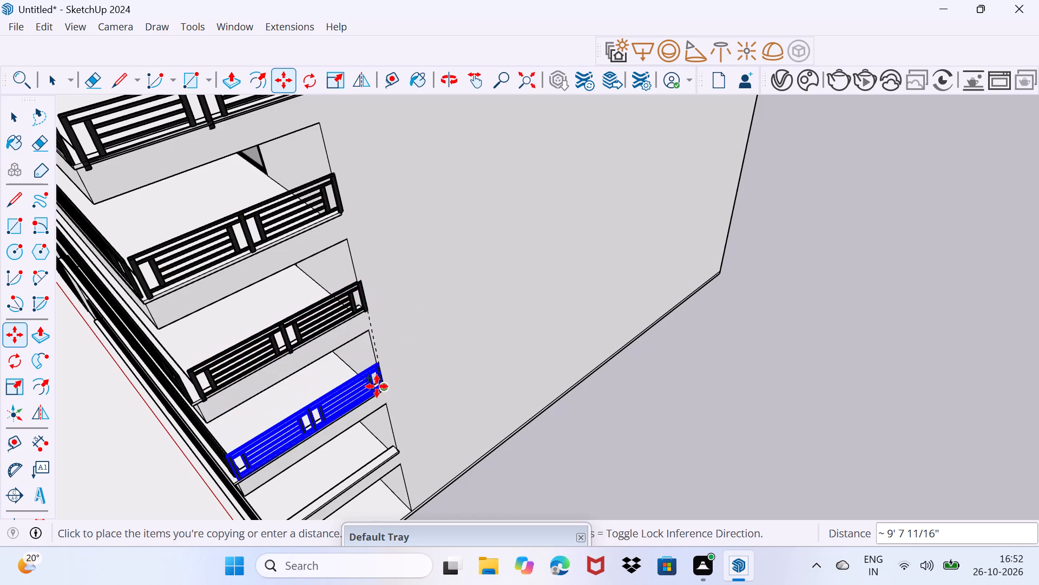
{"action": "left_click", "coordinate": [377, 391]}
Copy the second balcony's side railing about 9' 9" down onto the lowest balcony's side parapet and clear the selection.
{"action": "left_click", "coordinate": [386, 389]}
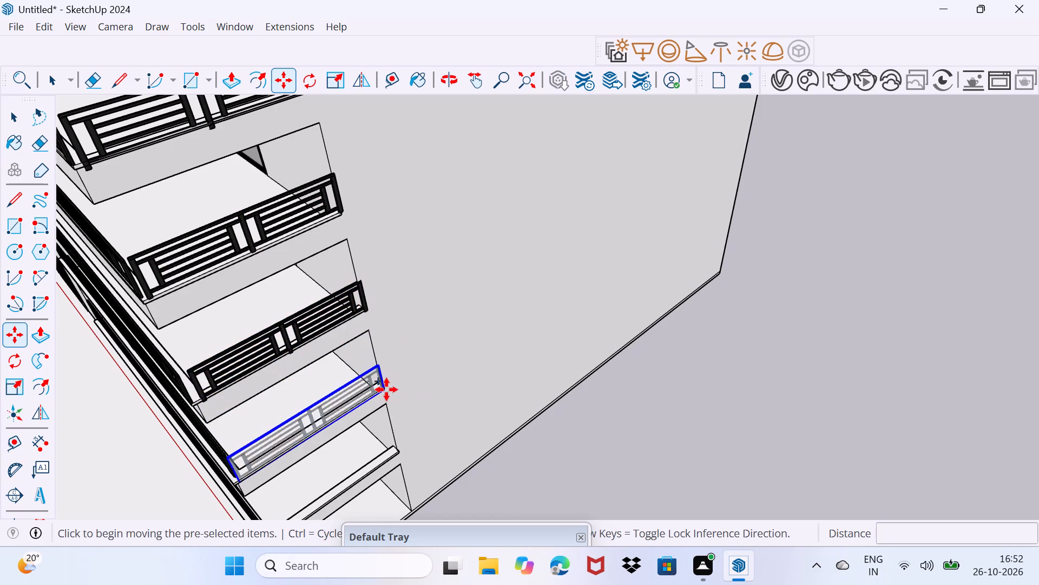
{"action": "middle_click_drag", "start_coordinate": [396, 448], "coordinate": [364, 337]}
{"action": "left_click", "coordinate": [364, 337]}
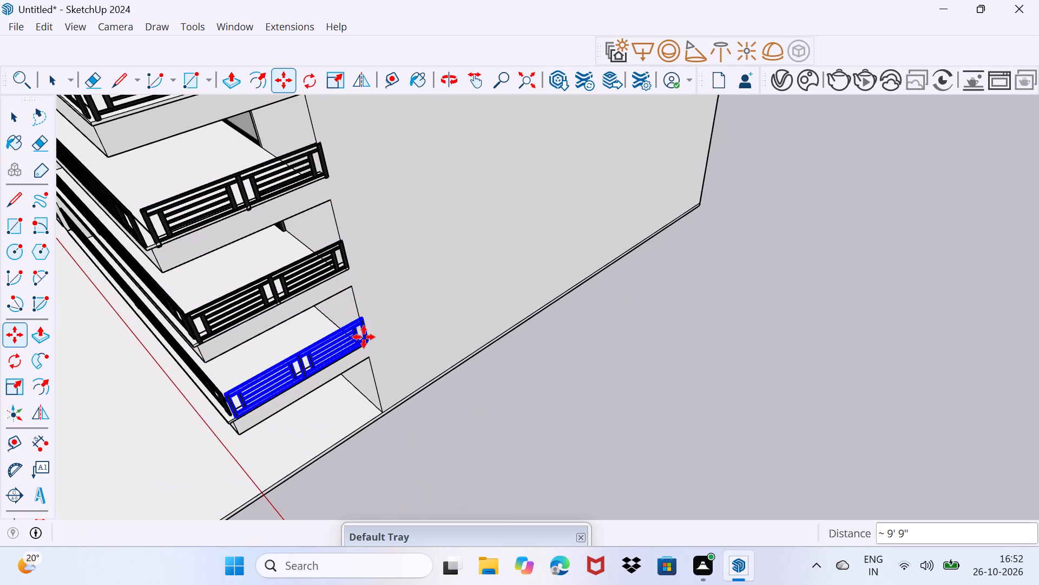
{"action": "key", "text": "space"}
{"action": "left_click_drag", "start_coordinate": [336, 392], "coordinate": [369, 341]}
Copy the first wing's sixth-balcony front railing about 12' 3 5/8" up onto its top balcony's front parapet and clear the selection.
{"action": "scroll", "coordinate": [301, 327], "scroll_direction": "down", "scroll_amount": 2}
{"action": "middle_click_drag", "start_coordinate": [180, 355], "coordinate": [326, 348]}
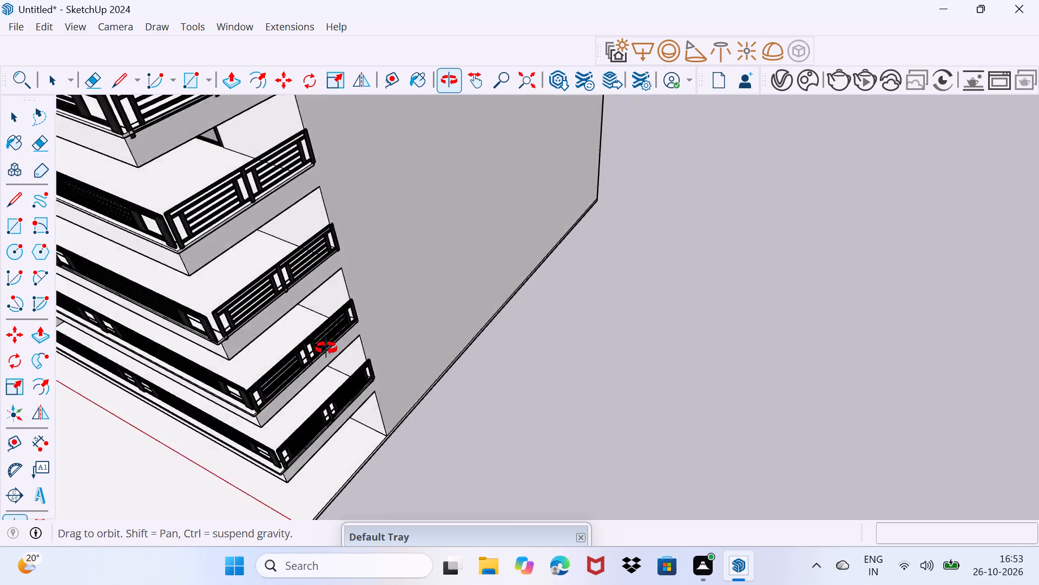
{"action": "middle_click_drag", "start_coordinate": [326, 348], "coordinate": [426, 291]}
{"action": "scroll", "coordinate": [426, 291], "scroll_direction": "down", "scroll_amount": 10}
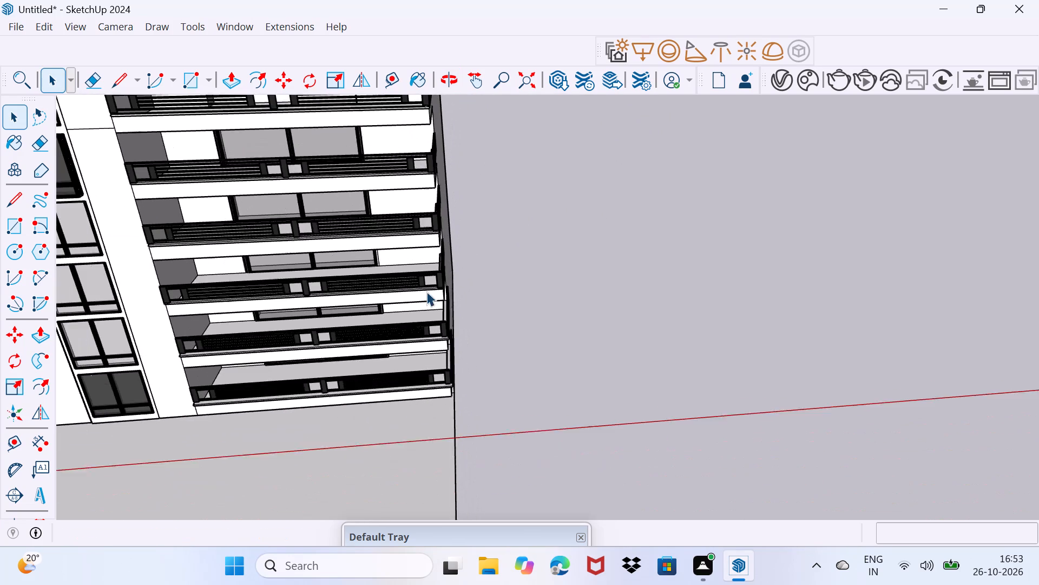
{"action": "middle_click_drag", "start_coordinate": [277, 305], "coordinate": [427, 246]}
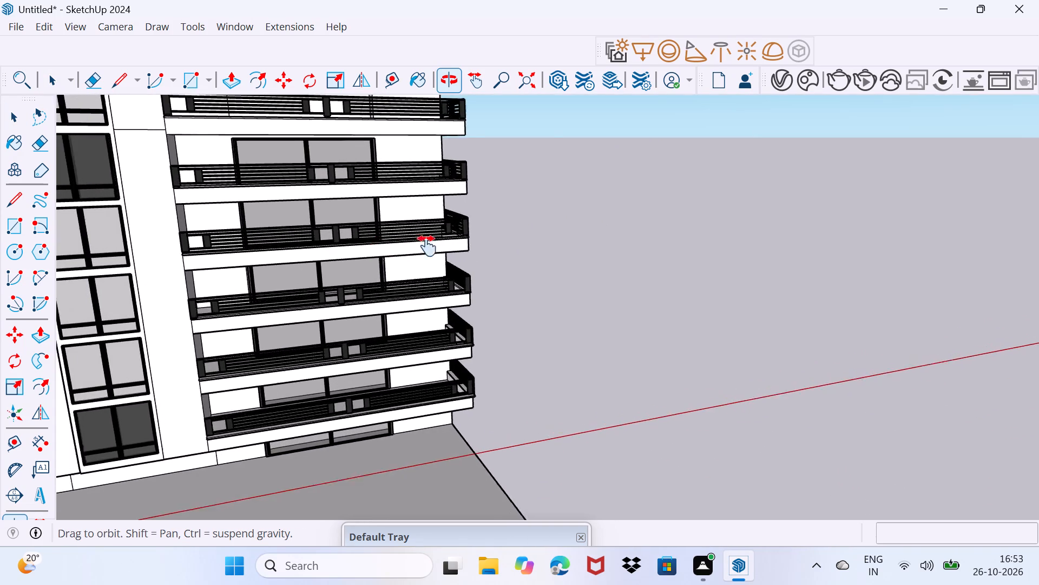
{"action": "middle_click_drag", "start_coordinate": [427, 246], "coordinate": [724, 337]}
{"action": "scroll", "coordinate": [513, 244], "scroll_direction": "down", "scroll_amount": 1, "text": "shift"}
{"action": "scroll", "coordinate": [673, 323], "scroll_direction": "down", "scroll_amount": 5, "text": "shift"}
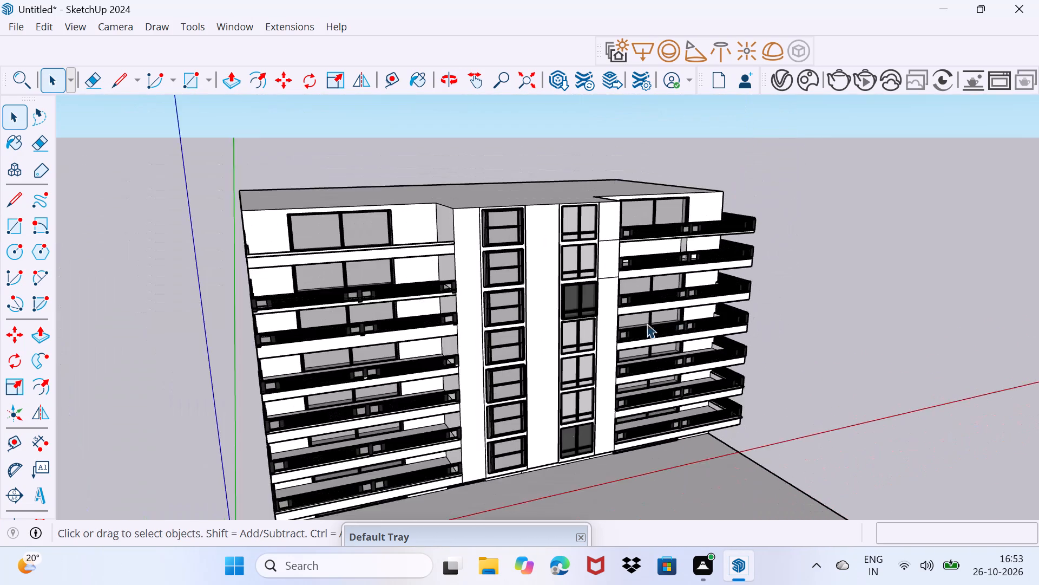
{"action": "middle_click_drag", "start_coordinate": [596, 324], "coordinate": [497, 340]}
{"action": "scroll", "coordinate": [350, 294], "scroll_direction": "up", "scroll_amount": 5}
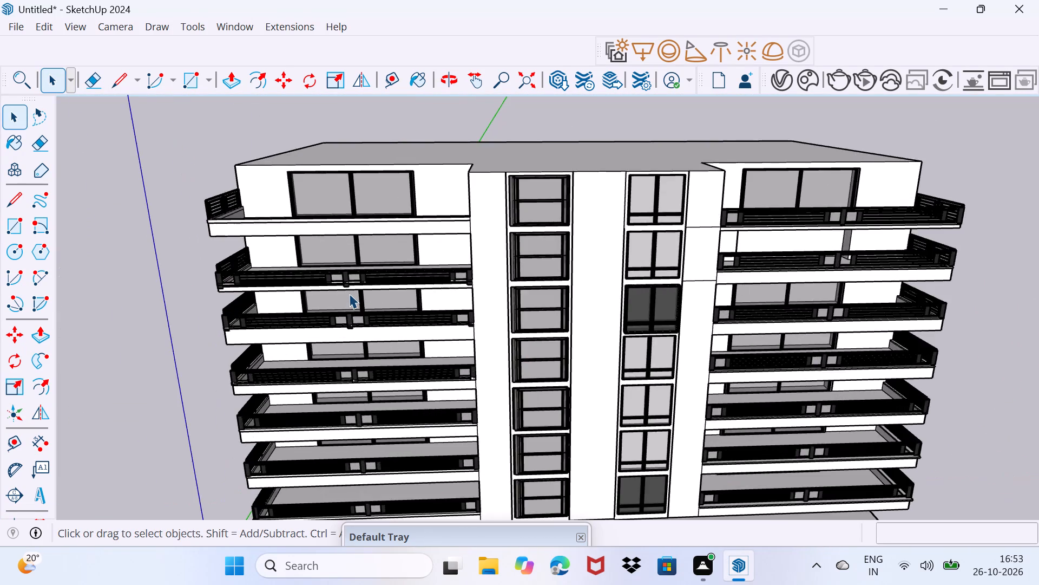
{"action": "scroll", "coordinate": [349, 294], "scroll_direction": "up", "scroll_amount": 3}
{"action": "left_click", "coordinate": [412, 266]}
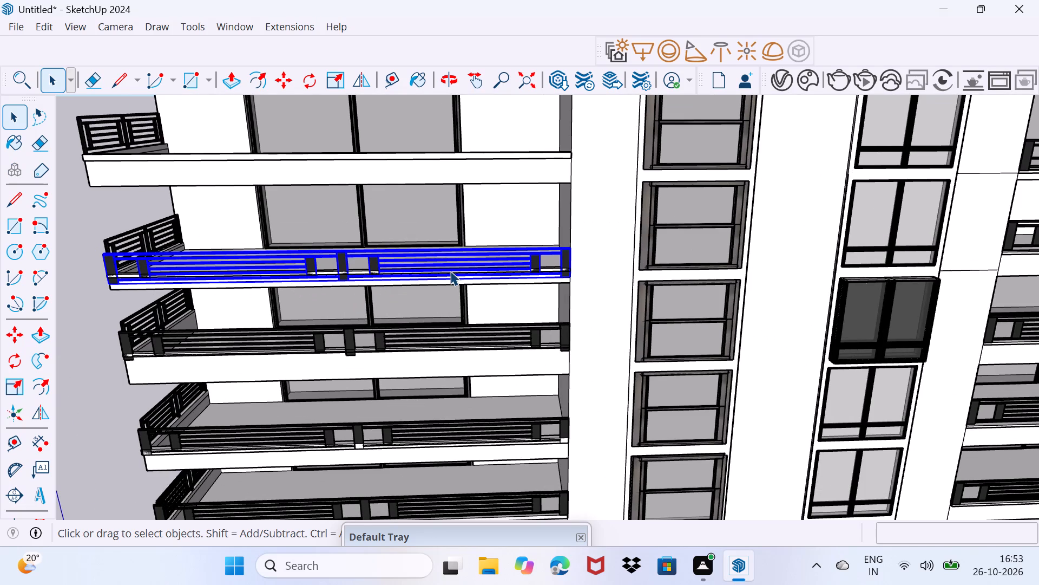
{"action": "key", "text": "m"}
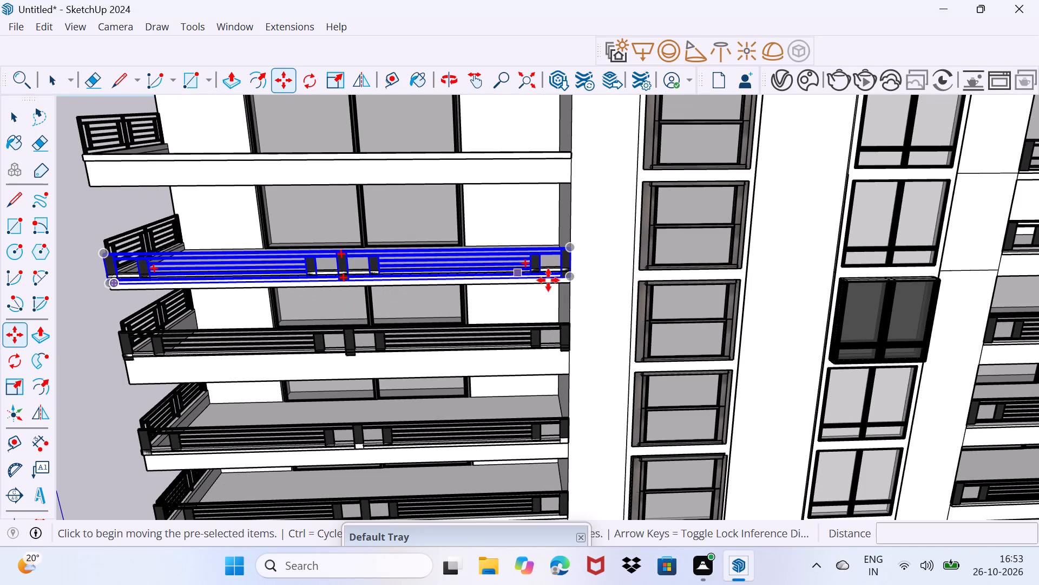
{"action": "left_click", "coordinate": [571, 279]}
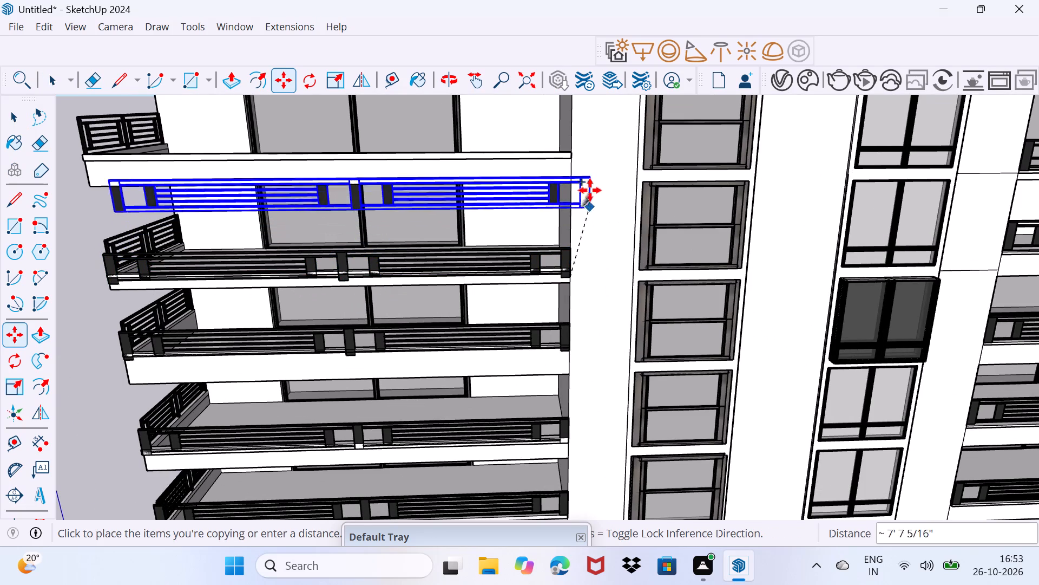
{"action": "left_click", "coordinate": [575, 146]}
{"action": "key", "text": "space"}
{"action": "left_click_drag", "start_coordinate": [565, 183], "coordinate": [591, 158]}
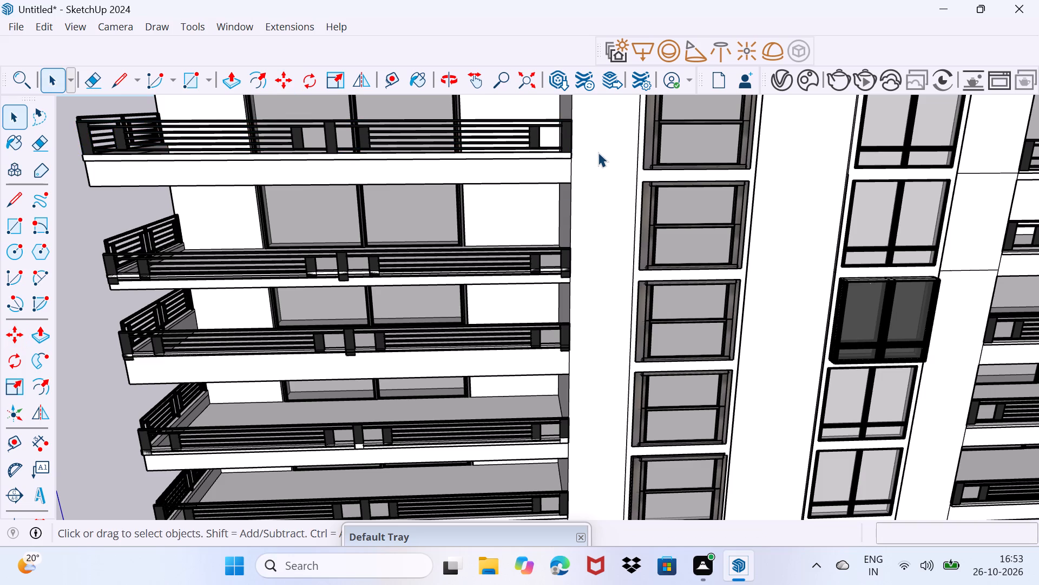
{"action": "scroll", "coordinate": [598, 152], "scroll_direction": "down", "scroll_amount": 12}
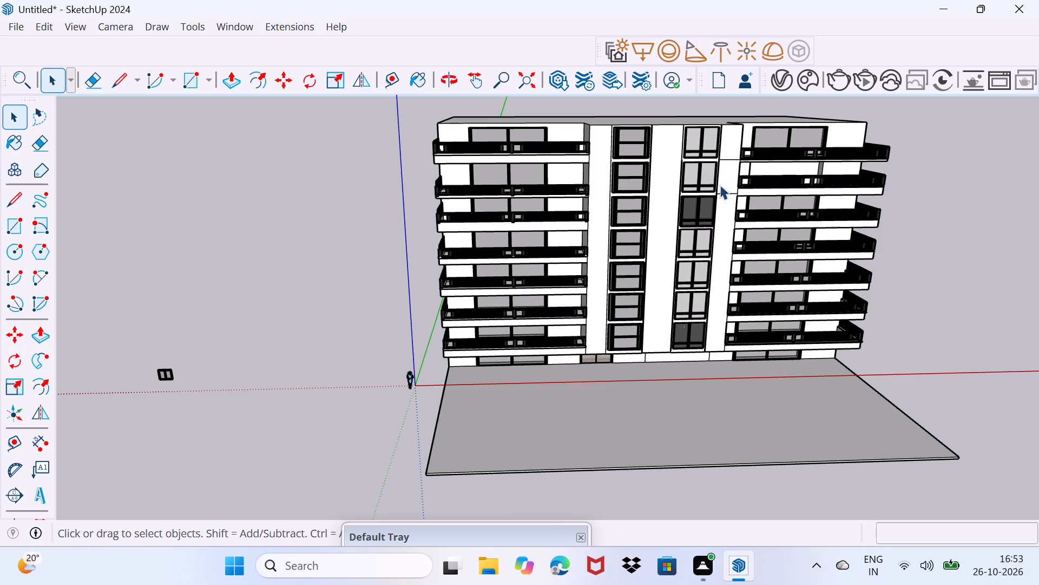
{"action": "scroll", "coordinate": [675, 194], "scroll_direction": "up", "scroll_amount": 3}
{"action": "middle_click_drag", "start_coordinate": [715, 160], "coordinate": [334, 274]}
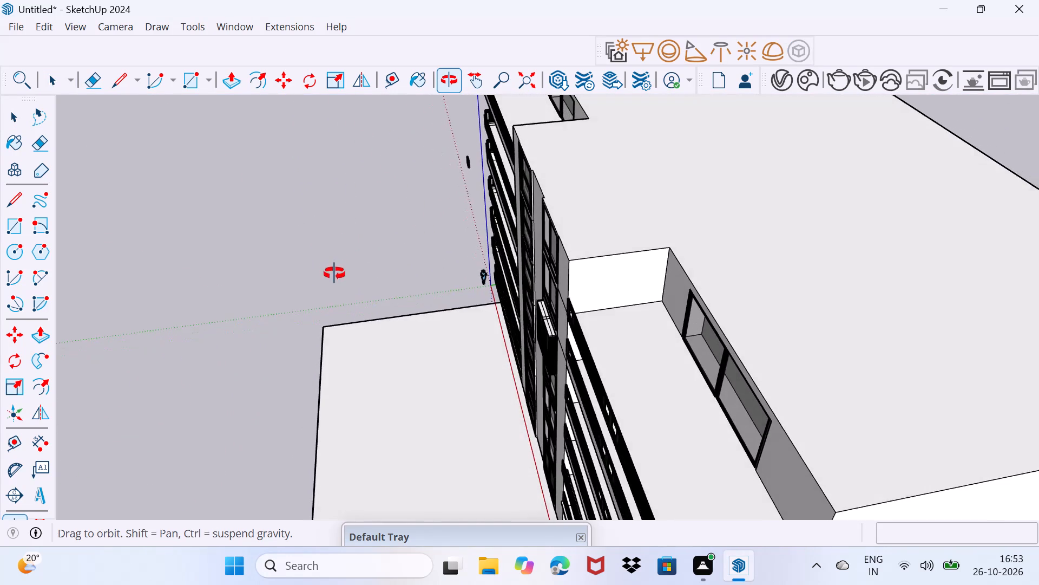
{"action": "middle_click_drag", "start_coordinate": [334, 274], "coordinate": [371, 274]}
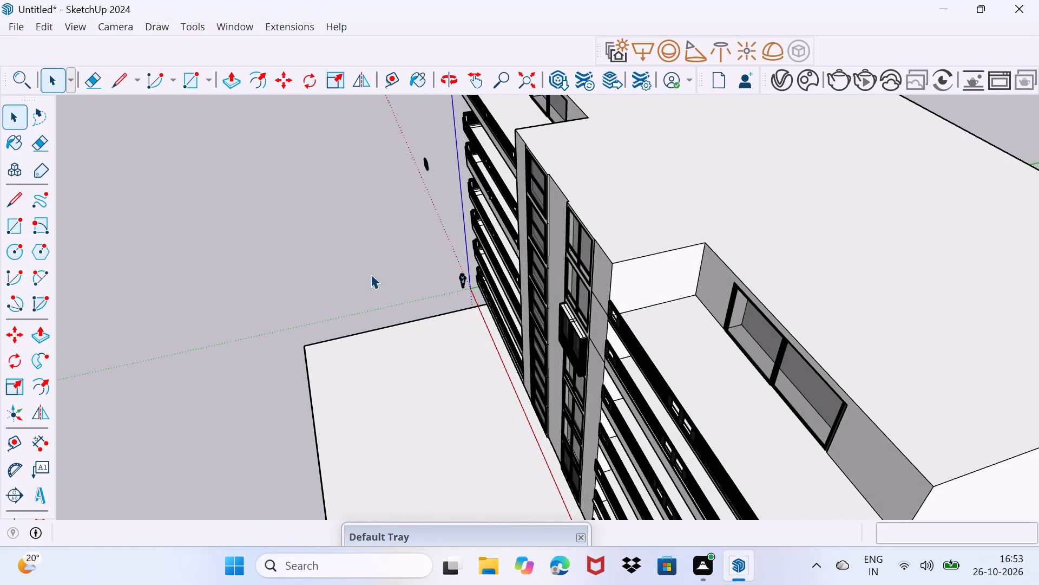
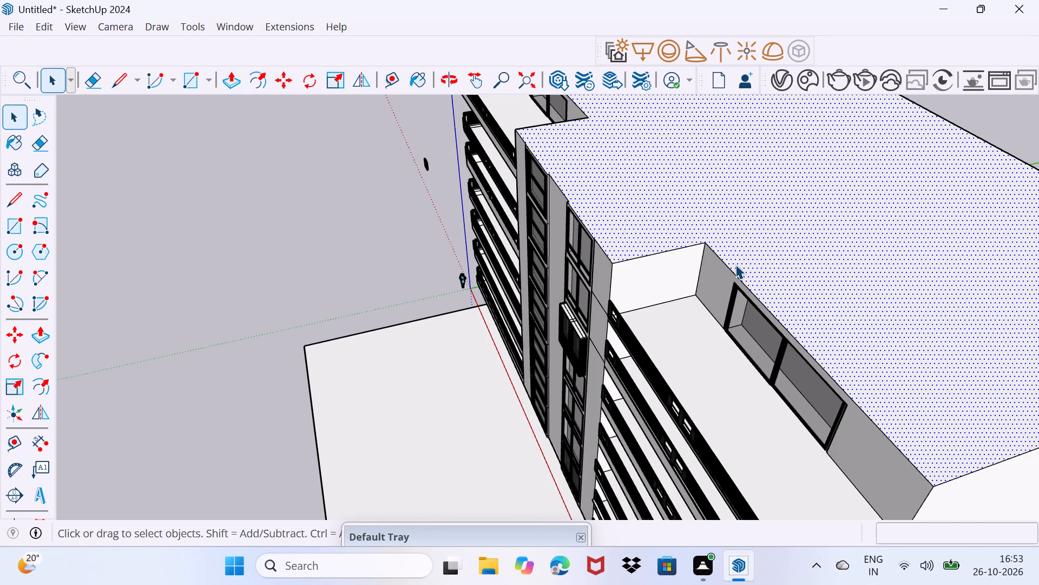
Push/Pull the main roof face up about 2' 11 1/2" as a new band around the roof, keeping its original edge line.
{"action": "key", "text": "space"}
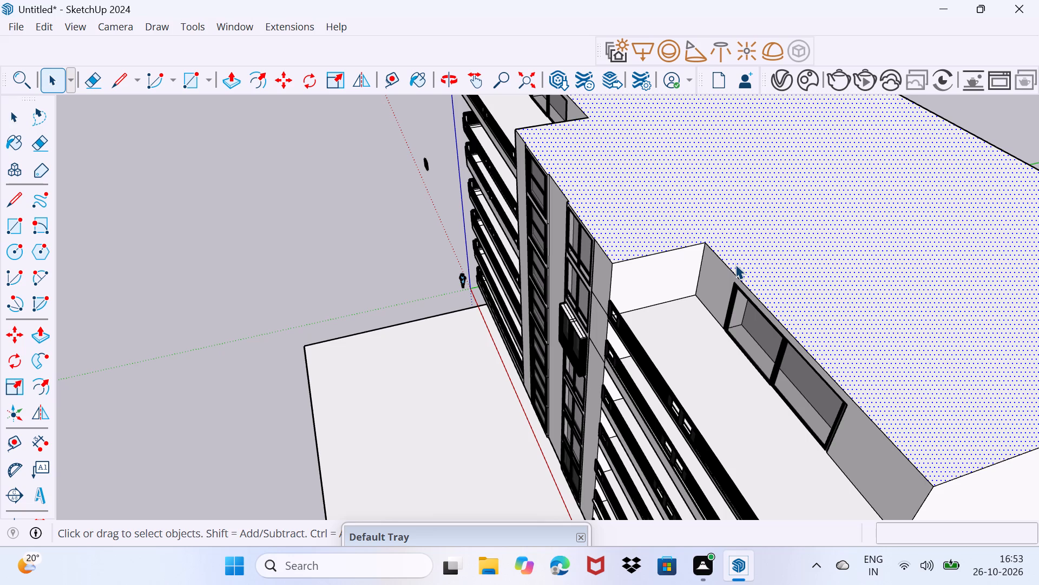
{"action": "left_click", "coordinate": [850, 296]}
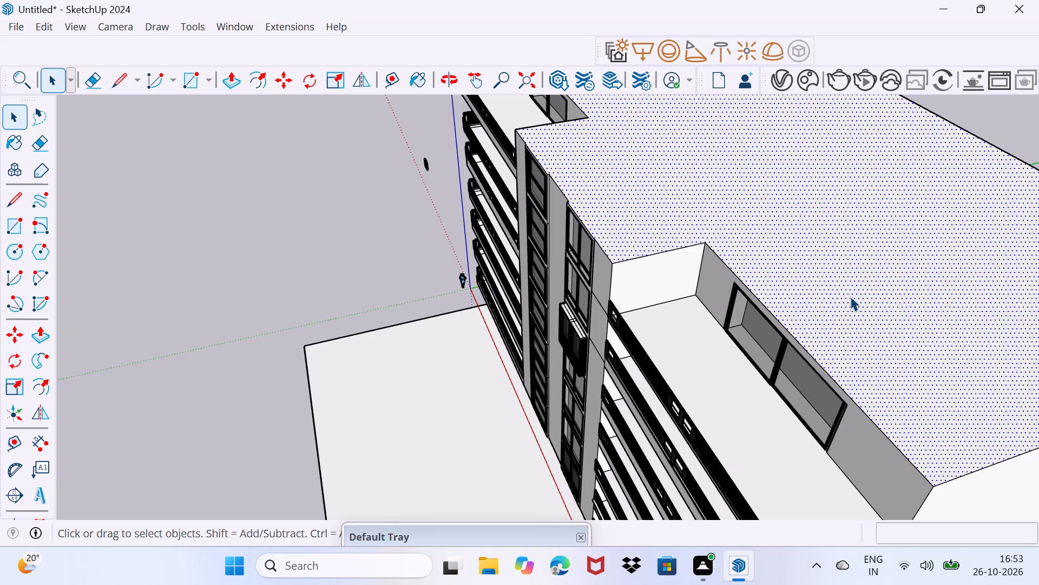
{"action": "key", "text": "p"}
{"action": "left_click", "coordinate": [850, 296]}
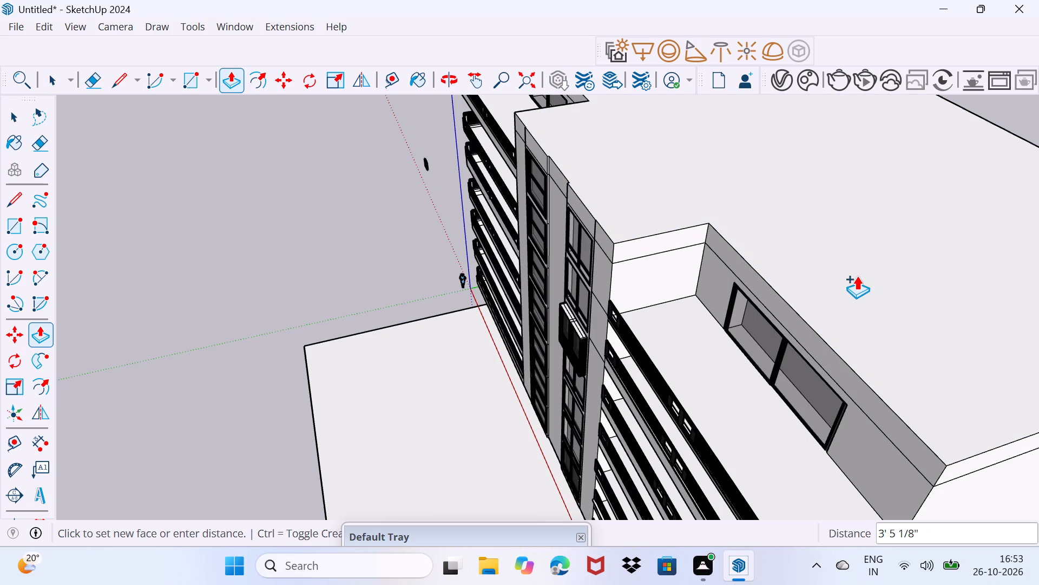
{"action": "scroll", "coordinate": [857, 276], "scroll_direction": "up", "scroll_amount": 3}
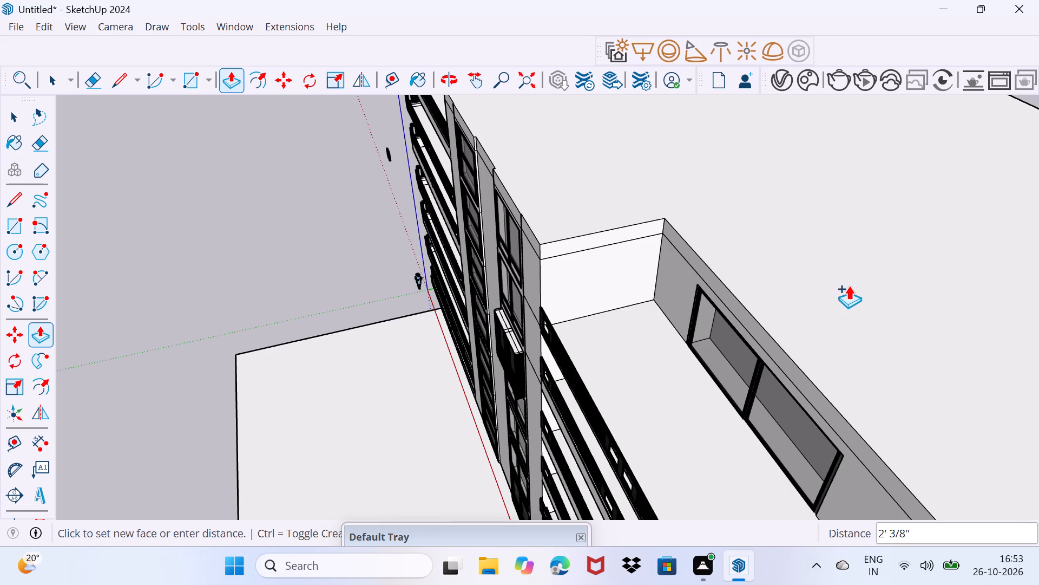
{"action": "left_click", "coordinate": [853, 278]}
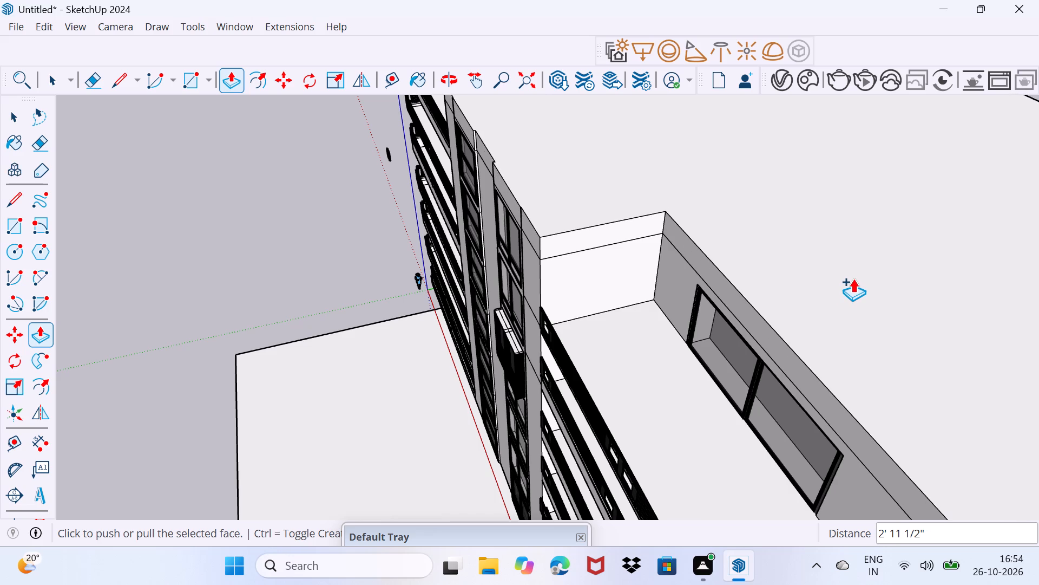
{"action": "key", "text": "space"}
{"action": "left_click_drag", "start_coordinate": [807, 323], "coordinate": [842, 287]}
{"action": "key", "text": "space"}
{"action": "key", "text": "space"}
{"action": "left_click_drag", "start_coordinate": [790, 326], "coordinate": [822, 290]}
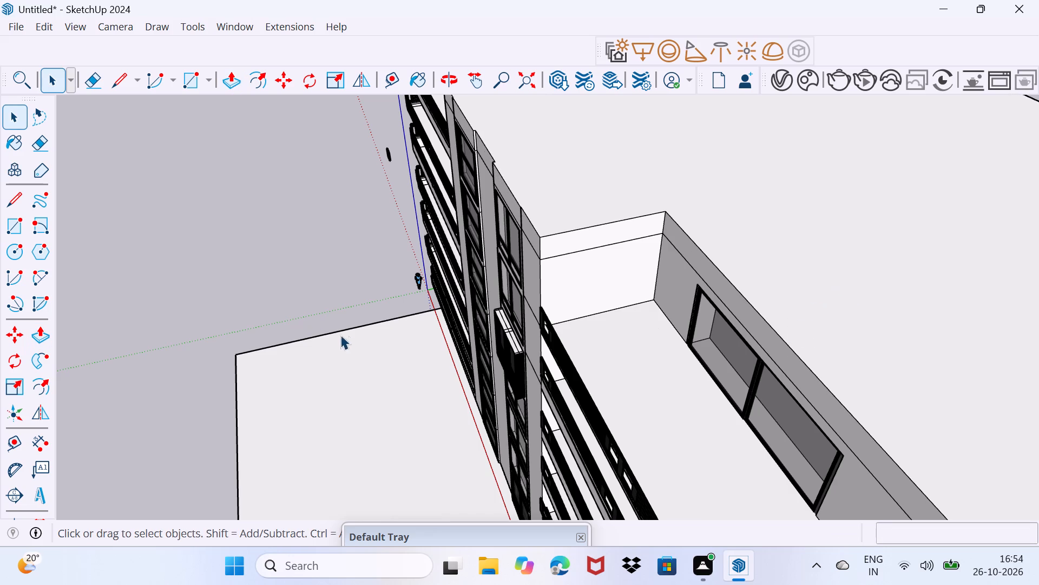
Push/Pull the roof band panel above the blank wall between the two window columns about 3 9/16", flush with its neighbour.
{"action": "middle_click_drag", "start_coordinate": [393, 269], "coordinate": [615, 290]}
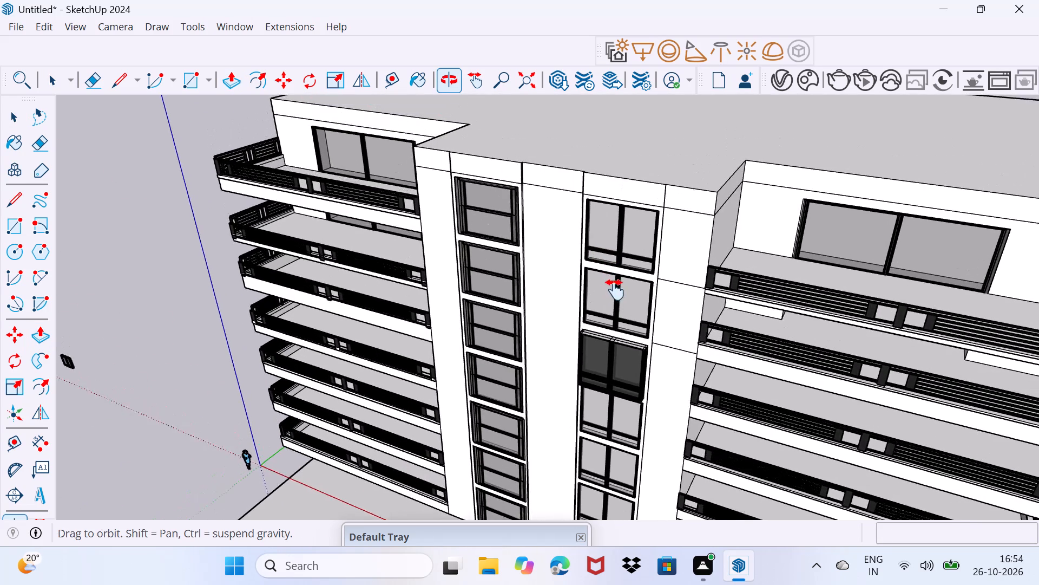
{"action": "middle_click_drag", "start_coordinate": [615, 290], "coordinate": [629, 342]}
{"action": "scroll", "coordinate": [565, 288], "scroll_direction": "up", "scroll_amount": 7}
{"action": "middle_click_drag", "start_coordinate": [565, 277], "coordinate": [652, 290]}
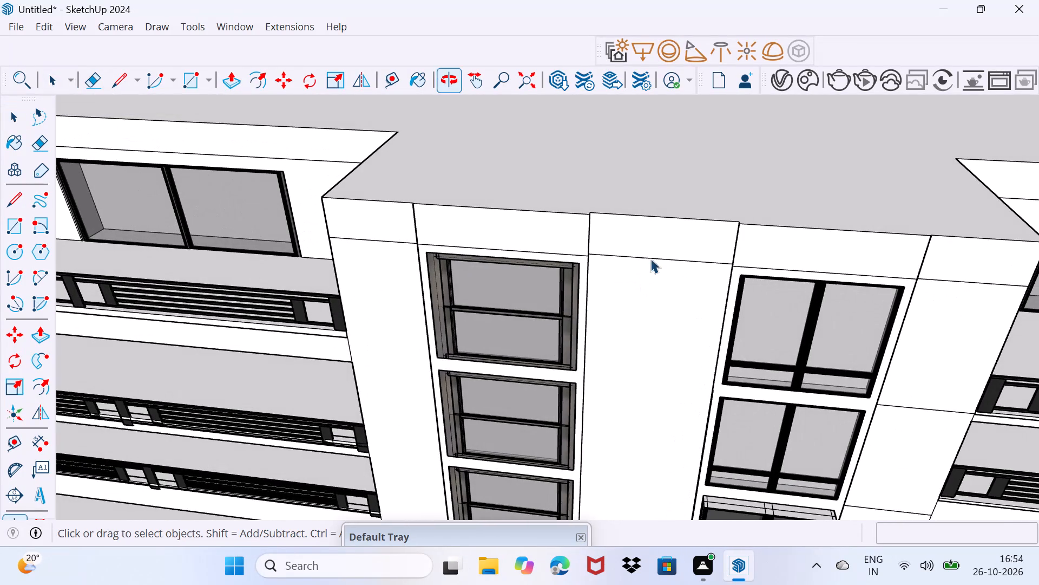
{"action": "left_click", "coordinate": [647, 243]}
{"action": "key", "text": "p"}
{"action": "left_click", "coordinate": [647, 243]}
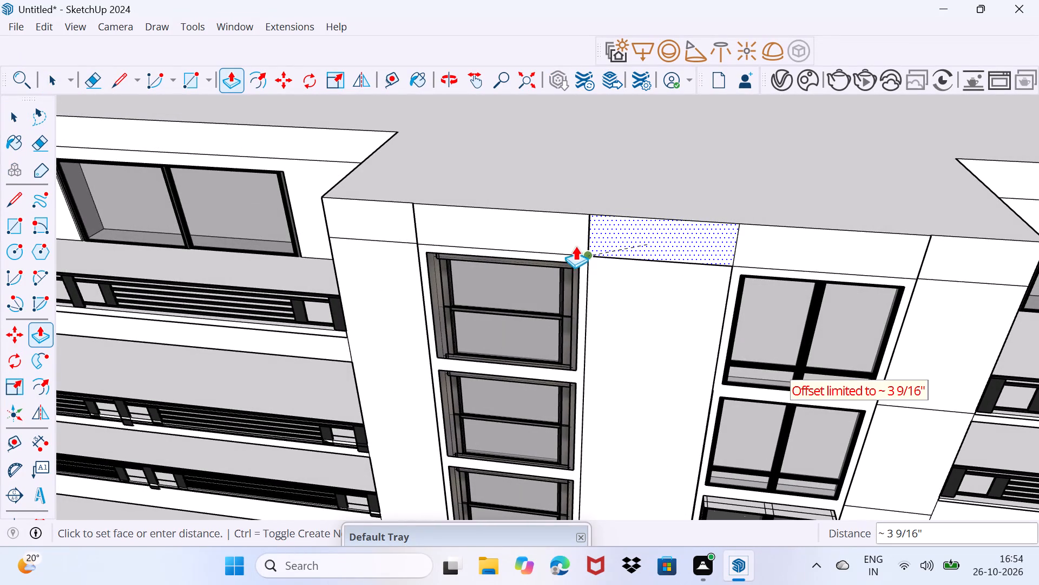
{"action": "left_click", "coordinate": [567, 238]}
{"action": "key", "text": "space"}
{"action": "left_click_drag", "start_coordinate": [560, 238], "coordinate": [575, 222]}
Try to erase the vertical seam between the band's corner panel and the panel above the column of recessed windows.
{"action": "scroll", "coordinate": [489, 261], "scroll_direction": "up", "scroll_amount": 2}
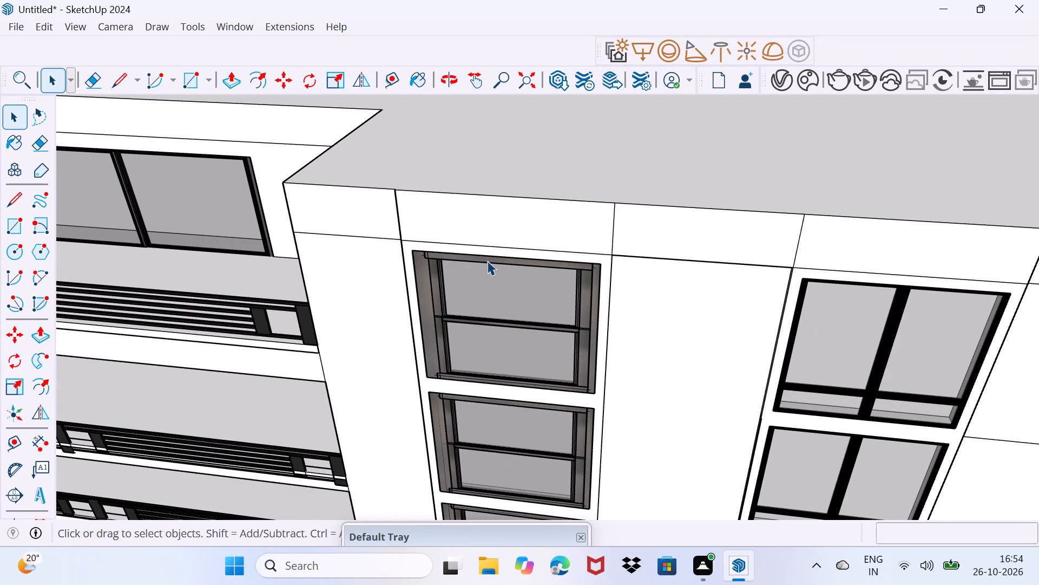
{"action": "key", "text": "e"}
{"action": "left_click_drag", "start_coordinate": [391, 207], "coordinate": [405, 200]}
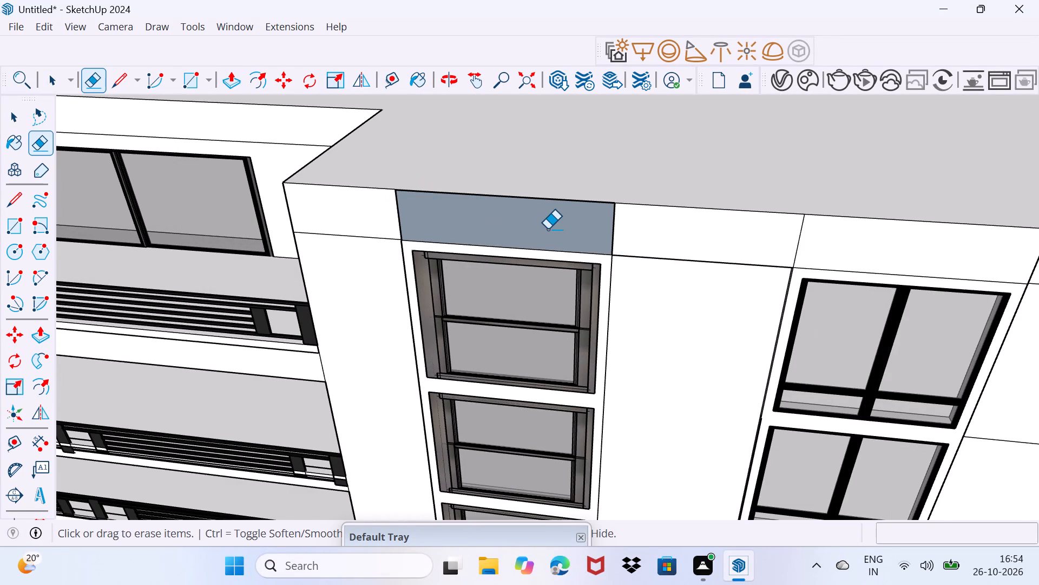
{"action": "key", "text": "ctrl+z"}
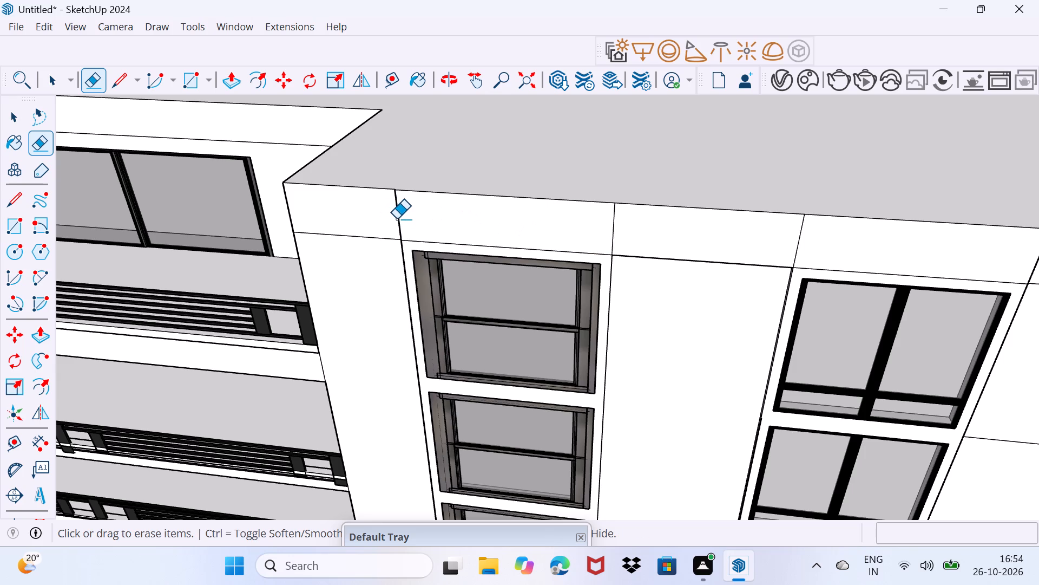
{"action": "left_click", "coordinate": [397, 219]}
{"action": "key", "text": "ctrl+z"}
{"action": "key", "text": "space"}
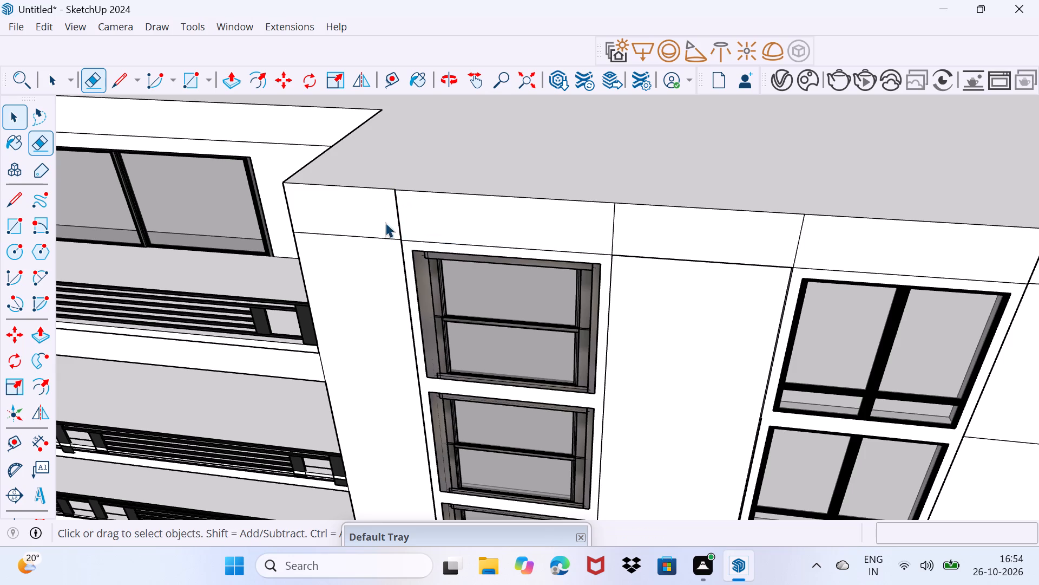
Push/Pull the roof band's corner panel beside the recessed window column flush with the adjoining panel.
{"action": "left_click", "coordinate": [377, 224]}
{"action": "key", "text": "p"}
{"action": "left_click", "coordinate": [377, 224]}
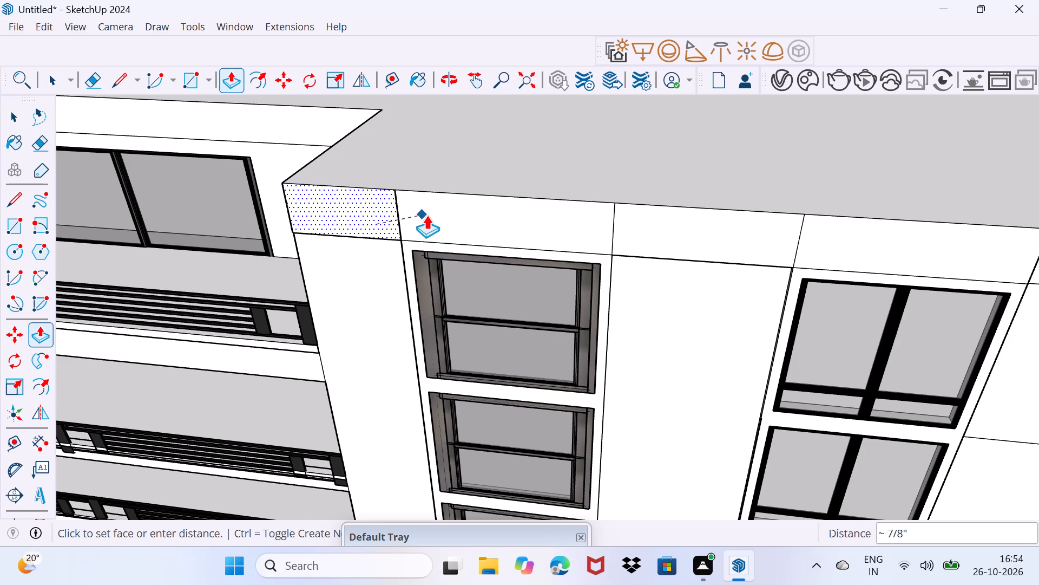
{"action": "left_click", "coordinate": [430, 215]}
{"action": "key", "text": "space"}
{"action": "left_click_drag", "start_coordinate": [418, 215], "coordinate": [471, 176]}
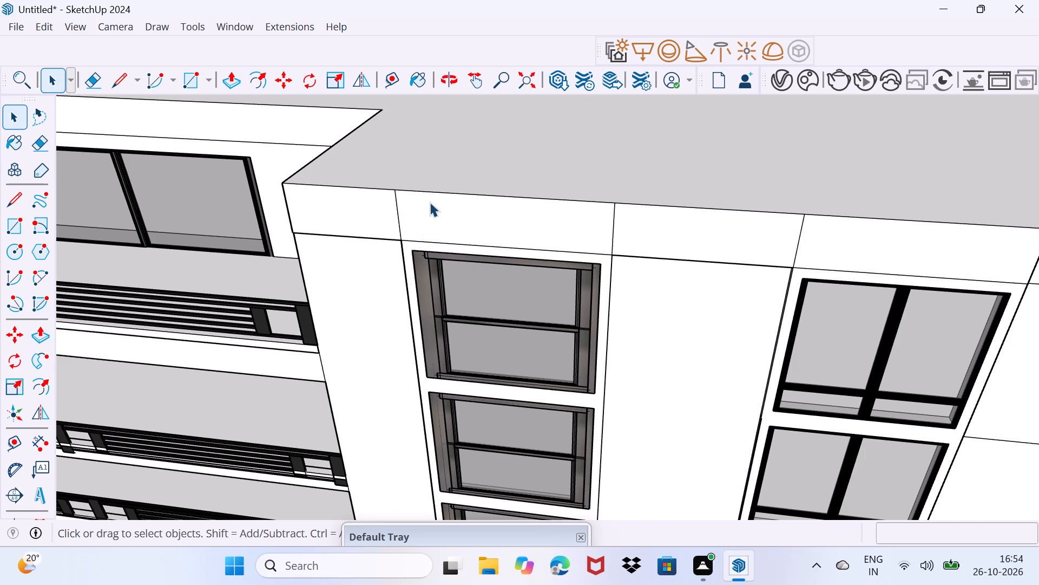
Erase the three vertical seams in the central block's front roof band, from the corner panel across both window columns.
{"action": "key", "text": "e"}
{"action": "left_click_drag", "start_coordinate": [390, 216], "coordinate": [816, 239]}
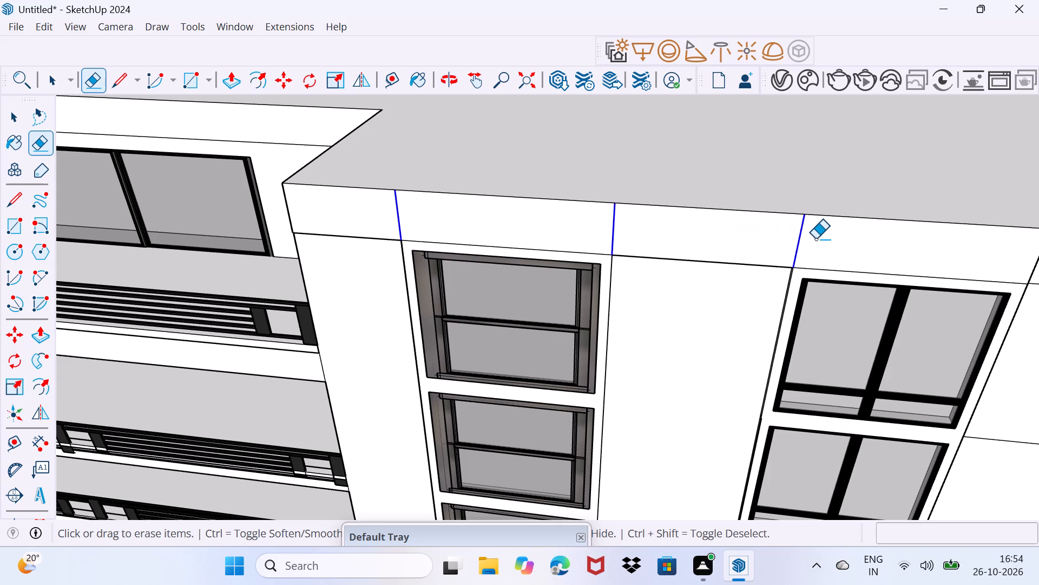
{"action": "left_click_drag", "start_coordinate": [816, 239], "coordinate": [834, 239]}
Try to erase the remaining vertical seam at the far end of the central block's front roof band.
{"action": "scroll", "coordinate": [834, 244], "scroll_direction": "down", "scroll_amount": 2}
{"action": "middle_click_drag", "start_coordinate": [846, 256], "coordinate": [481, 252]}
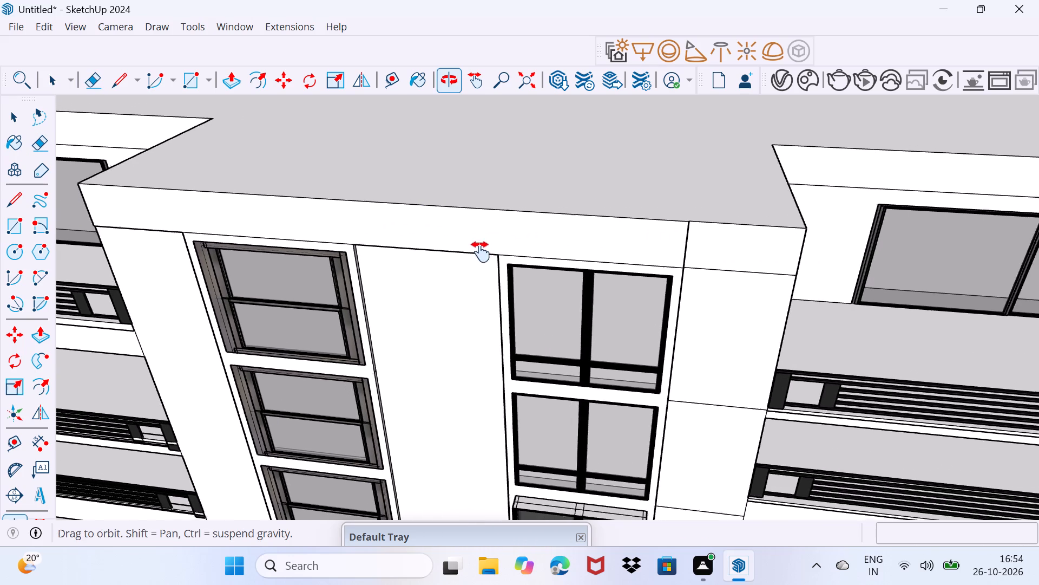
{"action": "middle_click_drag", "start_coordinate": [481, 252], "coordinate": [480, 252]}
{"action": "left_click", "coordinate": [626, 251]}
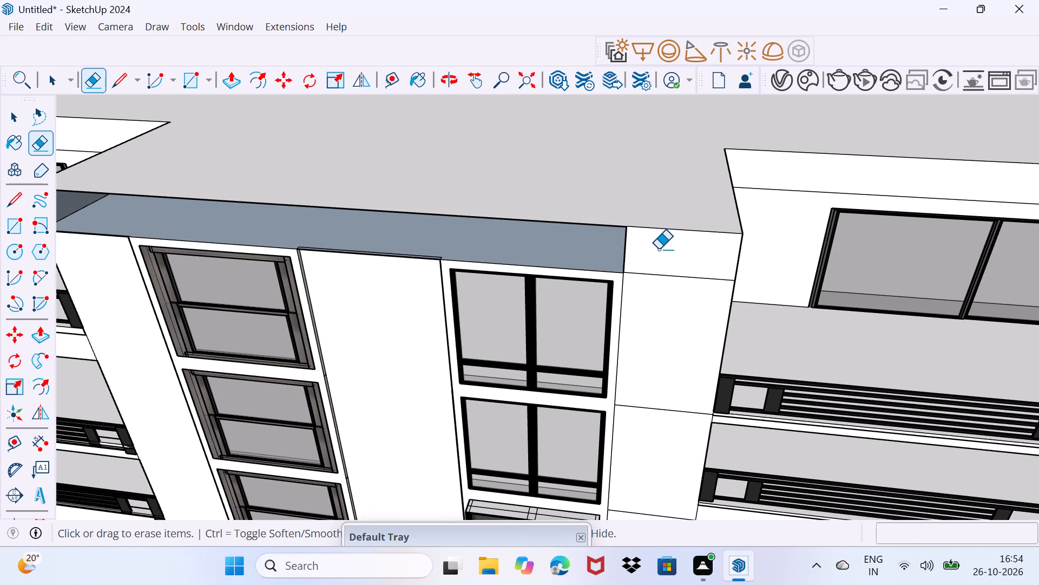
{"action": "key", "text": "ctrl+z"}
Push/Pull the roof band's end panel, beside the window column with the projecting unit, flush with the rest of the band.
{"action": "key", "text": "space"}
{"action": "left_click", "coordinate": [655, 263]}
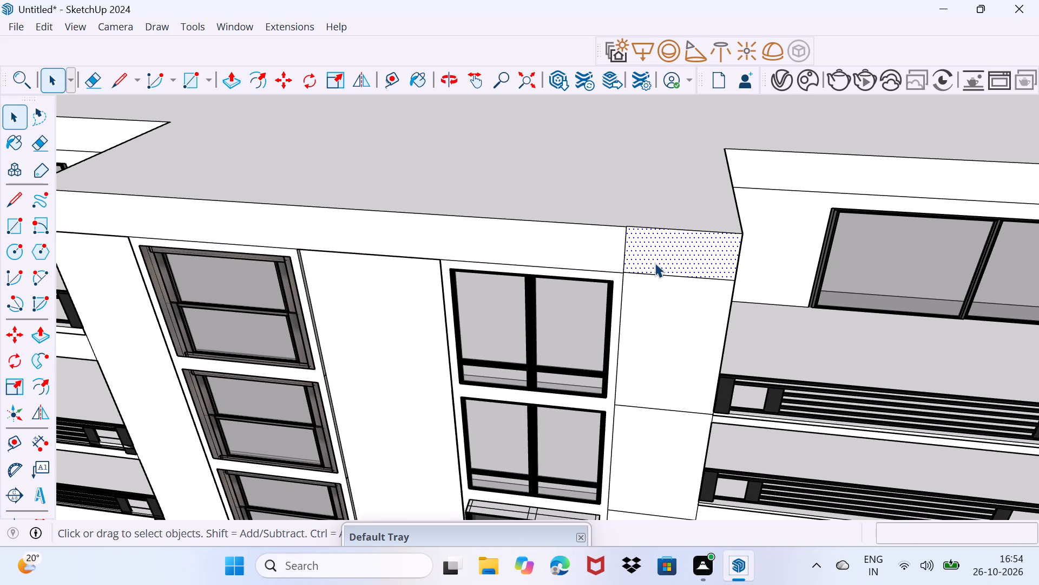
{"action": "key", "text": "p"}
{"action": "left_click", "coordinate": [655, 263]}
{"action": "left_click", "coordinate": [613, 262]}
{"action": "key", "text": "space"}
{"action": "left_click_drag", "start_coordinate": [613, 262], "coordinate": [649, 218]}
Erase the vertical seam between that end panel and the rest of the central block's front roof band.
{"action": "key", "text": "e"}
{"action": "left_click", "coordinate": [629, 251]}
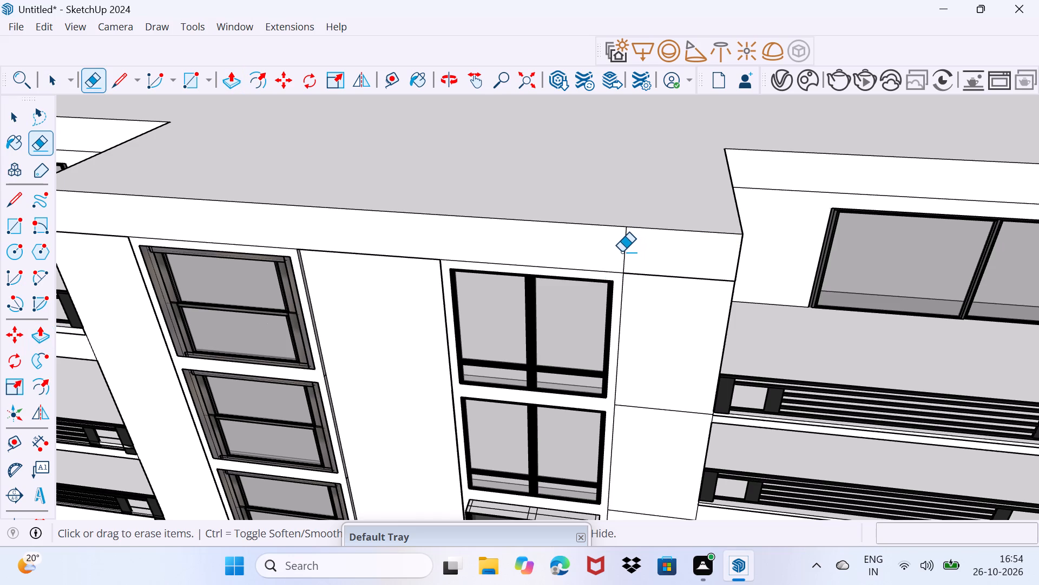
{"action": "left_click", "coordinate": [622, 252]}
{"action": "left_click", "coordinate": [626, 250]}
Push/Pull the recessed roof band above the top balcony beside the projecting-window column out flush with the central block's front.
{"action": "scroll", "coordinate": [628, 241], "scroll_direction": "down", "scroll_amount": 3}
{"action": "middle_click_drag", "start_coordinate": [686, 223], "coordinate": [591, 135]}
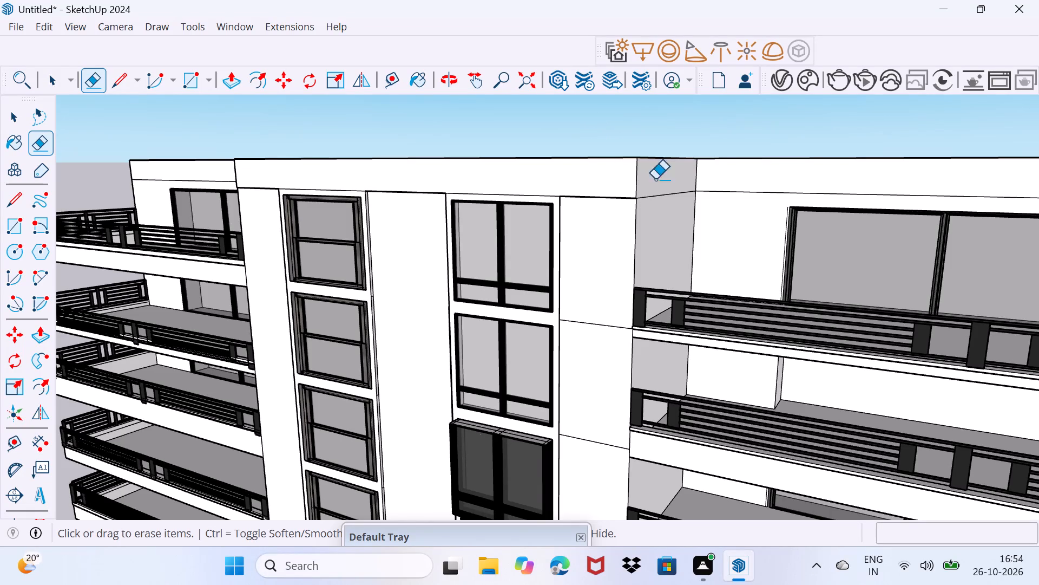
{"action": "key", "text": "space"}
{"action": "middle_click_drag", "start_coordinate": [824, 200], "coordinate": [748, 212]}
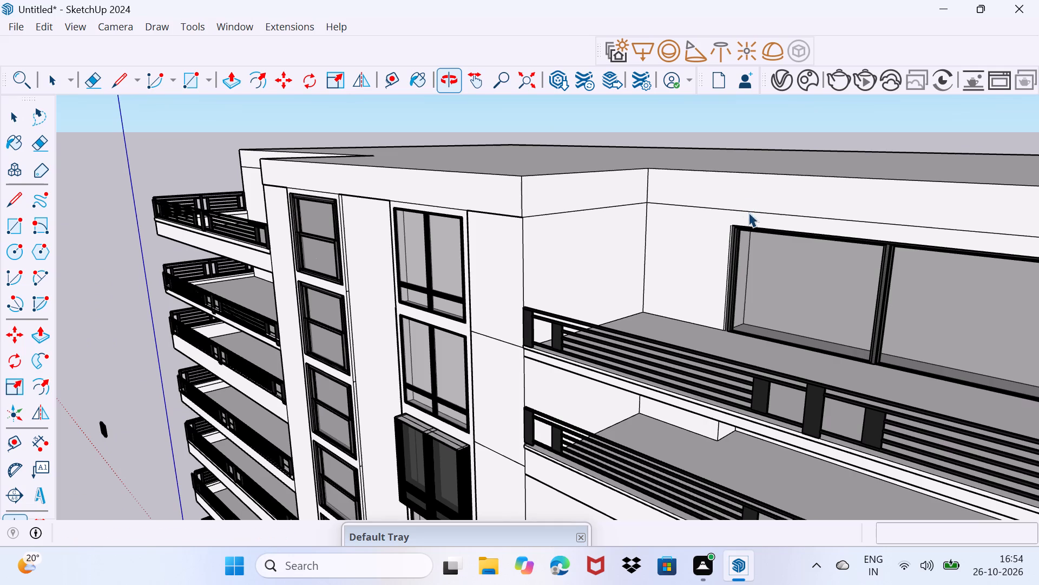
{"action": "left_click", "coordinate": [752, 200]}
{"action": "key", "text": "p"}
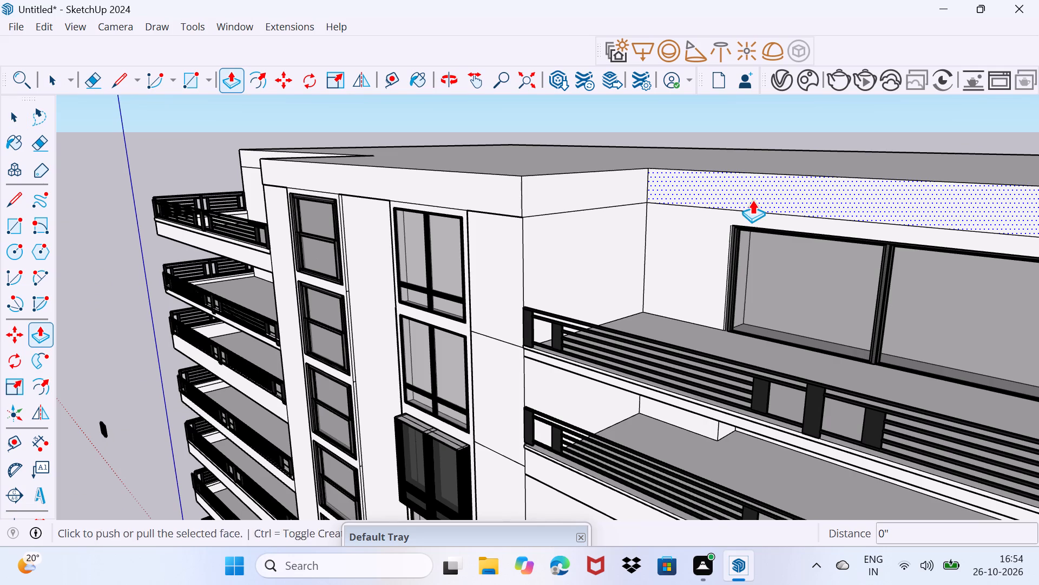
{"action": "left_click", "coordinate": [752, 200]}
{"action": "left_click", "coordinate": [505, 204]}
Push/Pull the opposite wing's recessed roof band about 15' 7/8" out over its top balcony, flush with the central block's front.
{"action": "scroll", "coordinate": [517, 193], "scroll_direction": "down", "scroll_amount": 4}
{"action": "middle_click_drag", "start_coordinate": [499, 213], "coordinate": [834, 179]}
{"action": "key", "text": "space"}
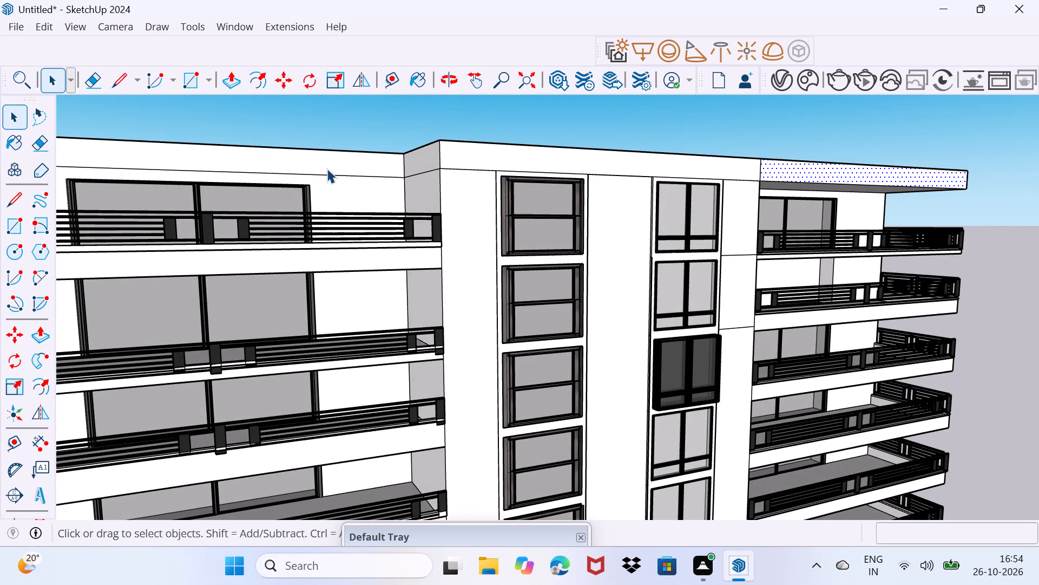
{"action": "left_click", "coordinate": [330, 160]}
{"action": "key", "text": "p"}
{"action": "left_click", "coordinate": [330, 160]}
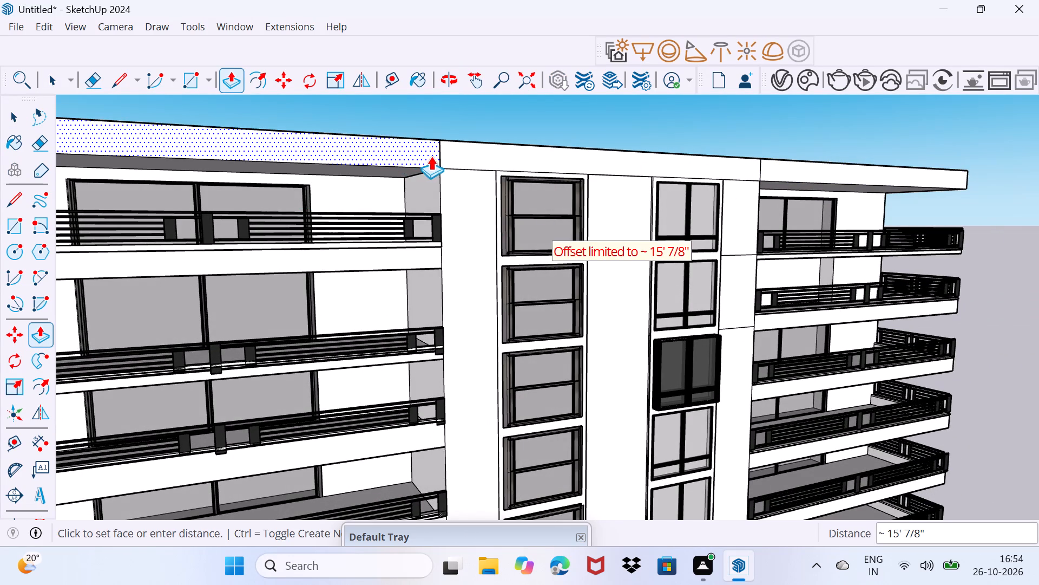
{"action": "left_click_drag", "start_coordinate": [435, 155], "coordinate": [449, 153]}
{"action": "key", "text": "space"}
{"action": "left_click_drag", "start_coordinate": [452, 152], "coordinate": [471, 138]}
Erase the two vertical seams where the extended wing roof bands meet the central block's front band.
{"action": "scroll", "coordinate": [439, 151], "scroll_direction": "up", "scroll_amount": 1}
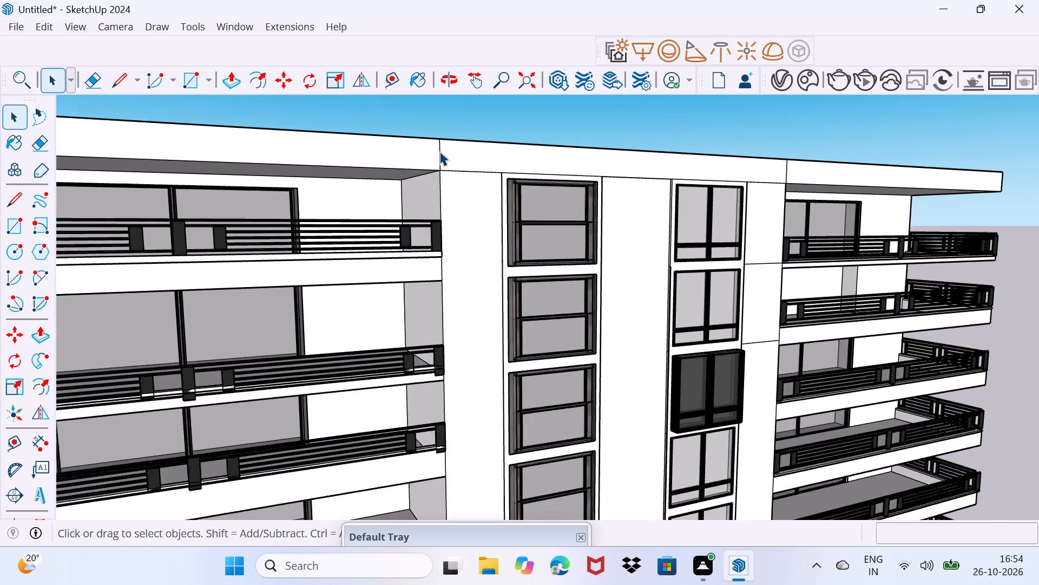
{"action": "scroll", "coordinate": [439, 151], "scroll_direction": "up", "scroll_amount": 2}
{"action": "middle_click_drag", "start_coordinate": [439, 151], "coordinate": [387, 190]}
{"action": "key", "text": "e"}
{"action": "left_click", "coordinate": [395, 189]}
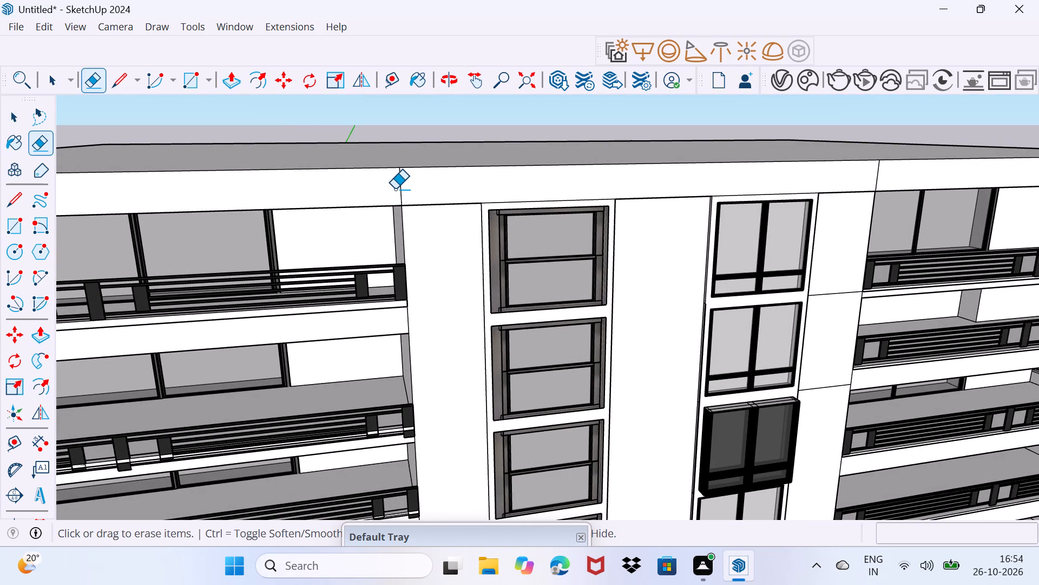
{"action": "left_click", "coordinate": [398, 189]}
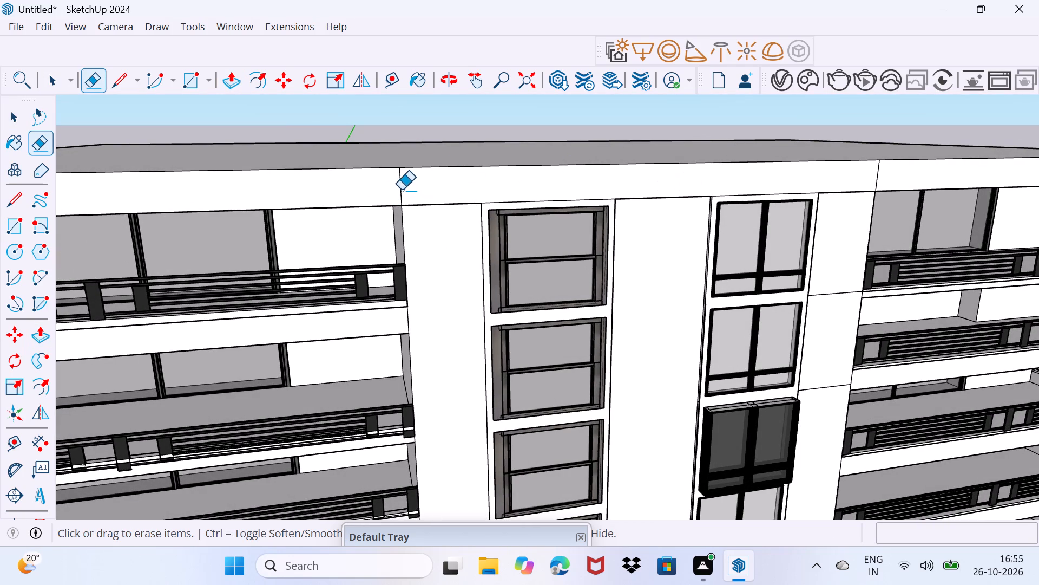
{"action": "left_click", "coordinate": [402, 190]}
{"action": "left_click", "coordinate": [878, 183]}
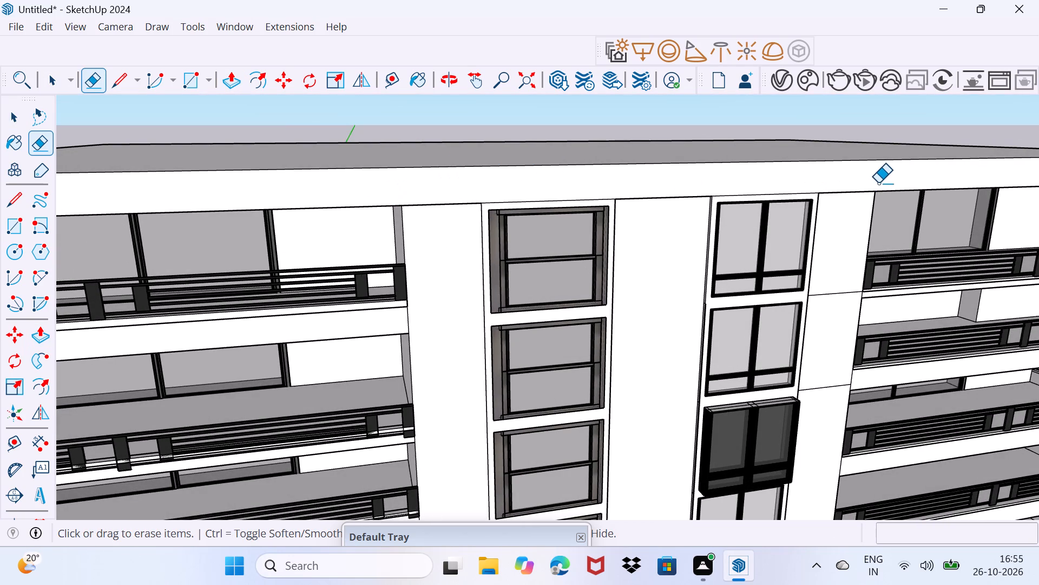
{"action": "key", "text": "space"}
Copy the roof's long front edge 8" inward across the roof surface.
{"action": "scroll", "coordinate": [694, 169], "scroll_direction": "down", "scroll_amount": 5}
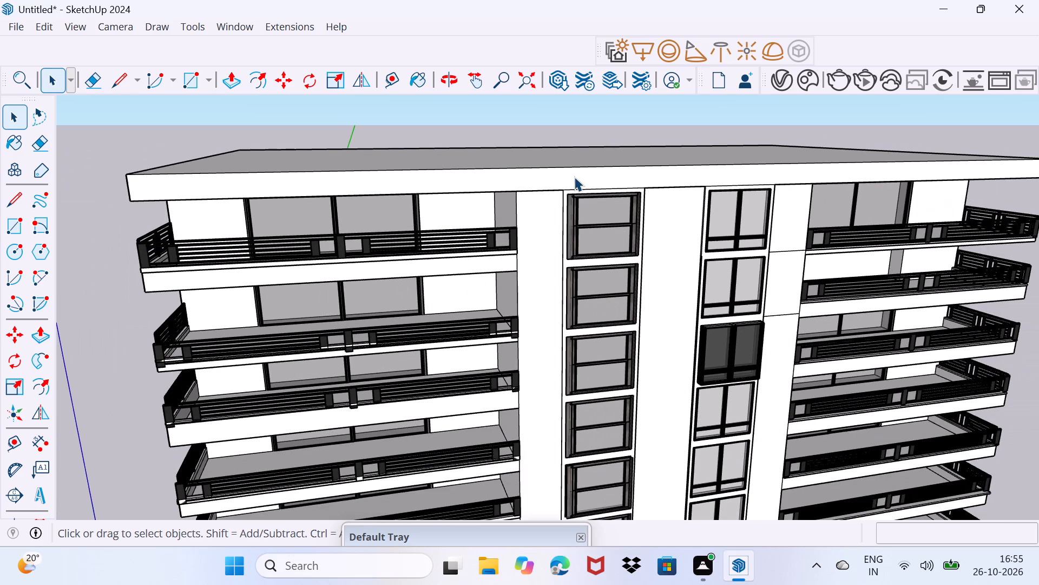
{"action": "middle_click_drag", "start_coordinate": [476, 171], "coordinate": [721, 276]}
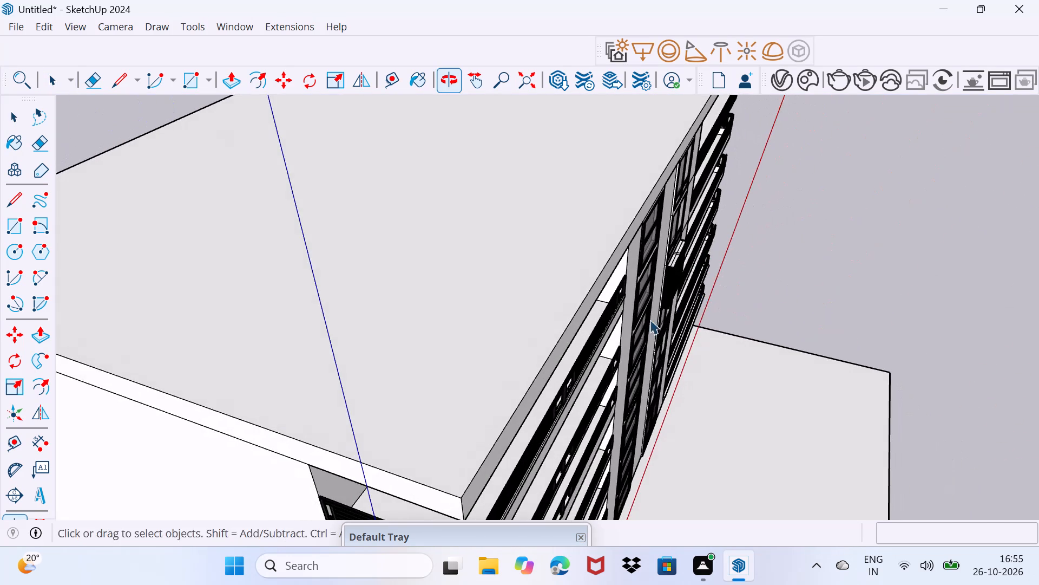
{"action": "left_click", "coordinate": [487, 454]}
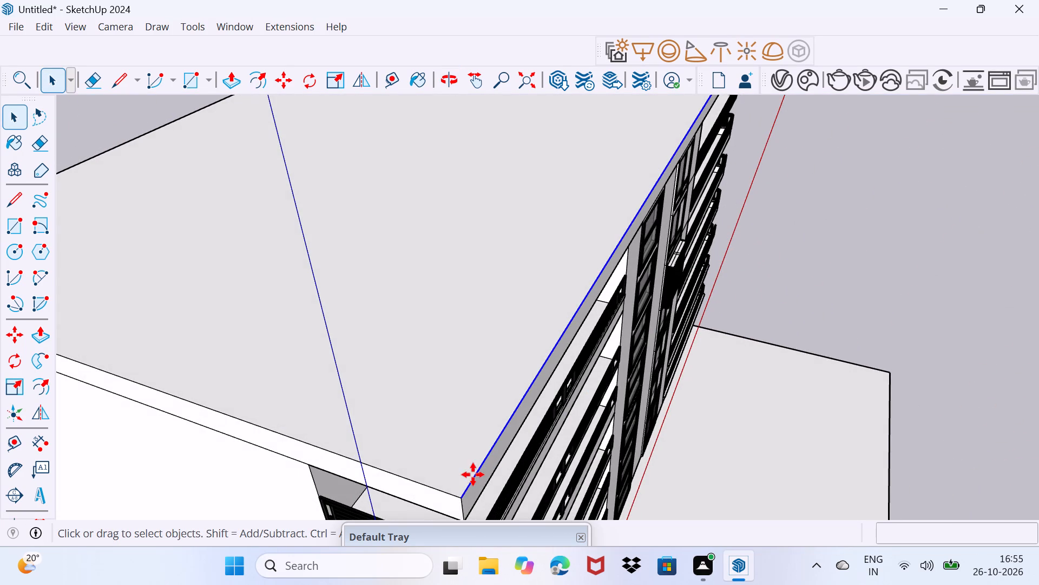
{"action": "key", "text": "m"}
{"action": "left_click", "coordinate": [460, 498]}
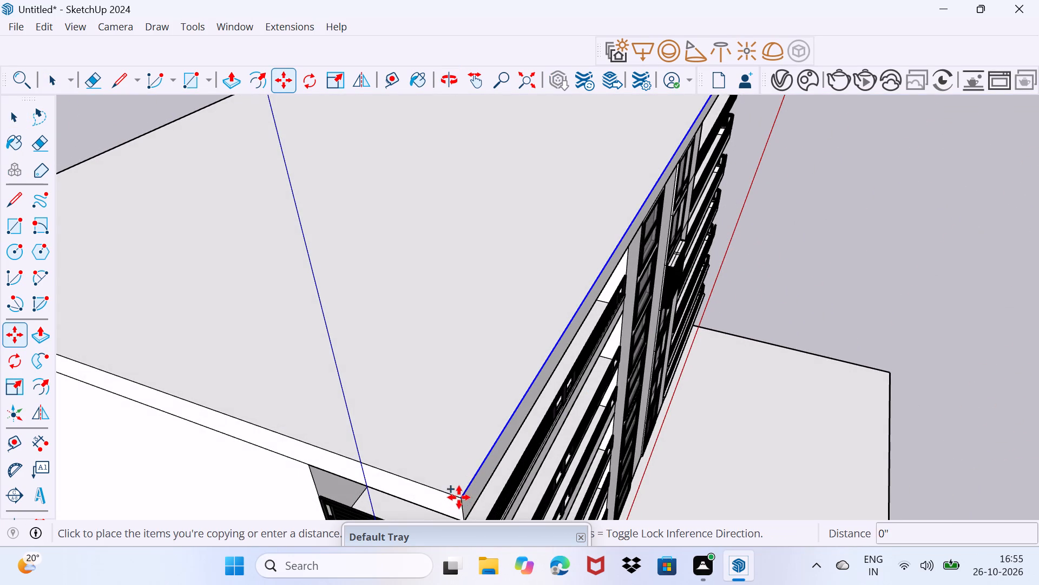
{"action": "type", "text": "8\""}
{"action": "key", "text": "Return"}
{"action": "key", "text": "space"}
{"action": "scroll", "coordinate": [470, 480], "scroll_direction": "up", "scroll_amount": 4}
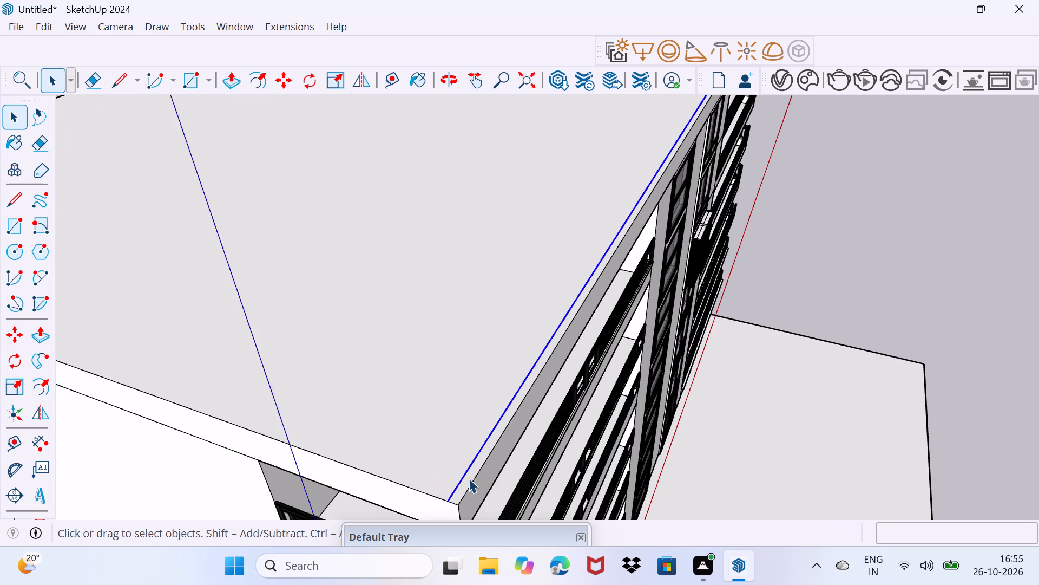
Push/Pull the narrow strip along the roof's front edge up about 6 11/16" to form a parapet.
{"action": "scroll", "coordinate": [469, 478], "scroll_direction": "up", "scroll_amount": 3}
{"action": "left_click_drag", "start_coordinate": [469, 478], "coordinate": [486, 446]}
{"action": "left_click", "coordinate": [465, 477]}
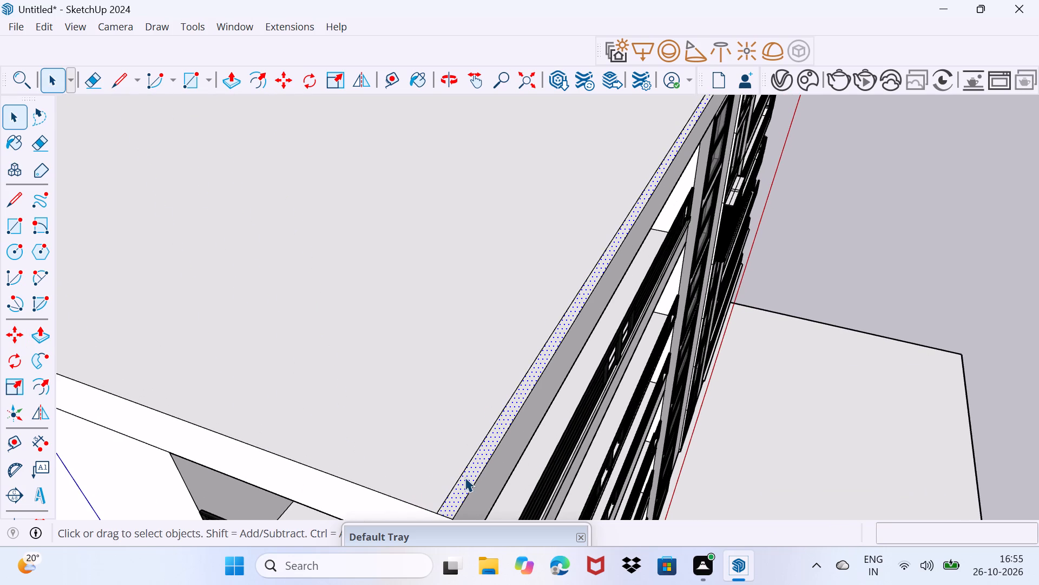
{"action": "key", "text": "p"}
{"action": "left_click", "coordinate": [465, 477]}
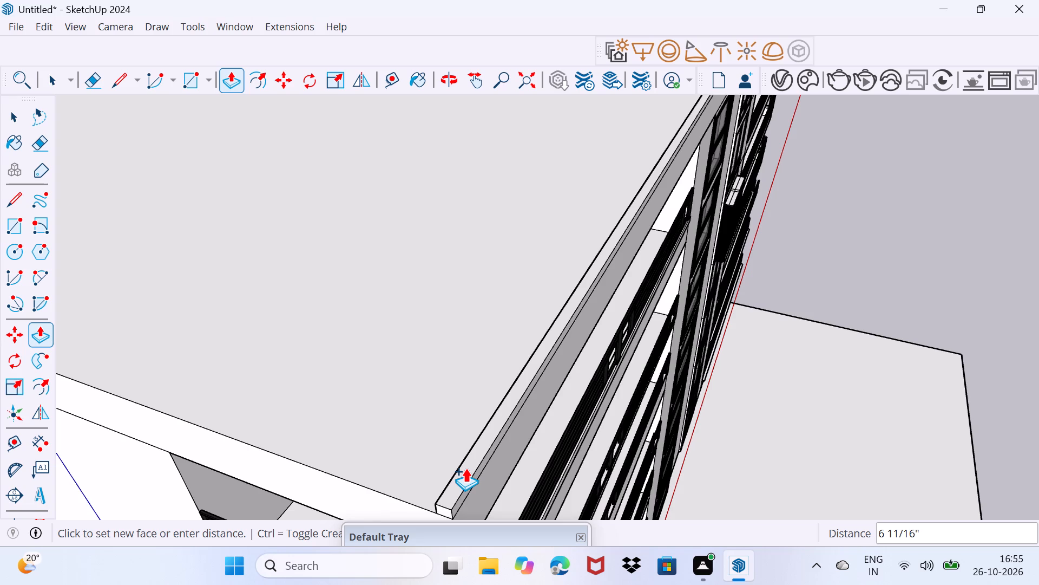
{"action": "left_click", "coordinate": [465, 468]}
Push/Pull the parapet's long front face outward 0.9" beyond the roof band.
{"action": "middle_click_drag", "start_coordinate": [481, 468], "coordinate": [348, 390]}
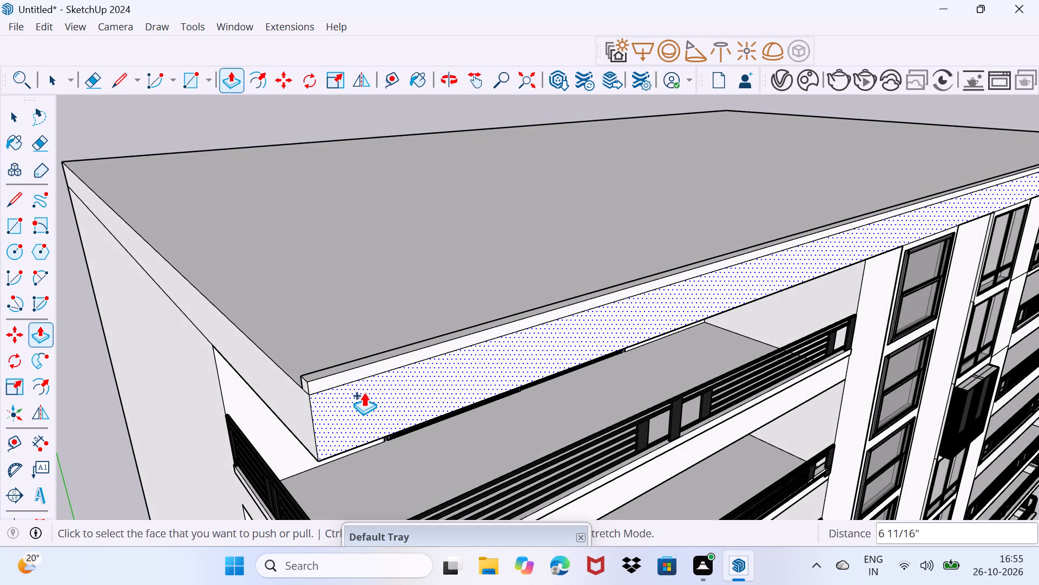
{"action": "left_click", "coordinate": [349, 380]}
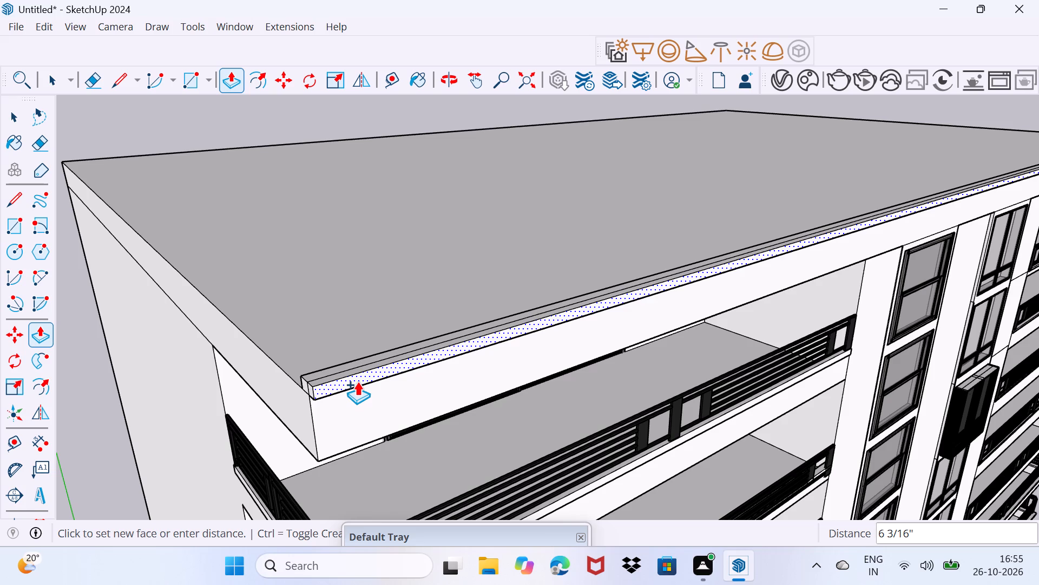
{"action": "type", "text": "0.9\""}
{"action": "key", "text": "Return"}
Erase the leftover seam lines on the parapet's top and end face where its front was extended.
{"action": "scroll", "coordinate": [303, 391], "scroll_direction": "up", "scroll_amount": 8}
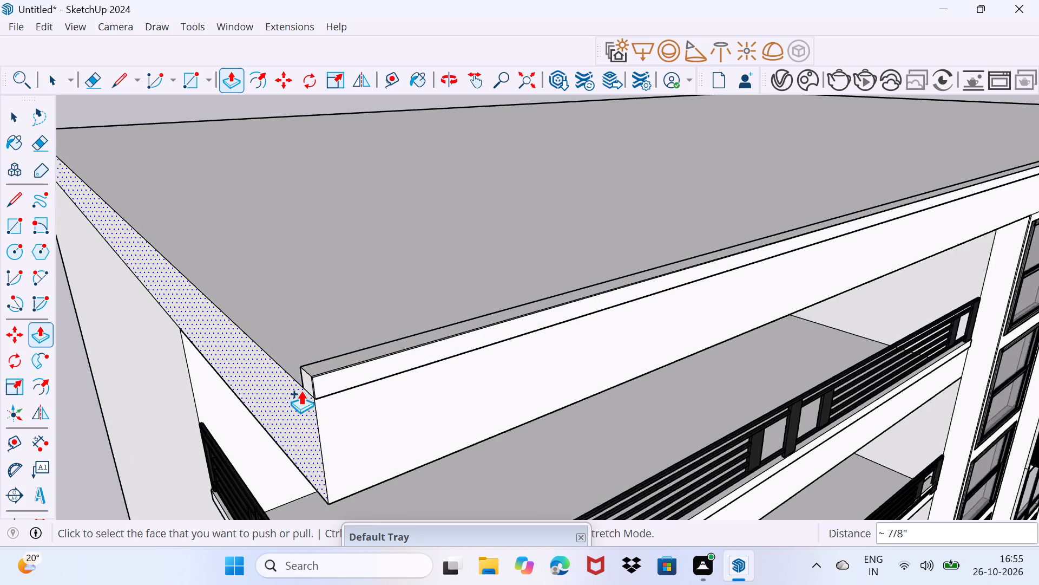
{"action": "scroll", "coordinate": [301, 391], "scroll_direction": "up", "scroll_amount": 6}
{"action": "middle_click_drag", "start_coordinate": [301, 391], "coordinate": [424, 371]}
{"action": "key", "text": "space"}
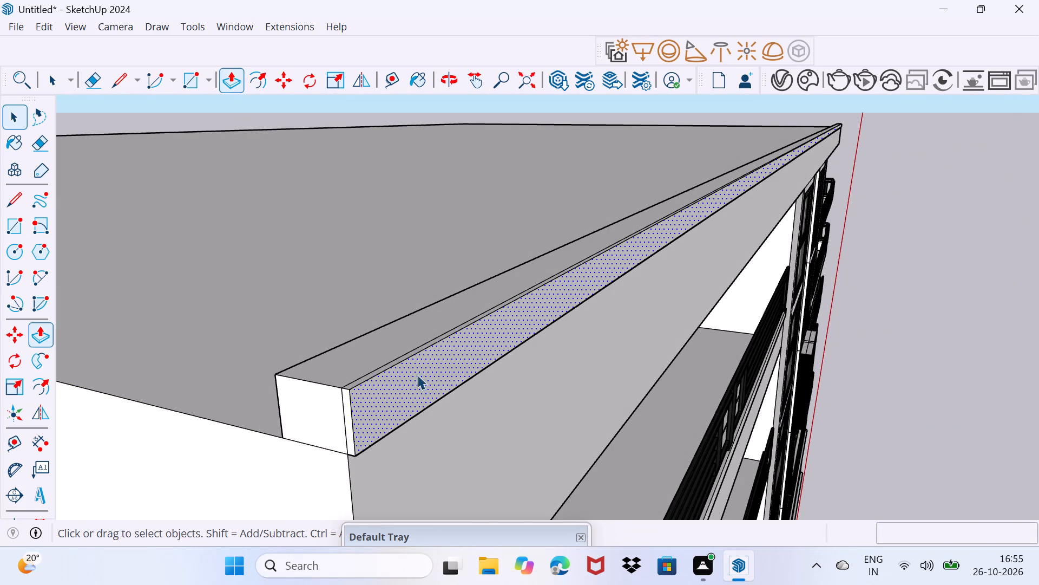
{"action": "scroll", "coordinate": [341, 423], "scroll_direction": "up", "scroll_amount": 3}
{"action": "key", "text": "e"}
{"action": "left_click", "coordinate": [341, 415]}
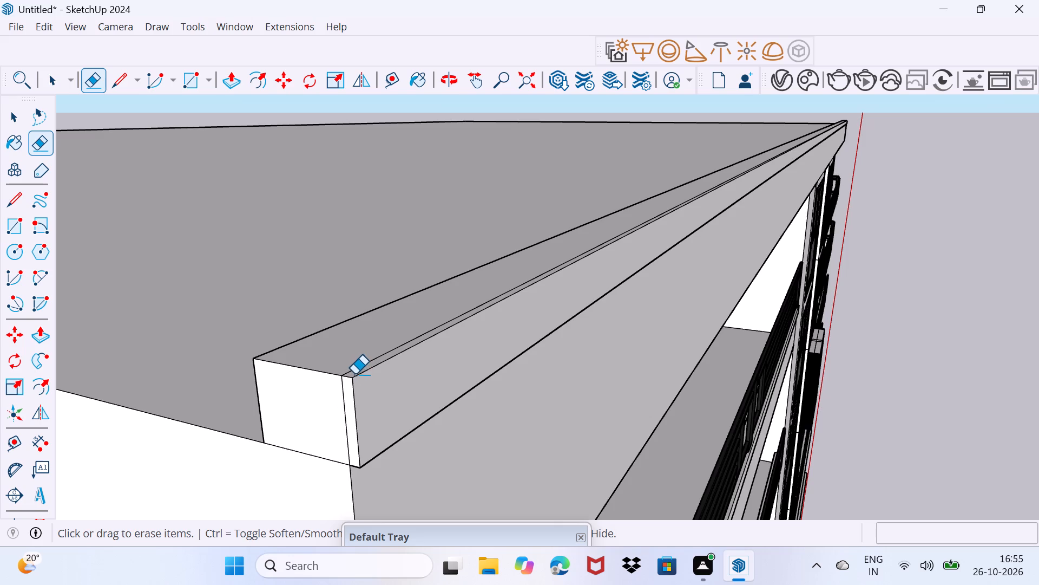
{"action": "scroll", "coordinate": [353, 373], "scroll_direction": "up", "scroll_amount": 8}
{"action": "left_click", "coordinate": [352, 366]}
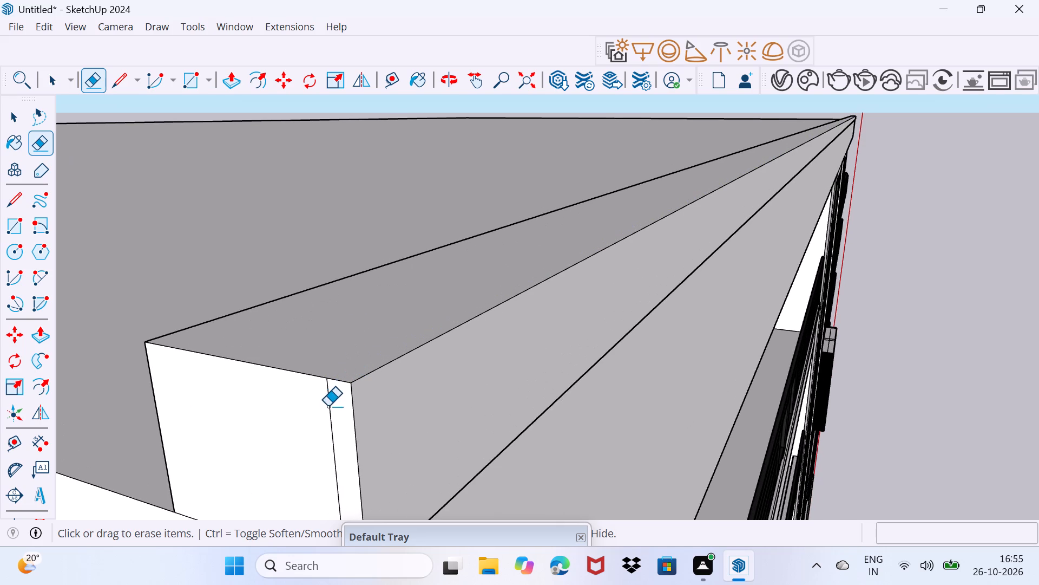
{"action": "left_click", "coordinate": [328, 406]}
Examine the parapet's projecting lip over the roof band from below and from the front.
{"action": "middle_click_drag", "start_coordinate": [386, 417], "coordinate": [316, 227]}
{"action": "scroll", "coordinate": [356, 304], "scroll_direction": "down", "scroll_amount": 5}
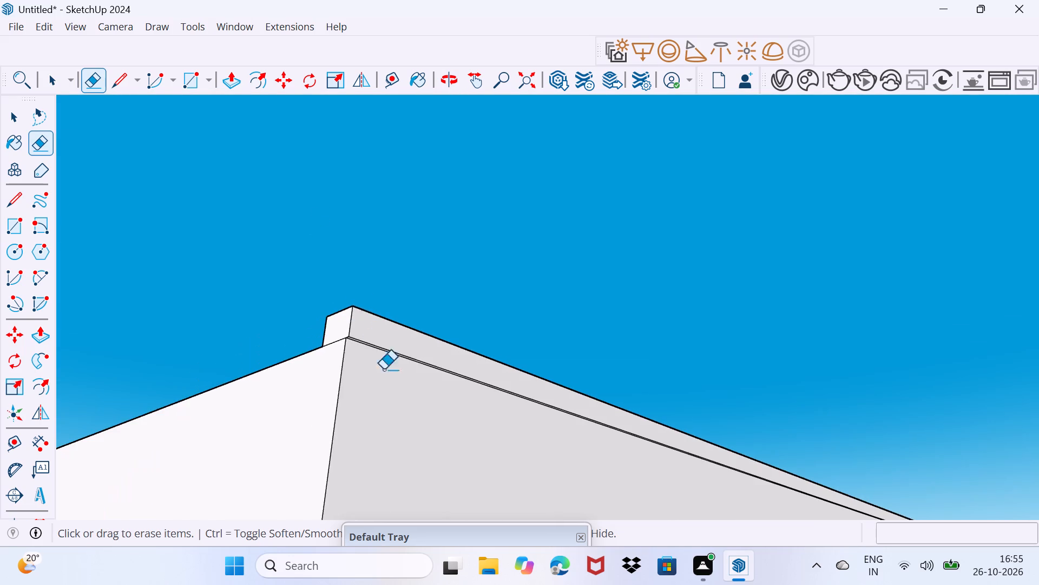
{"action": "scroll", "coordinate": [384, 369], "scroll_direction": "down", "scroll_amount": 1}
{"action": "scroll", "coordinate": [381, 354], "scroll_direction": "up", "scroll_amount": 17}
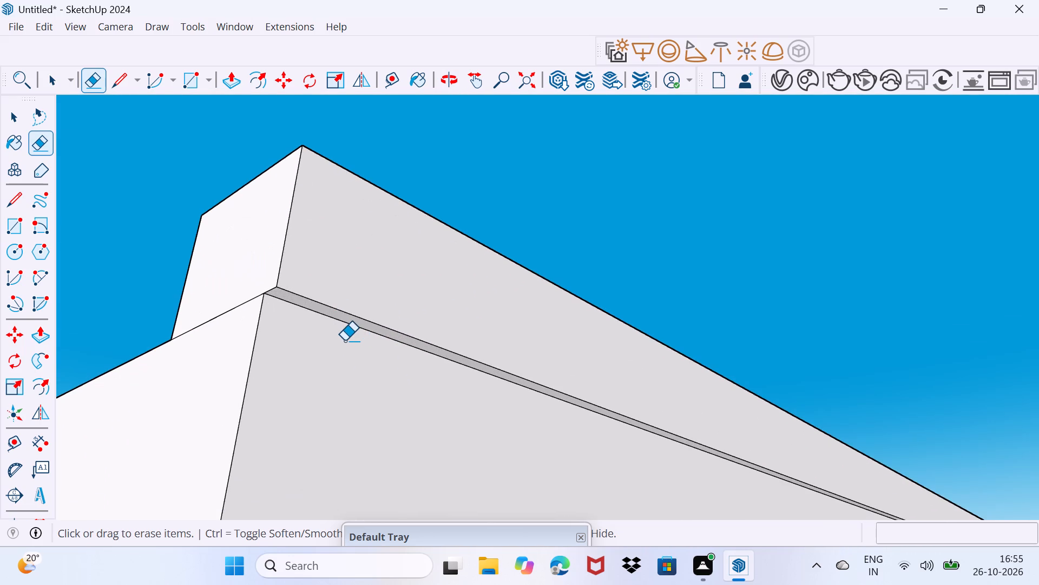
{"action": "key", "text": "space"}
{"action": "scroll", "coordinate": [371, 295], "scroll_direction": "down", "scroll_amount": 16}
{"action": "middle_click", "coordinate": [371, 295]}
{"action": "middle_click_drag", "start_coordinate": [488, 298], "coordinate": [402, 324]}
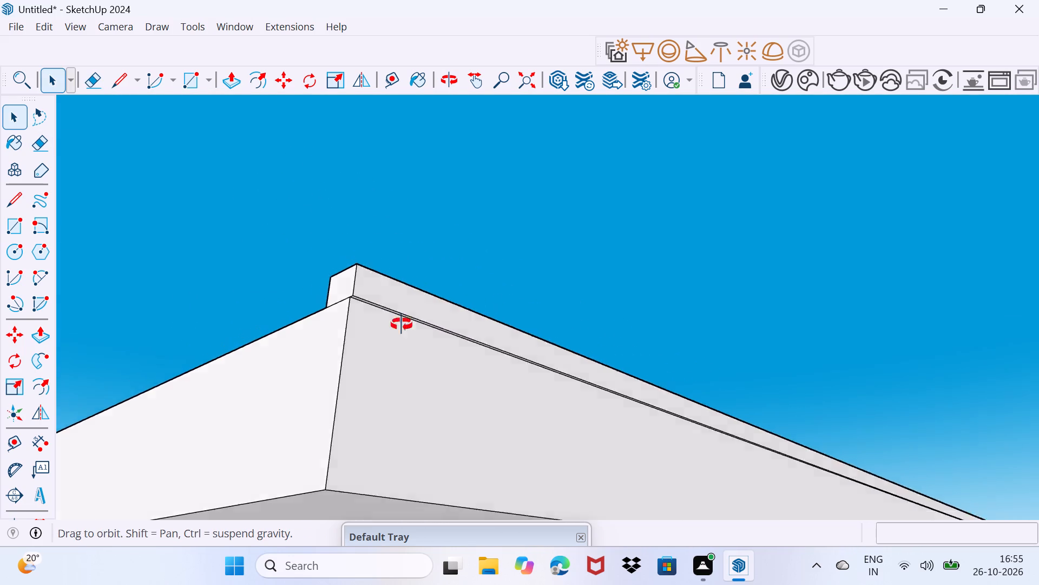
{"action": "middle_click_drag", "start_coordinate": [402, 324], "coordinate": [254, 363]}
{"action": "scroll", "coordinate": [218, 337], "scroll_direction": "down", "scroll_amount": 1}
{"action": "scroll", "coordinate": [472, 327], "scroll_direction": "down", "scroll_amount": 14}
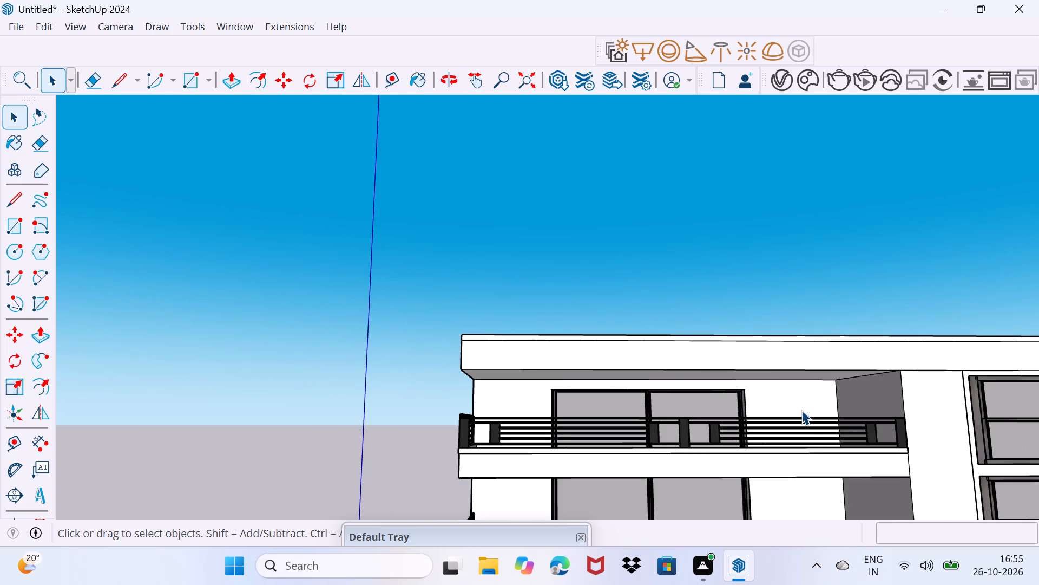
Paint the roof parapet's front face, end face and underside lip with a dark brown from Colors-Named.
{"action": "left_click_drag", "start_coordinate": [549, 532], "coordinate": [611, 475]}
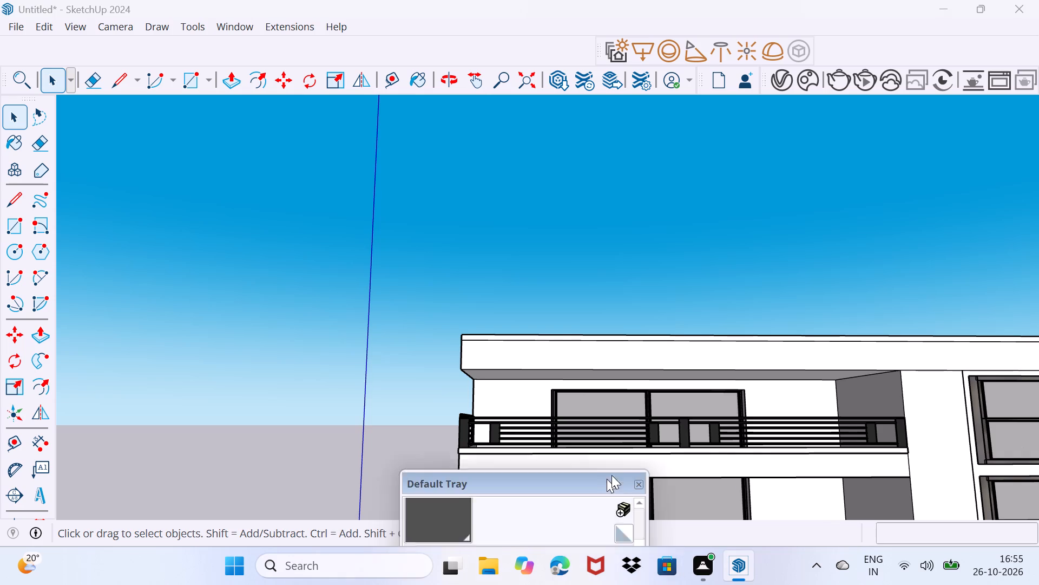
{"action": "left_click_drag", "start_coordinate": [611, 475], "coordinate": [784, 250]}
{"action": "scroll", "coordinate": [686, 394], "scroll_direction": "up", "scroll_amount": 1}
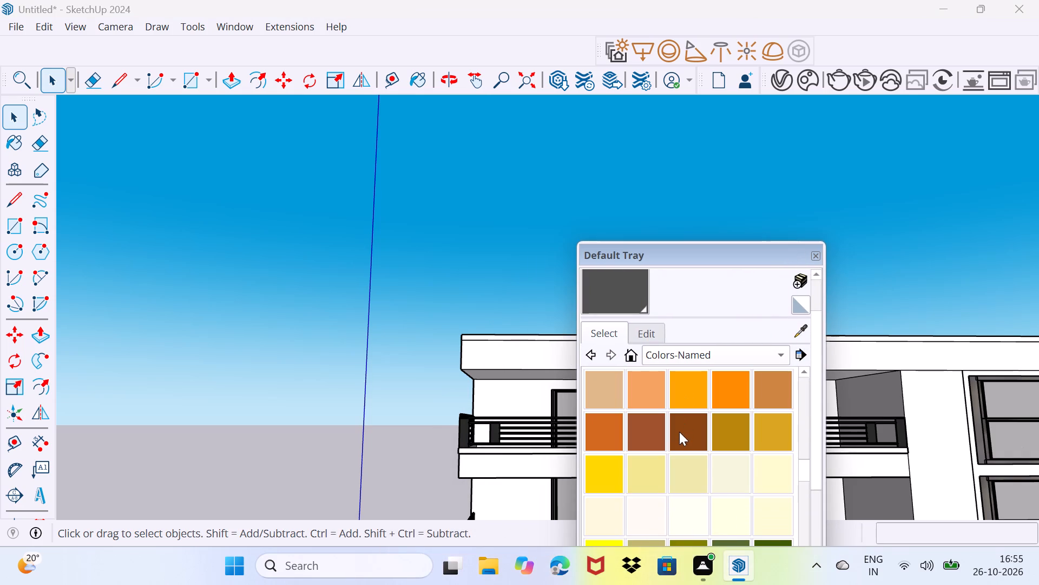
{"action": "left_click", "coordinate": [679, 432]}
{"action": "left_click_drag", "start_coordinate": [647, 257], "coordinate": [606, 487]}
{"action": "scroll", "coordinate": [602, 347], "scroll_direction": "up", "scroll_amount": 5}
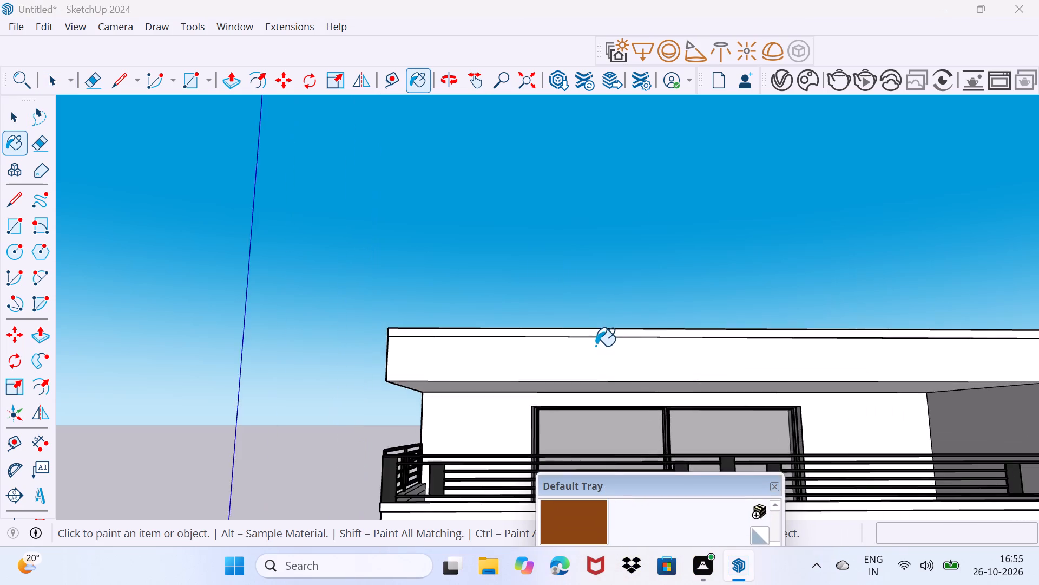
{"action": "scroll", "coordinate": [596, 346], "scroll_direction": "up", "scroll_amount": 4}
{"action": "left_click", "coordinate": [596, 327]}
{"action": "middle_click_drag", "start_coordinate": [482, 311], "coordinate": [677, 330]}
{"action": "scroll", "coordinate": [601, 346], "scroll_direction": "up", "scroll_amount": 3}
{"action": "left_click", "coordinate": [600, 346]}
{"action": "middle_click_drag", "start_coordinate": [645, 380], "coordinate": [642, 296]}
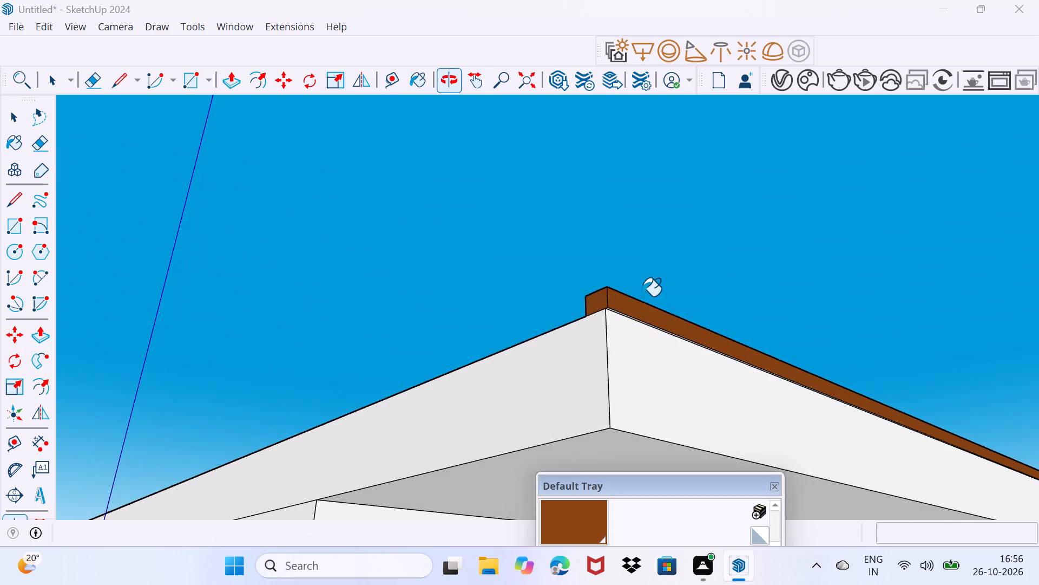
{"action": "scroll", "coordinate": [630, 324], "scroll_direction": "up", "scroll_amount": 11}
{"action": "left_click", "coordinate": [608, 295]}
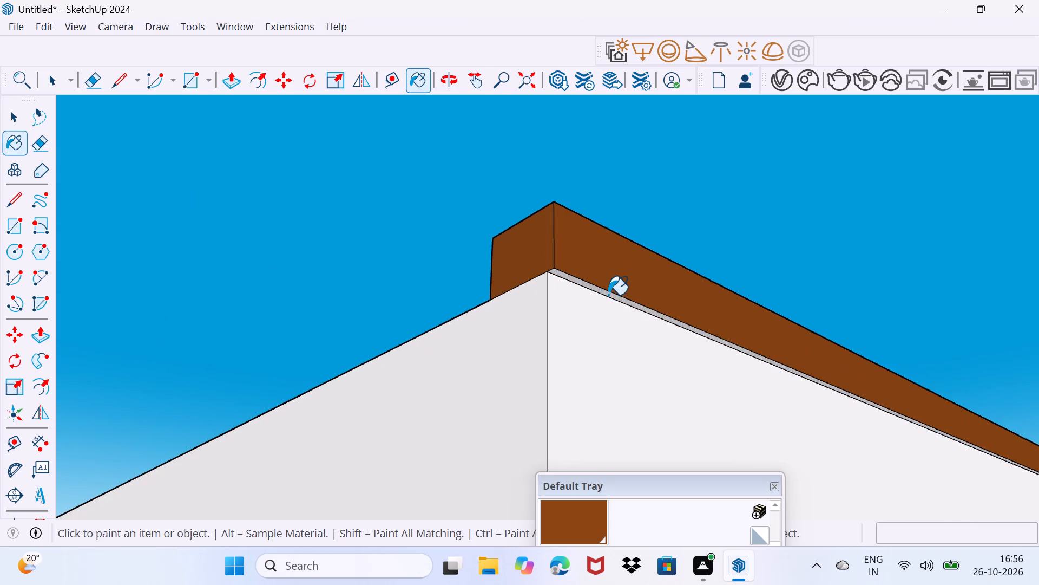
Paint the front, side and top faces of the coping brown on the wing's second balcony from the top.
{"action": "scroll", "coordinate": [615, 293], "scroll_direction": "down", "scroll_amount": 20}
{"action": "scroll", "coordinate": [615, 293], "scroll_direction": "down", "scroll_amount": 4}
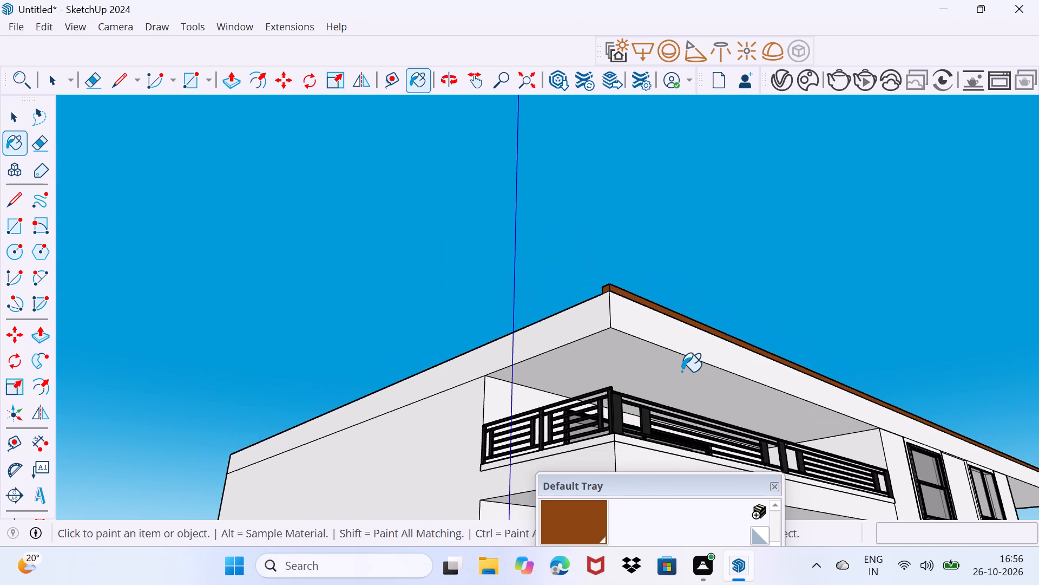
{"action": "middle_click_drag", "start_coordinate": [682, 372], "coordinate": [560, 125]}
{"action": "scroll", "coordinate": [470, 329], "scroll_direction": "up", "scroll_amount": 8}
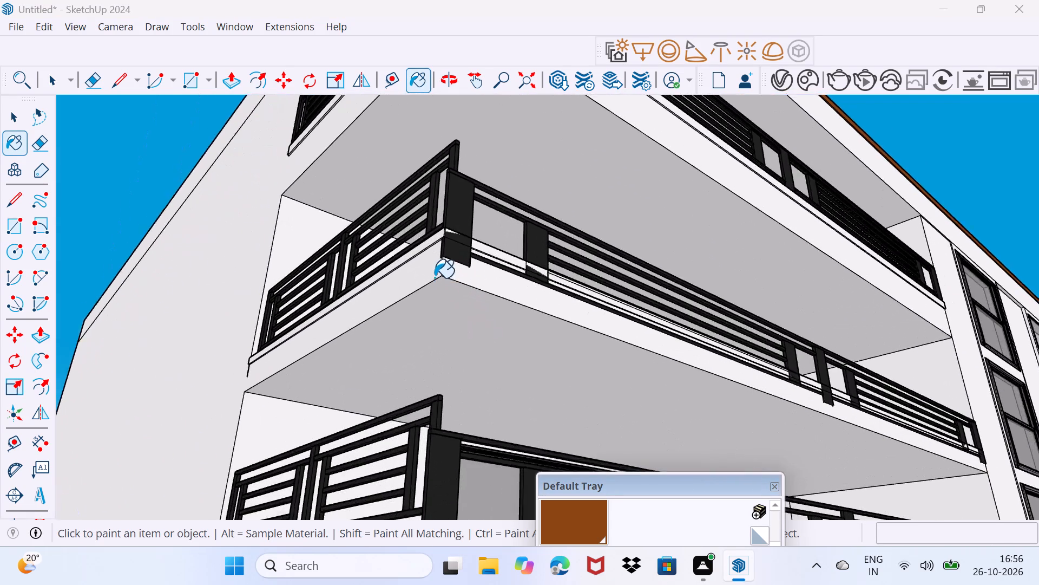
{"action": "middle_click_drag", "start_coordinate": [449, 257], "coordinate": [471, 345]}
{"action": "left_click", "coordinate": [506, 324]}
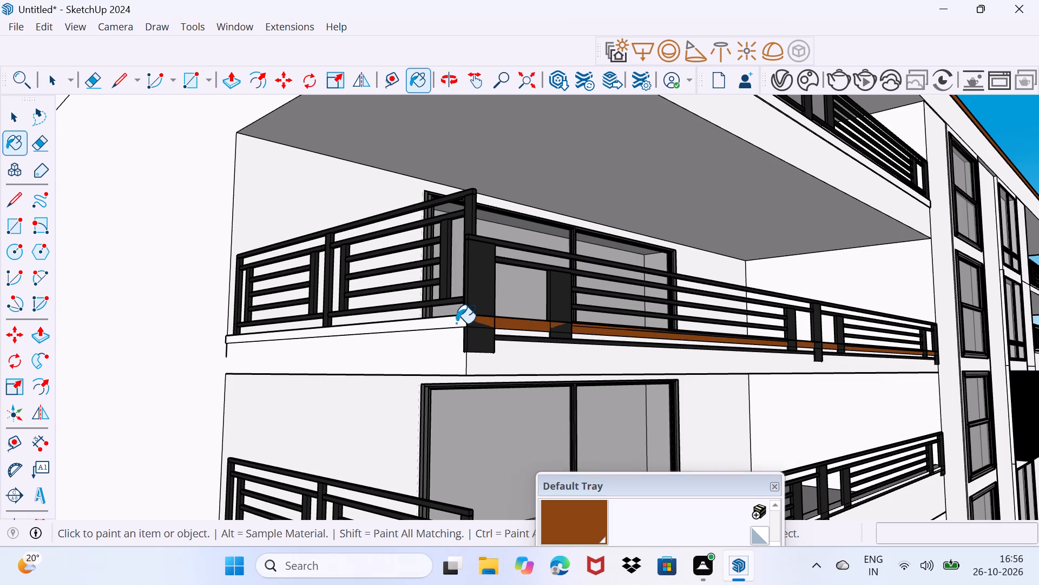
{"action": "left_click", "coordinate": [456, 323]}
{"action": "middle_click_drag", "start_coordinate": [465, 313], "coordinate": [504, 420]}
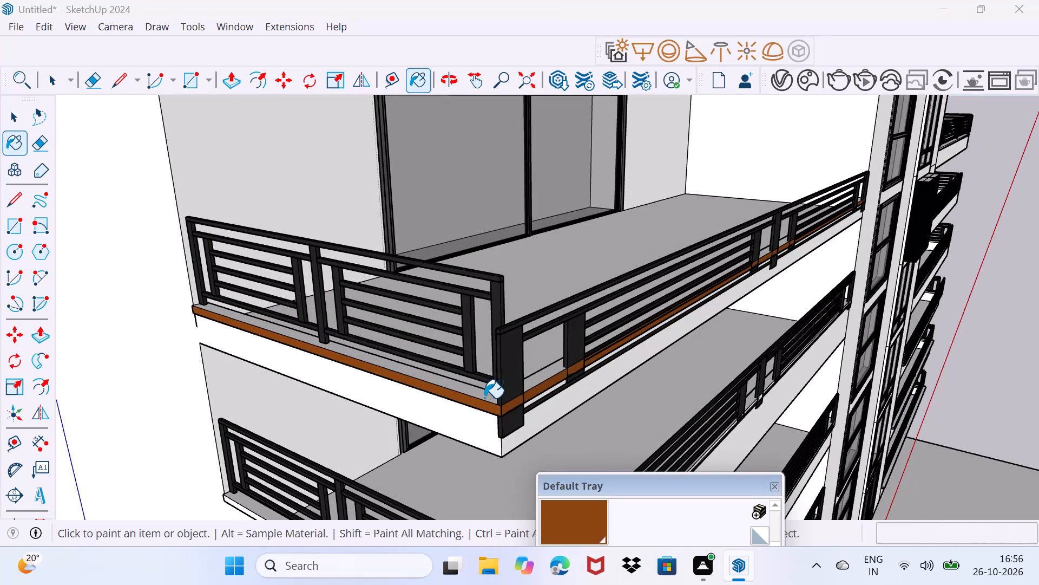
{"action": "left_click", "coordinate": [484, 398]}
Move that balcony's front railing up about 11 5/16" so its base sits on the brown coping.
{"action": "key", "text": "space"}
{"action": "left_click", "coordinate": [507, 376]}
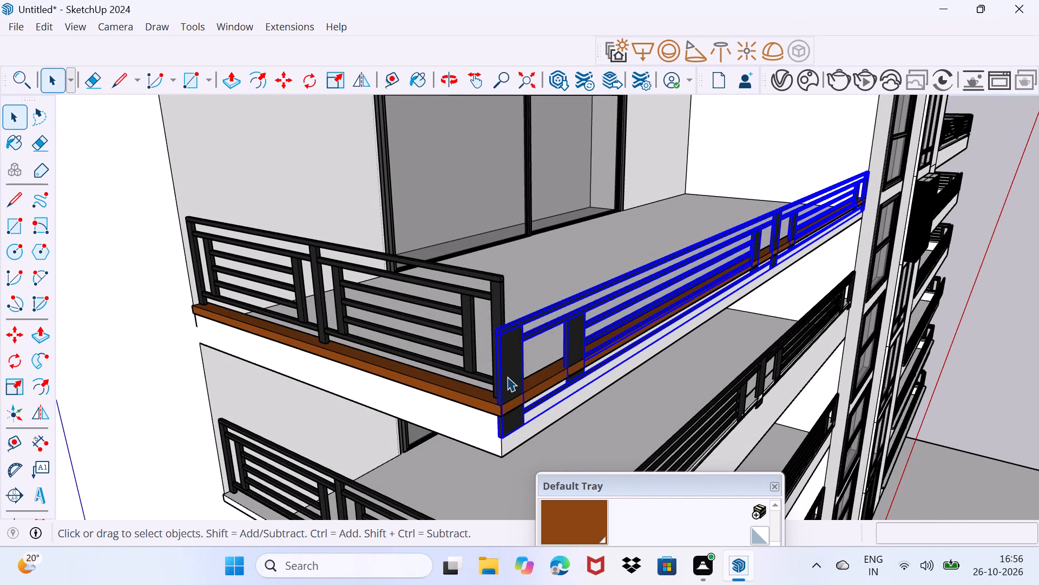
{"action": "key", "text": "m"}
{"action": "left_click", "coordinate": [501, 439]}
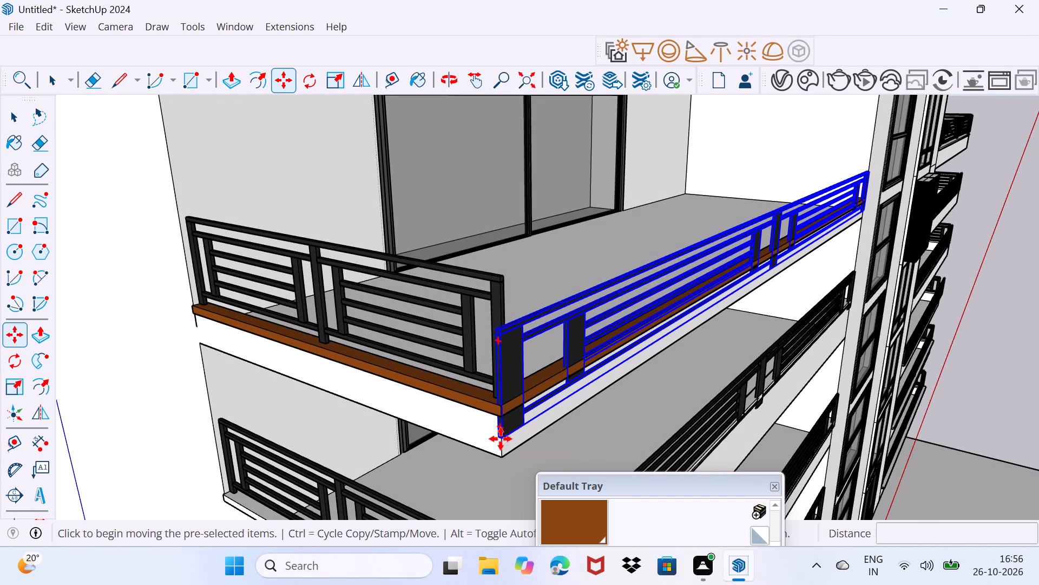
{"action": "left_click", "coordinate": [498, 405]}
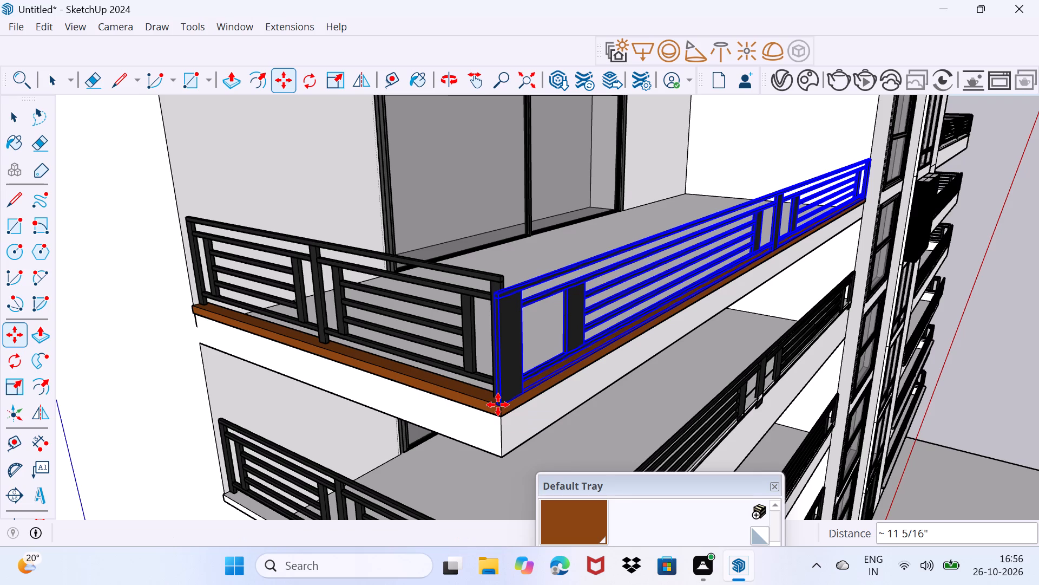
{"action": "key", "text": "space"}
Paint the coping's front and side faces on the next balcony down with the same brown.
{"action": "scroll", "coordinate": [560, 374], "scroll_direction": "down", "scroll_amount": 4}
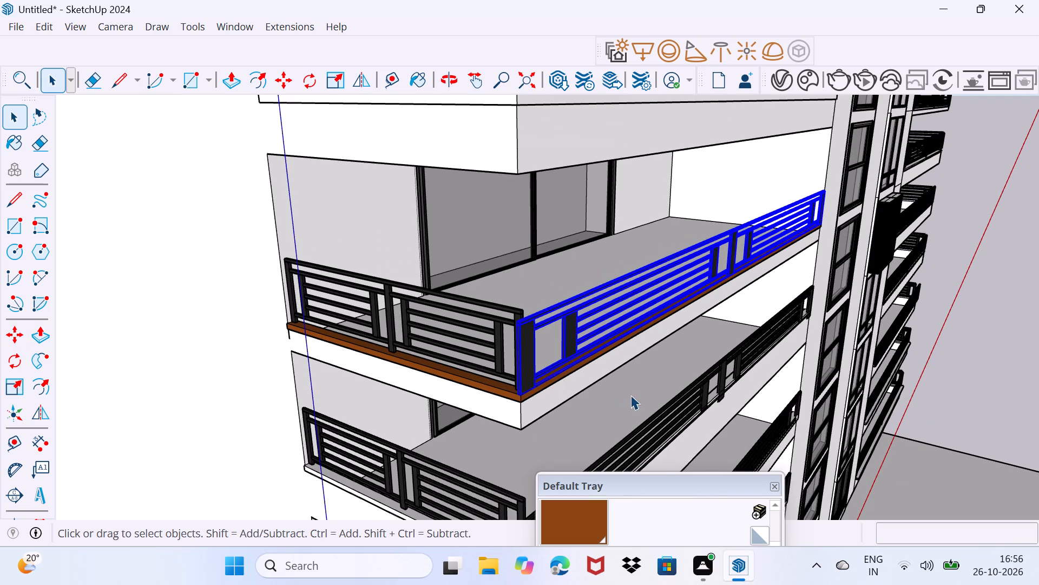
{"action": "left_click", "coordinate": [576, 517]}
{"action": "left_click_drag", "start_coordinate": [630, 473], "coordinate": [627, 502]}
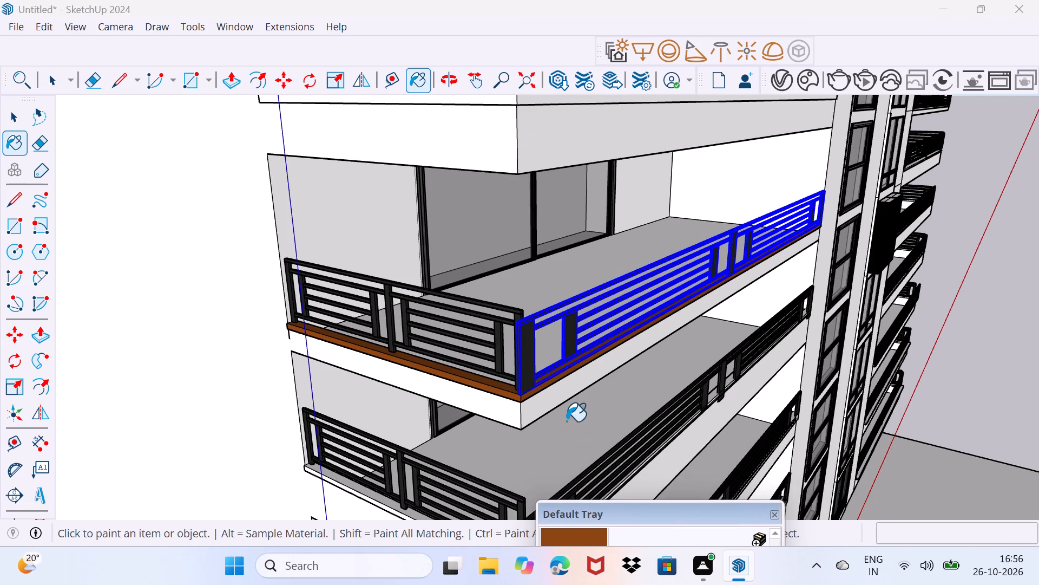
{"action": "scroll", "coordinate": [532, 376], "scroll_direction": "up", "scroll_amount": 3}
{"action": "middle_click_drag", "start_coordinate": [538, 381], "coordinate": [403, 269]}
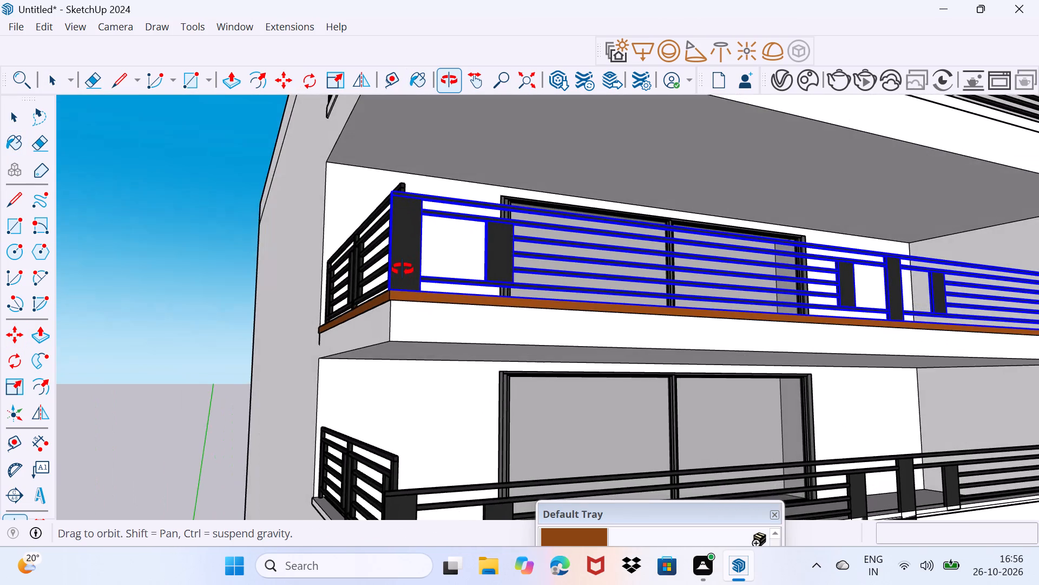
{"action": "middle_click_drag", "start_coordinate": [403, 269], "coordinate": [426, 182]}
{"action": "middle_click_drag", "start_coordinate": [472, 374], "coordinate": [492, 229], "text": "shift"}
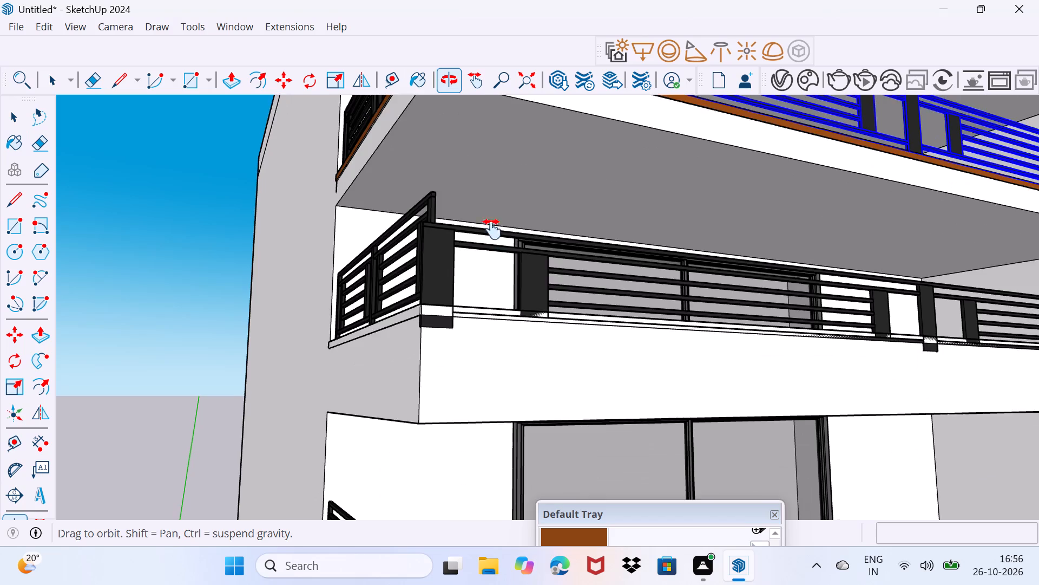
{"action": "middle_click_drag", "start_coordinate": [492, 229], "coordinate": [494, 223], "text": "shift"}
{"action": "scroll", "coordinate": [472, 236], "scroll_direction": "up", "scroll_amount": 3}
{"action": "left_click", "coordinate": [499, 196]}
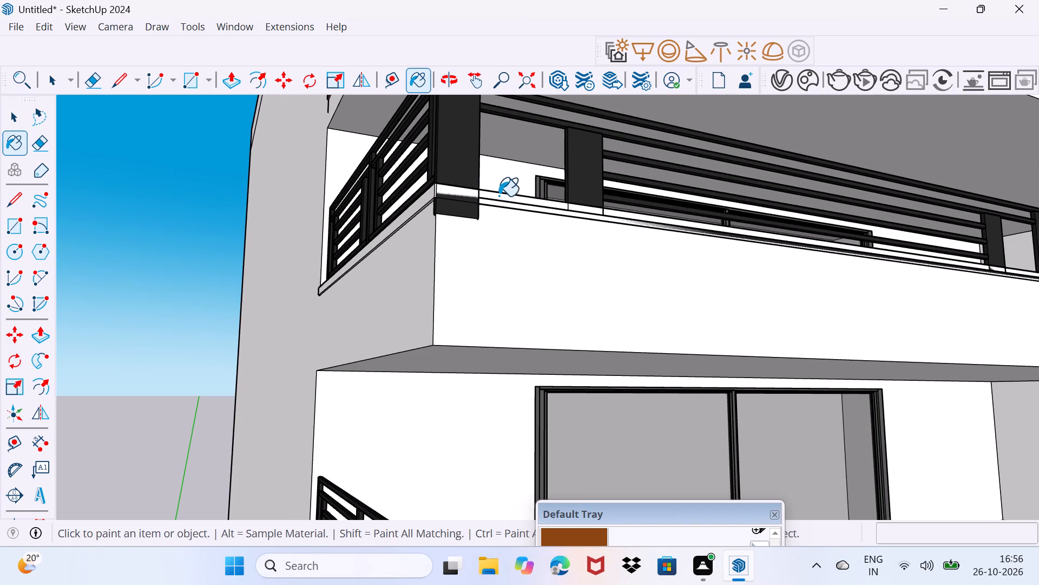
{"action": "left_click", "coordinate": [433, 193]}
Paint the front and side coping faces brown on the balcony one floor further down.
{"action": "middle_click_drag", "start_coordinate": [554, 356], "coordinate": [541, 212]}
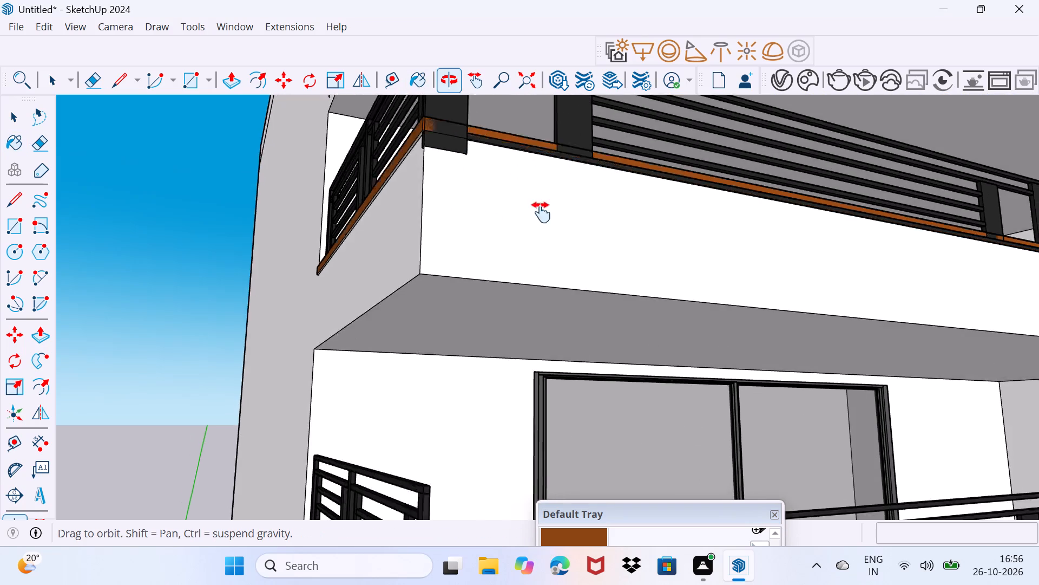
{"action": "middle_click_drag", "start_coordinate": [541, 212], "coordinate": [543, 197]}
{"action": "scroll", "coordinate": [543, 197], "scroll_direction": "down", "scroll_amount": 4}
{"action": "middle_click_drag", "start_coordinate": [534, 432], "coordinate": [529, 393], "text": "shift"}
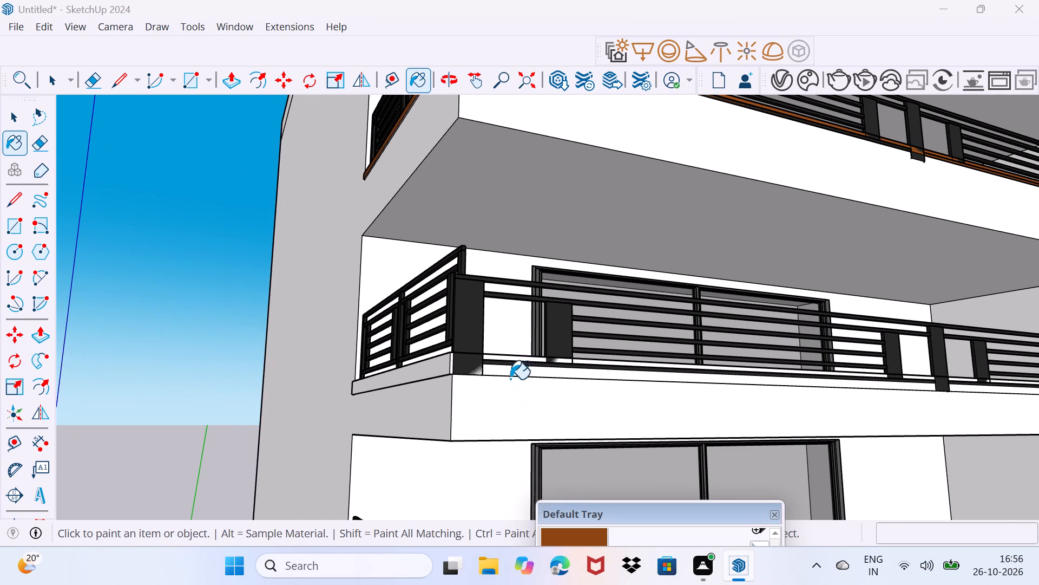
{"action": "left_click", "coordinate": [509, 375]}
{"action": "left_click", "coordinate": [445, 363]}
Continue down the same wing, painting the following balcony's front and side coping faces brown.
{"action": "middle_click_drag", "start_coordinate": [503, 388], "coordinate": [526, 250], "text": "shift"}
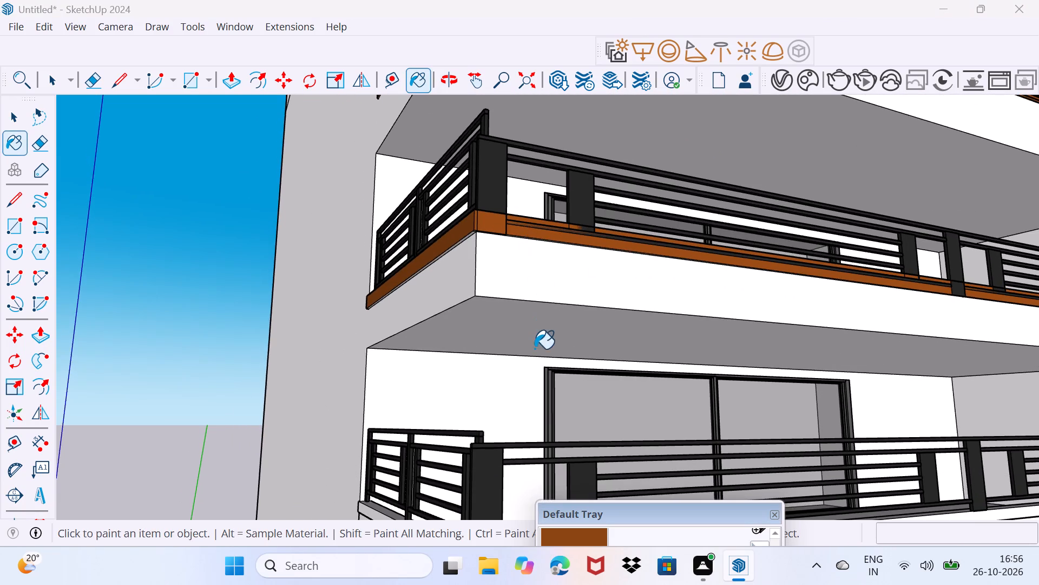
{"action": "middle_click_drag", "start_coordinate": [535, 349], "coordinate": [519, 151], "text": "shift"}
{"action": "left_click", "coordinate": [498, 211]}
{"action": "left_click", "coordinate": [425, 212]}
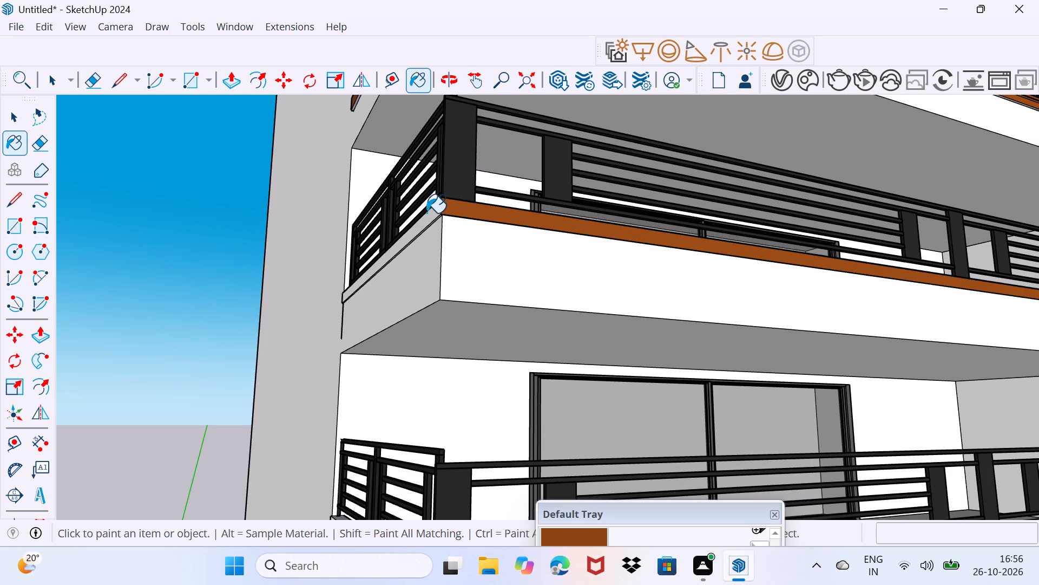
{"action": "left_click", "coordinate": [432, 214]}
Paint the front and side coping faces brown on the balcony directly below the one just painted.
{"action": "scroll", "coordinate": [470, 236], "scroll_direction": "down", "scroll_amount": 1}
{"action": "middle_click_drag", "start_coordinate": [509, 319], "coordinate": [469, 124], "text": "shift"}
{"action": "left_click", "coordinate": [442, 310]}
{"action": "left_click", "coordinate": [370, 309]}
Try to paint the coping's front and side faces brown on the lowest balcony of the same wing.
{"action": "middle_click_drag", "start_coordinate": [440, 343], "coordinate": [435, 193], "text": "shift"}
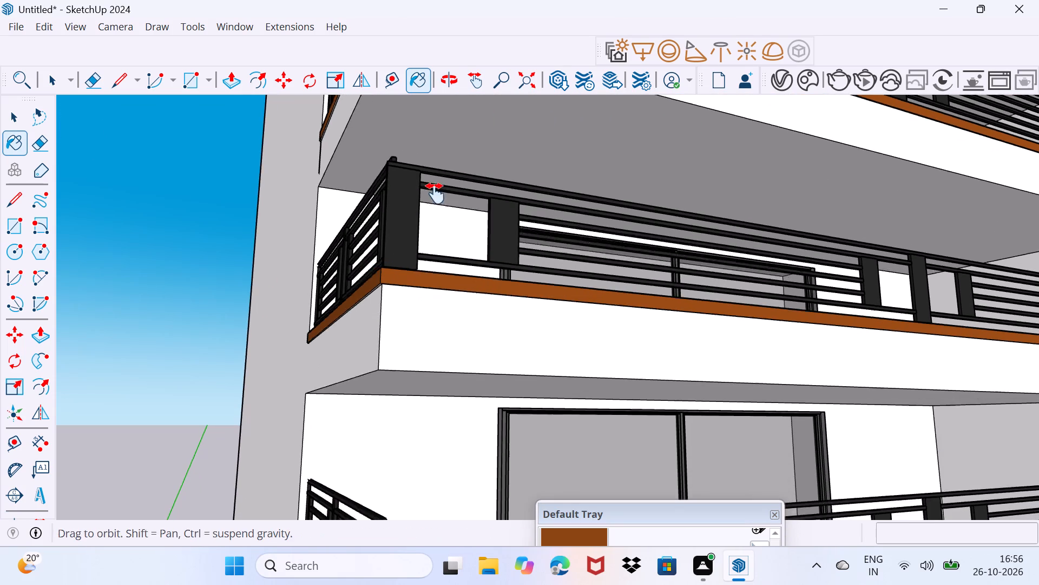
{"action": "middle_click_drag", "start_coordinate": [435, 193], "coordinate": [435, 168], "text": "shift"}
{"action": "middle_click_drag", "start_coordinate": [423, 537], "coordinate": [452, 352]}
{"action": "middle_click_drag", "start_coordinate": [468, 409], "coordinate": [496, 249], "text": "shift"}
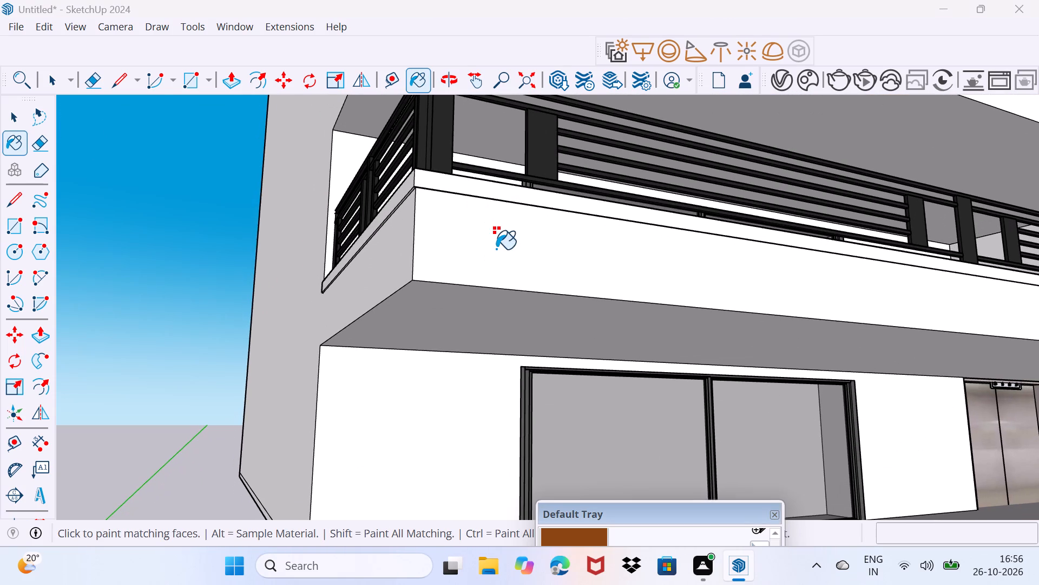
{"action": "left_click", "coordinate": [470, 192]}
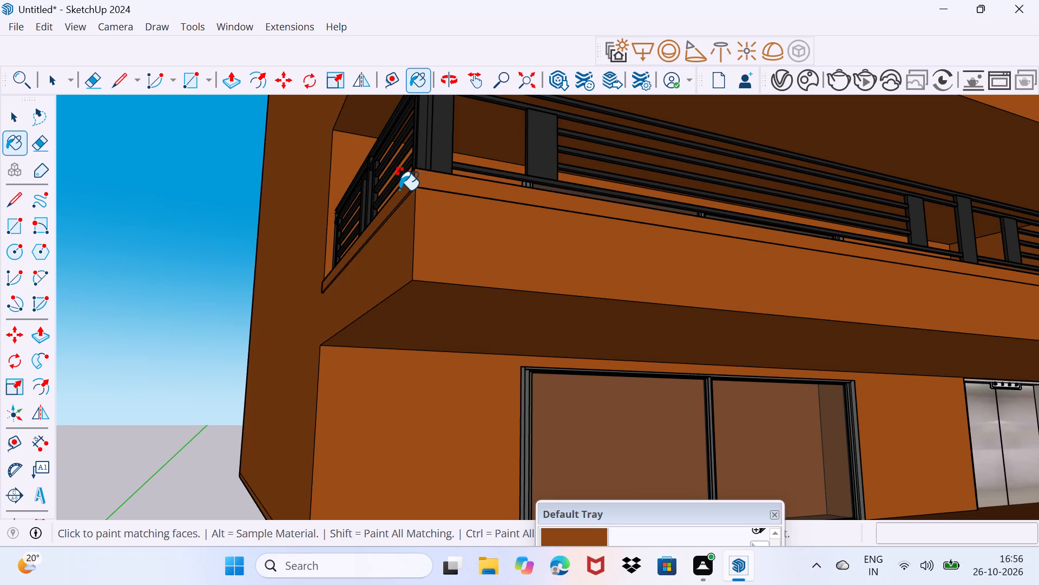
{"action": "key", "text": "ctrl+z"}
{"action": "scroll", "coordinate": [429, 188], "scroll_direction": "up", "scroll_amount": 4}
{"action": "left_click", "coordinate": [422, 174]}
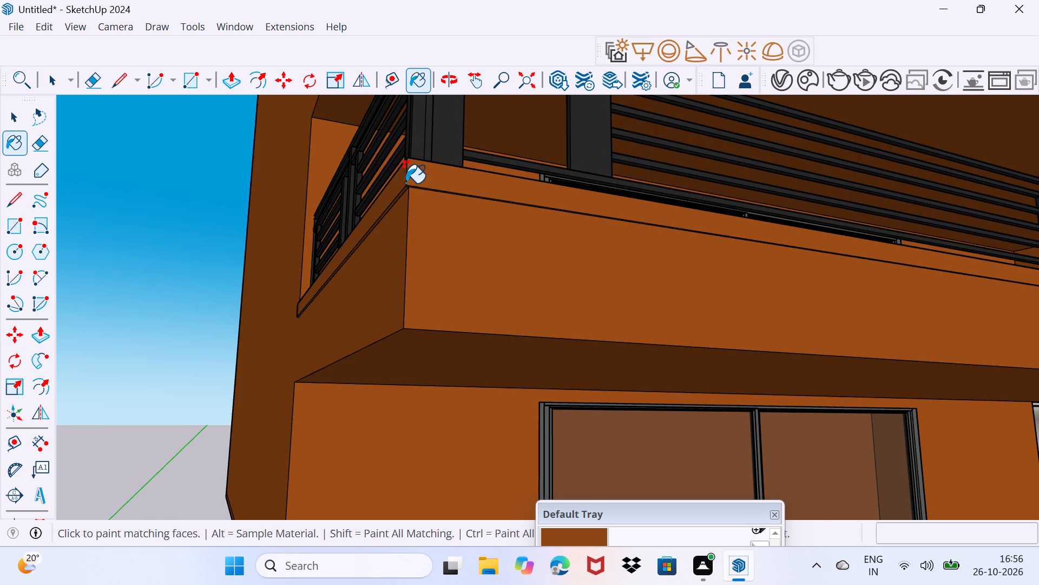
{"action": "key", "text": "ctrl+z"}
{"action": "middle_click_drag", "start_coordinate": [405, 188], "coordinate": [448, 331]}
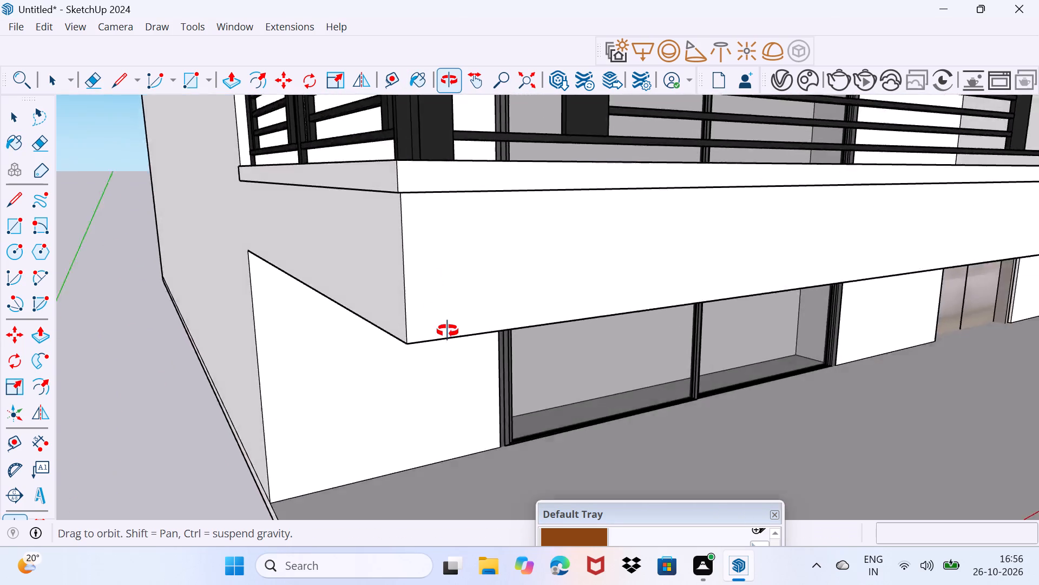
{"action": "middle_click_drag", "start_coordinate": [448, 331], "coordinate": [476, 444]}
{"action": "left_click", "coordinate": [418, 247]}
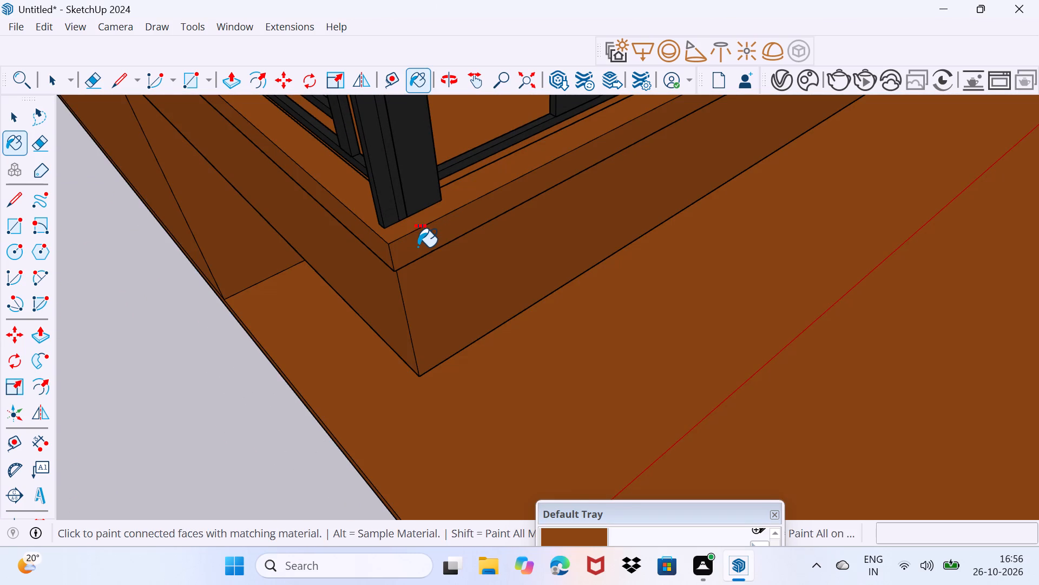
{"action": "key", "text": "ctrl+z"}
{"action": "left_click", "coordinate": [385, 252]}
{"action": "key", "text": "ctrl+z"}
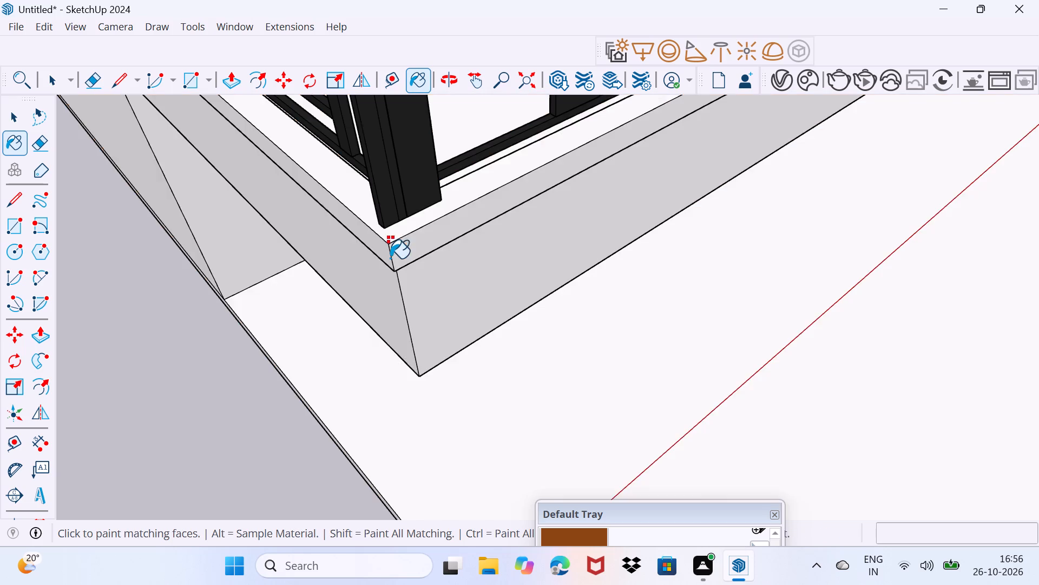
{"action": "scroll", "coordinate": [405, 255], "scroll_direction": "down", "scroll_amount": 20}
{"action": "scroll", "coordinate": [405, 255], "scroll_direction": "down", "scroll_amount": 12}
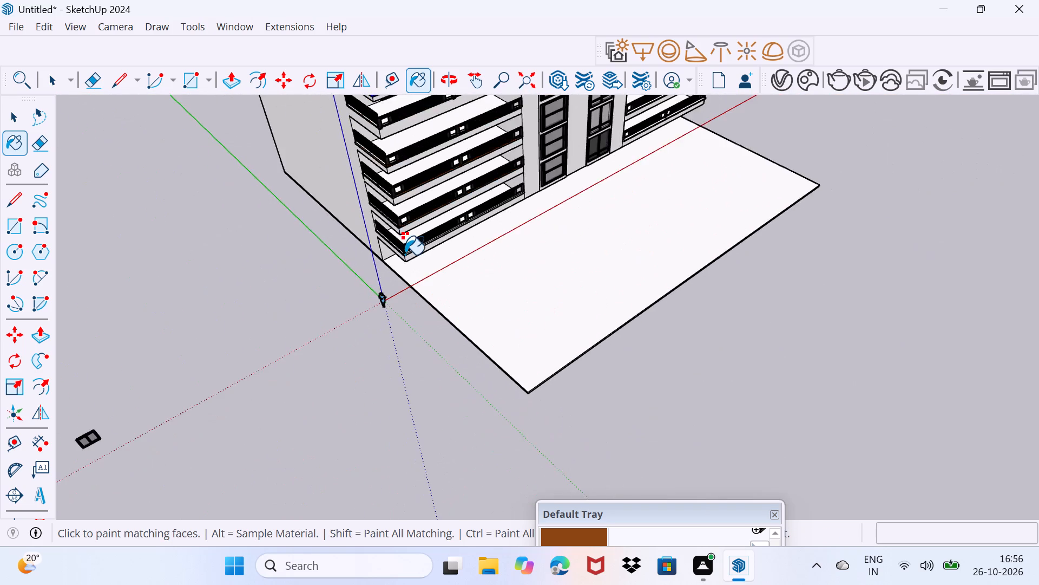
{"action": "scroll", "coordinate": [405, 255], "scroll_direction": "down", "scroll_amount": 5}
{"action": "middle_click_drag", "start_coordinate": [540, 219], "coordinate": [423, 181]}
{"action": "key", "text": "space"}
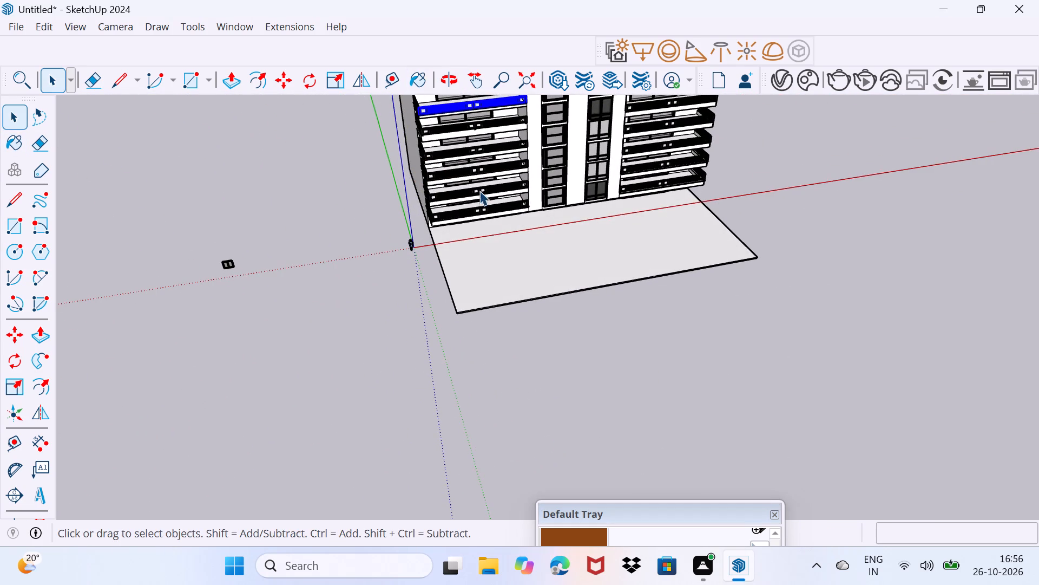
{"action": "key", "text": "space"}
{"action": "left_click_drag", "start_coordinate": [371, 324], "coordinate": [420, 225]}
Pick a pale khaki yellow from Colors-Named and paint the back walls behind the right wing's top three balconies.
{"action": "middle_click_drag", "start_coordinate": [544, 206], "coordinate": [536, 220]}
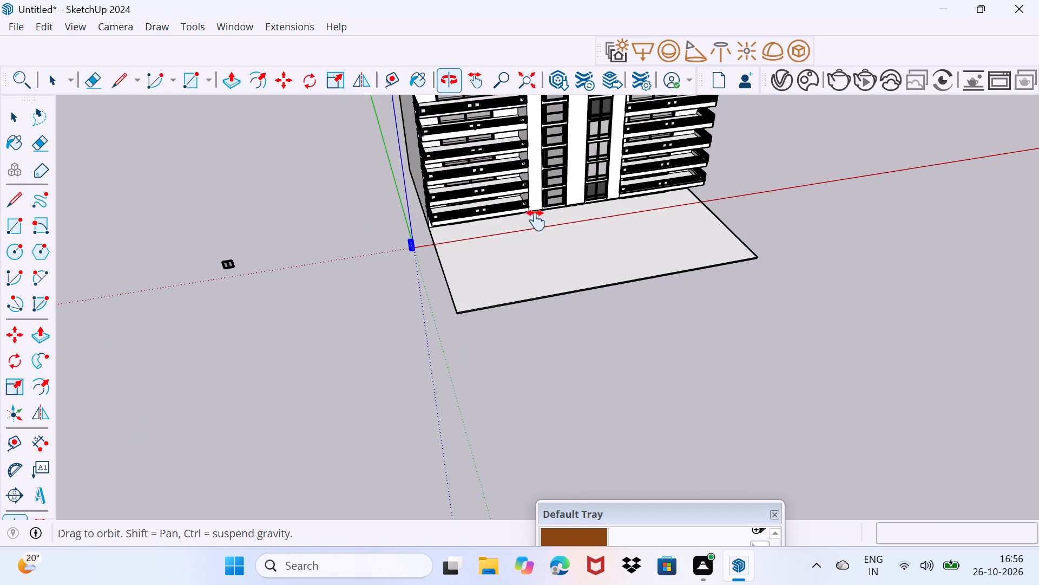
{"action": "middle_click_drag", "start_coordinate": [536, 220], "coordinate": [412, 421]}
{"action": "middle_click_drag", "start_coordinate": [411, 421], "coordinate": [332, 270]}
{"action": "scroll", "coordinate": [568, 288], "scroll_direction": "up", "scroll_amount": 5}
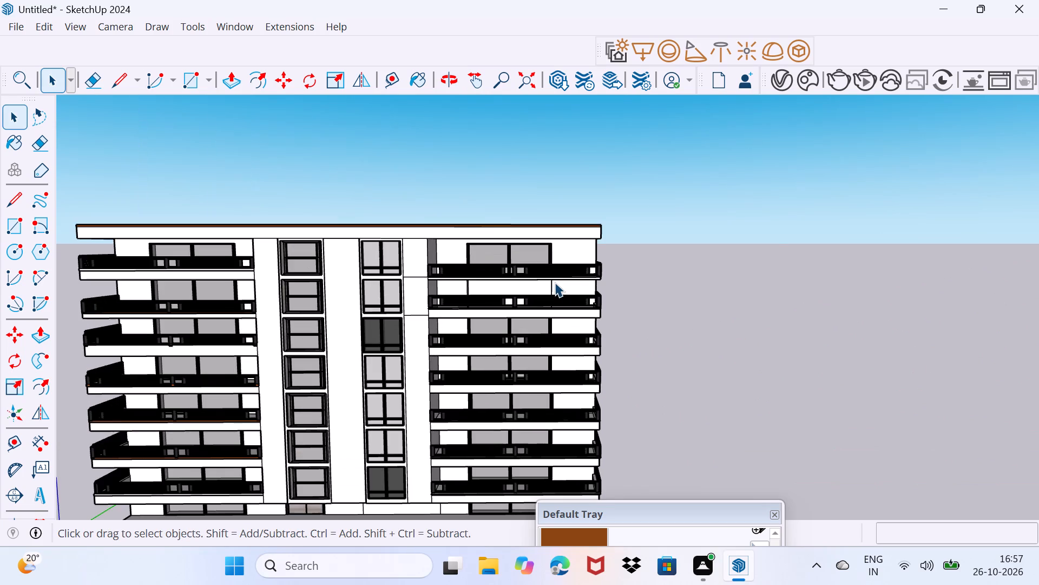
{"action": "key", "text": "space"}
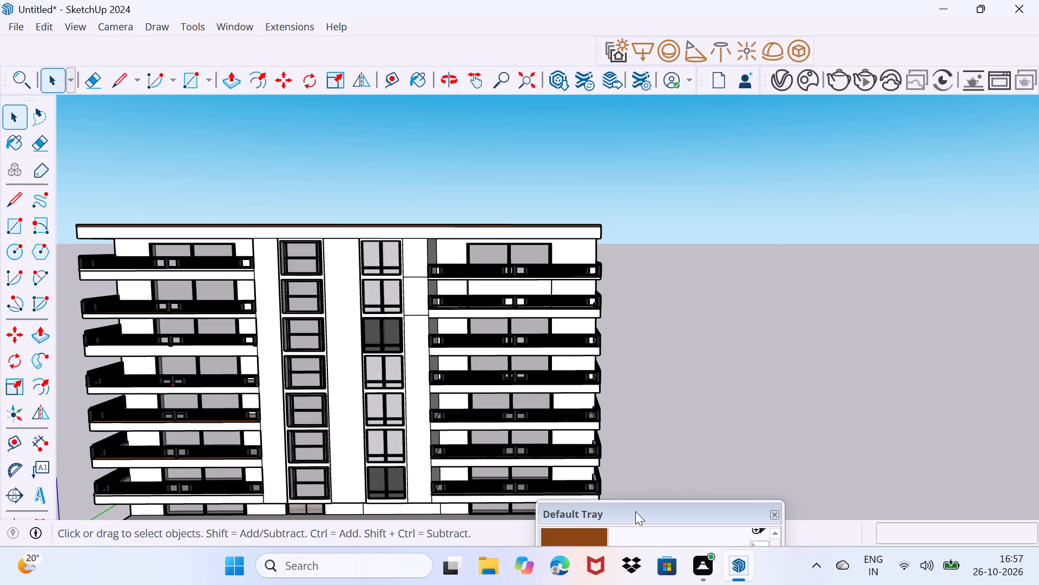
{"action": "left_click_drag", "start_coordinate": [643, 507], "coordinate": [775, 211]}
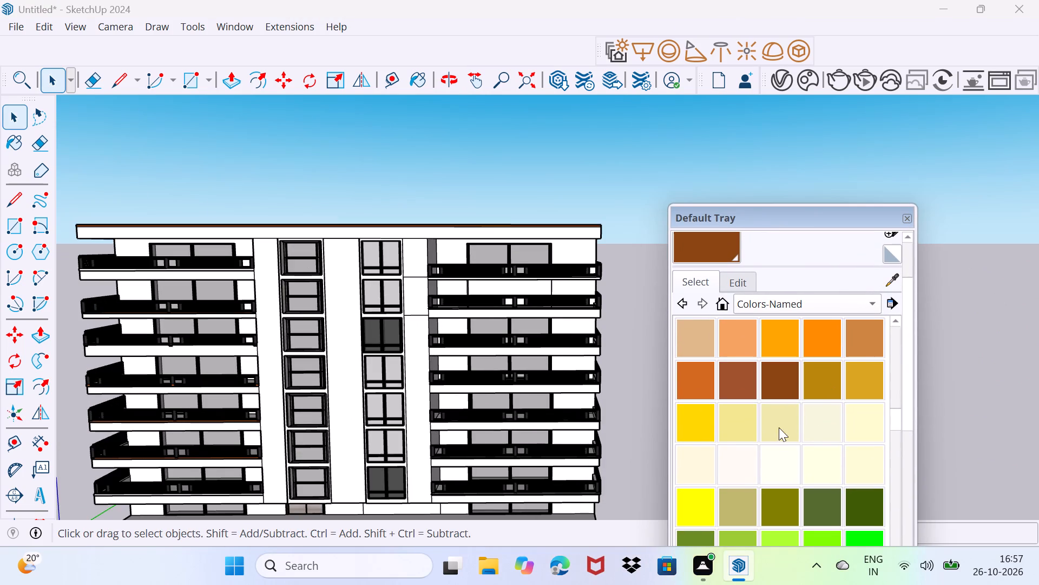
{"action": "scroll", "coordinate": [807, 402], "scroll_direction": "down", "scroll_amount": 3}
{"action": "scroll", "coordinate": [806, 402], "scroll_direction": "up", "scroll_amount": 2}
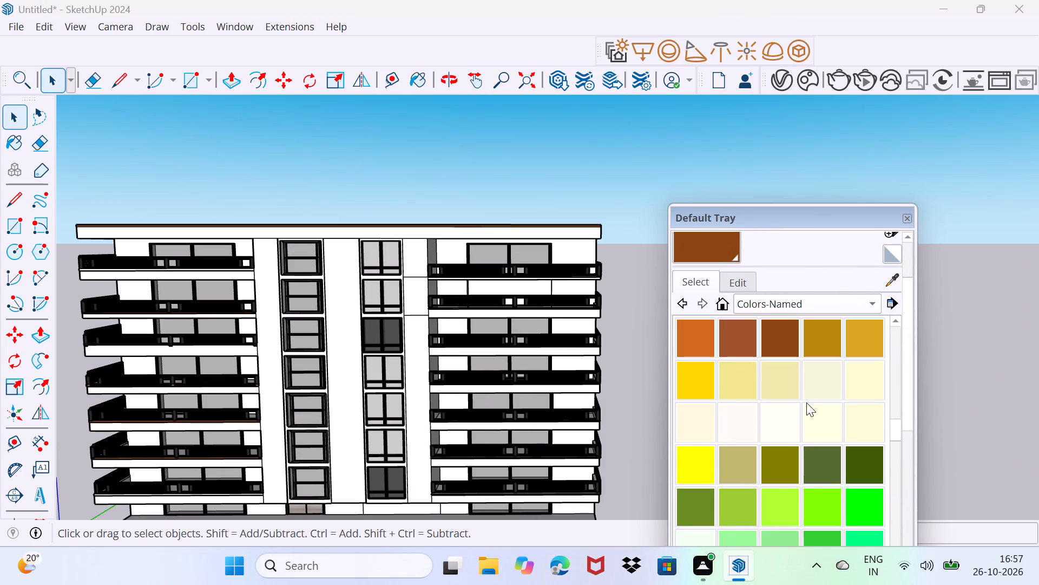
{"action": "scroll", "coordinate": [806, 402], "scroll_direction": "up", "scroll_amount": 3}
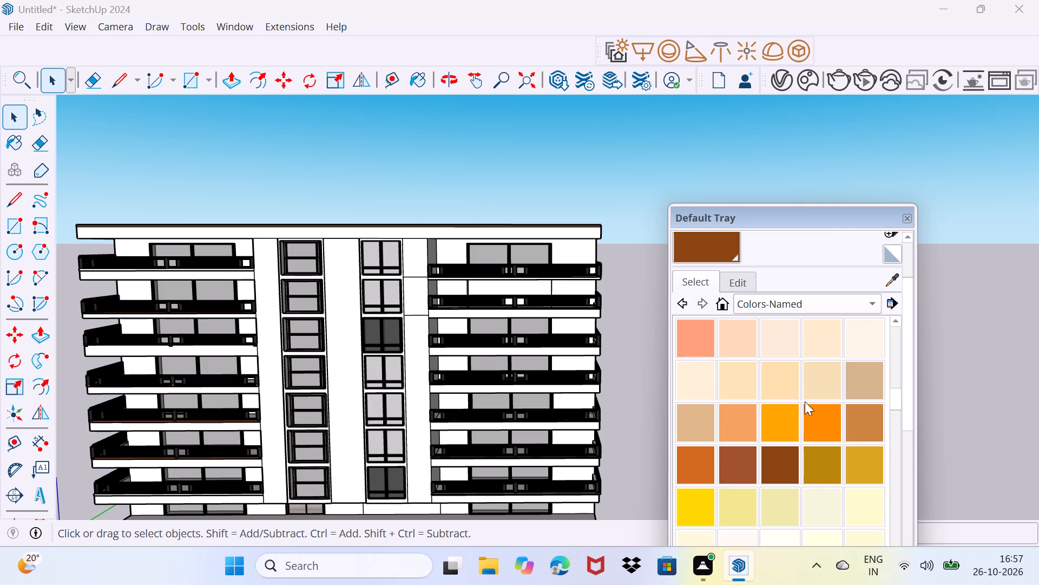
{"action": "scroll", "coordinate": [805, 401], "scroll_direction": "down", "scroll_amount": 3}
{"action": "left_click", "coordinate": [742, 381]}
{"action": "left_click_drag", "start_coordinate": [763, 210], "coordinate": [760, 223]}
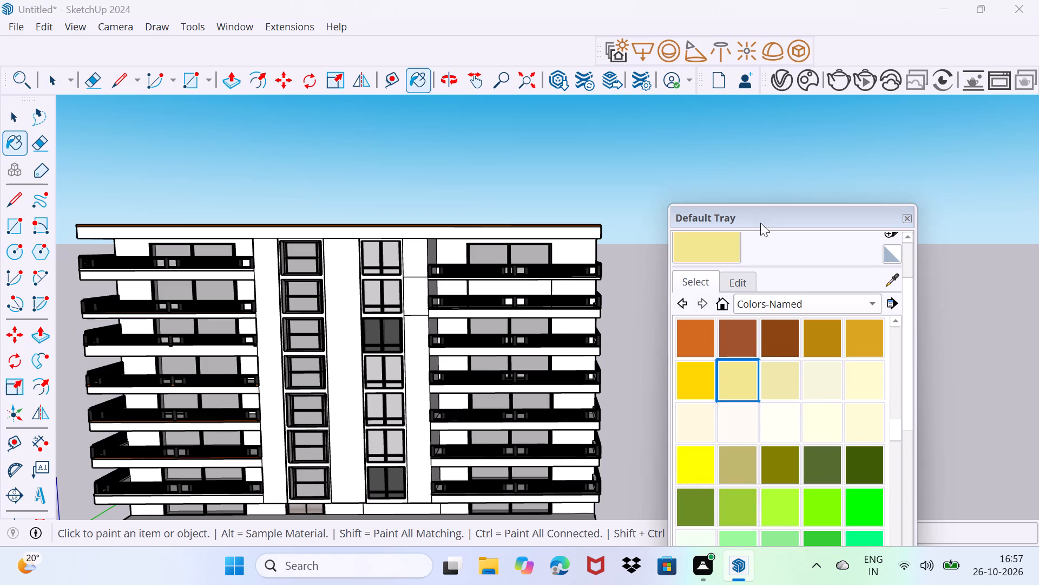
{"action": "left_click_drag", "start_coordinate": [760, 223], "coordinate": [644, 545]}
{"action": "scroll", "coordinate": [570, 327], "scroll_direction": "up", "scroll_amount": 9}
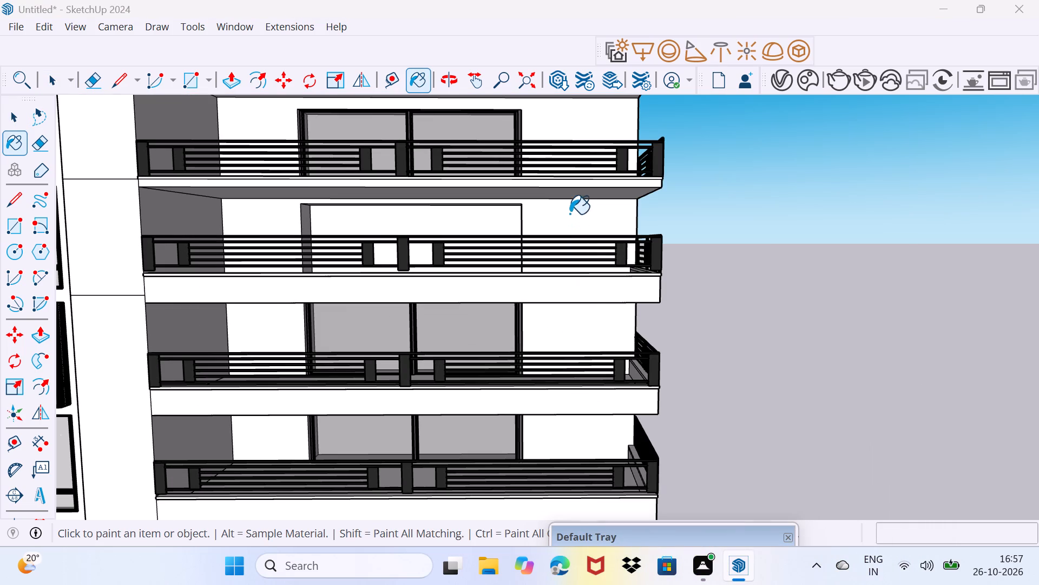
{"action": "left_click", "coordinate": [570, 214]}
{"action": "middle_click_drag", "start_coordinate": [532, 212], "coordinate": [514, 254]}
{"action": "left_click", "coordinate": [553, 120]}
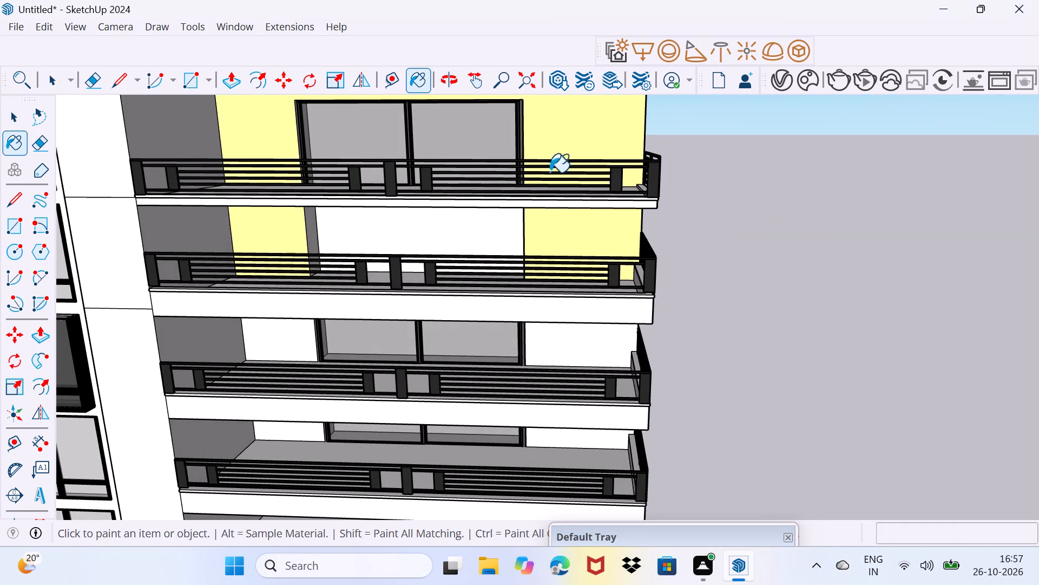
{"action": "left_click", "coordinate": [576, 339]}
Paint the back walls behind the right wing's remaining lower balconies and its ground-floor wall the same pale yellow.
{"action": "middle_click_drag", "start_coordinate": [578, 375], "coordinate": [600, 204]}
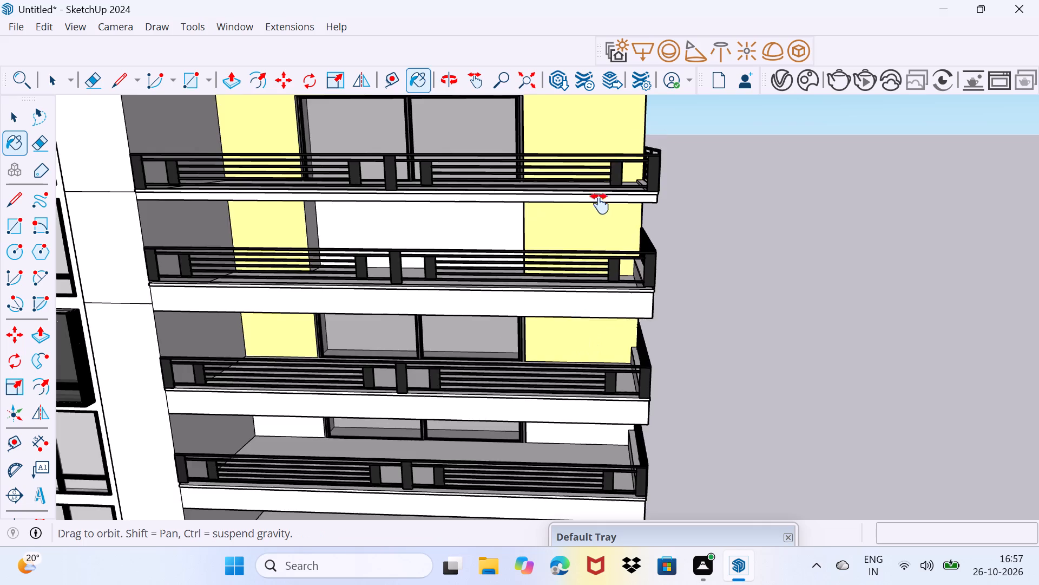
{"action": "middle_click_drag", "start_coordinate": [600, 204], "coordinate": [603, 192]}
{"action": "left_click", "coordinate": [607, 272]}
{"action": "left_click", "coordinate": [588, 379]}
{"action": "middle_click_drag", "start_coordinate": [601, 382], "coordinate": [617, 244], "text": "shift"}
{"action": "left_click", "coordinate": [617, 298]}
{"action": "left_click", "coordinate": [633, 395]}
{"action": "middle_click_drag", "start_coordinate": [628, 408], "coordinate": [666, 266]}
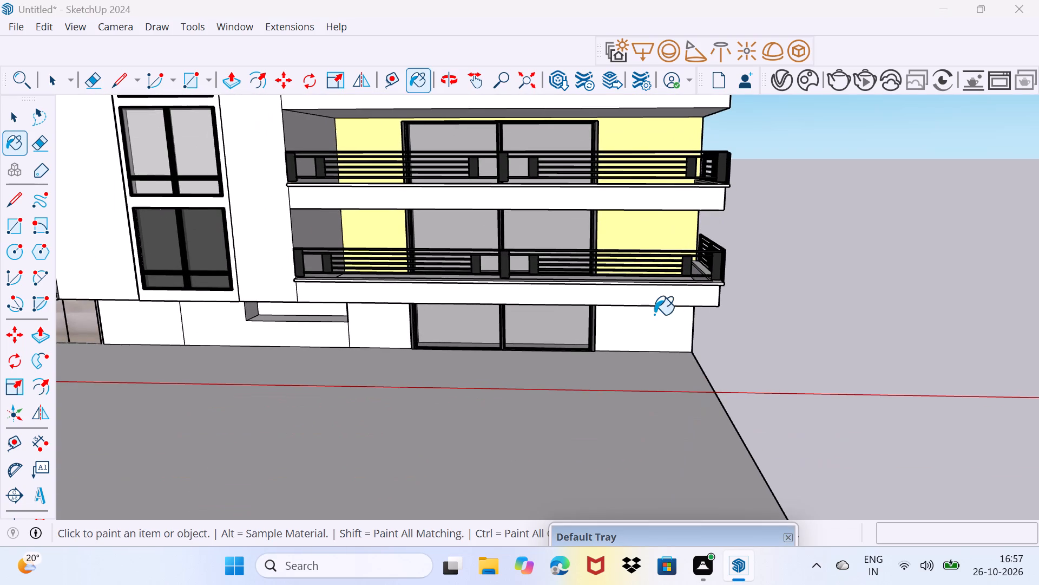
{"action": "left_click", "coordinate": [640, 334]}
Paint the ground-floor walls of the central section and the left wing the same pale yellow.
{"action": "middle_click_drag", "start_coordinate": [346, 276], "coordinate": [713, 281]}
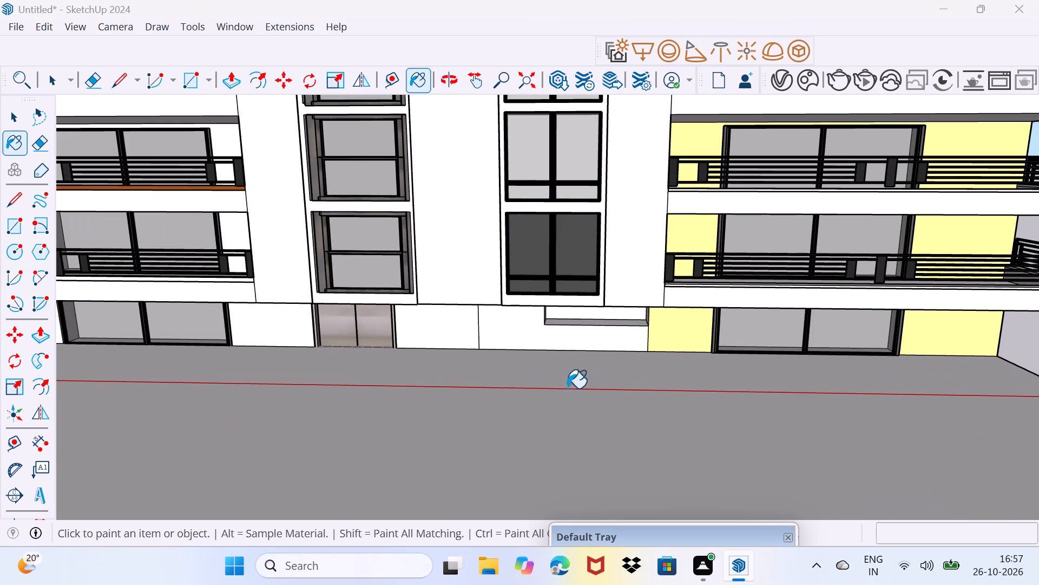
{"action": "left_click", "coordinate": [513, 337]}
{"action": "left_click", "coordinate": [452, 335]}
{"action": "left_click", "coordinate": [286, 323]}
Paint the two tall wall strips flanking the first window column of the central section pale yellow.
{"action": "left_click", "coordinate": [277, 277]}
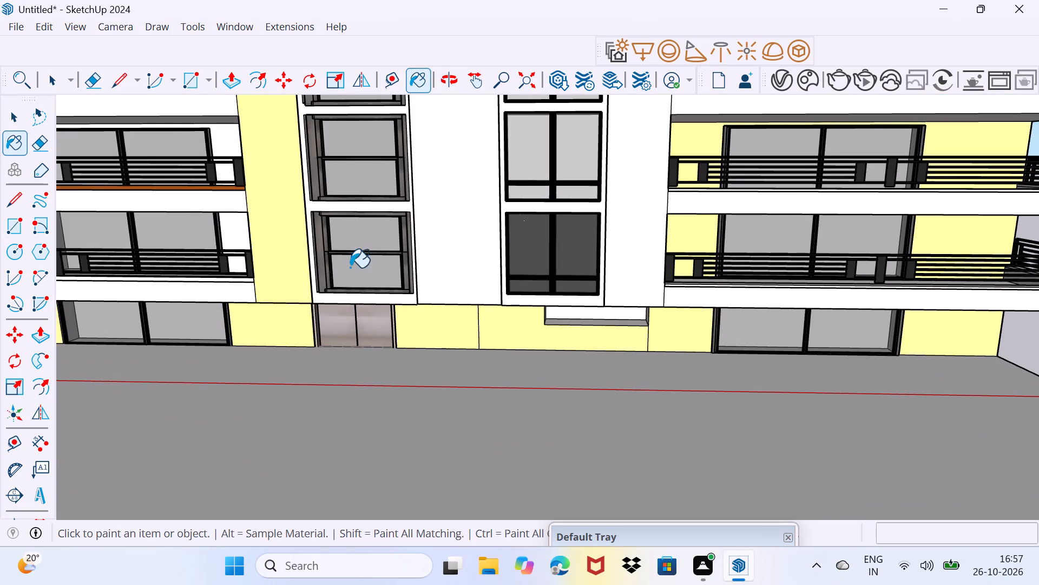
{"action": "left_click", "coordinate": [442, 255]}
Paint the back walls behind the left wing's lowest four balconies pale yellow, plus the recess side wall on the fourth.
{"action": "middle_click_drag", "start_coordinate": [339, 263], "coordinate": [734, 336]}
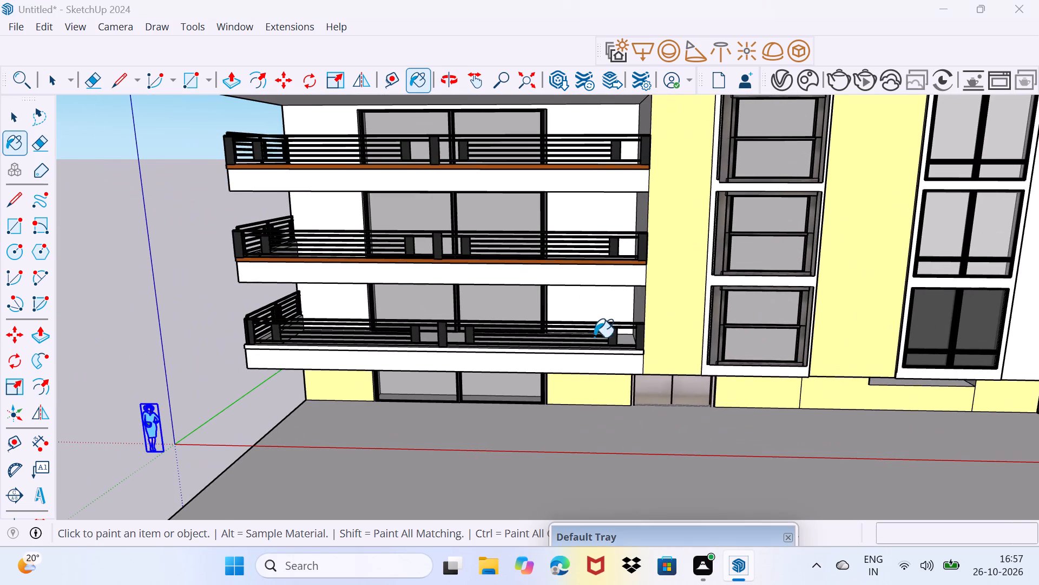
{"action": "left_click", "coordinate": [587, 312]}
{"action": "left_click", "coordinate": [597, 215]}
{"action": "middle_click_drag", "start_coordinate": [597, 215], "coordinate": [599, 398]}
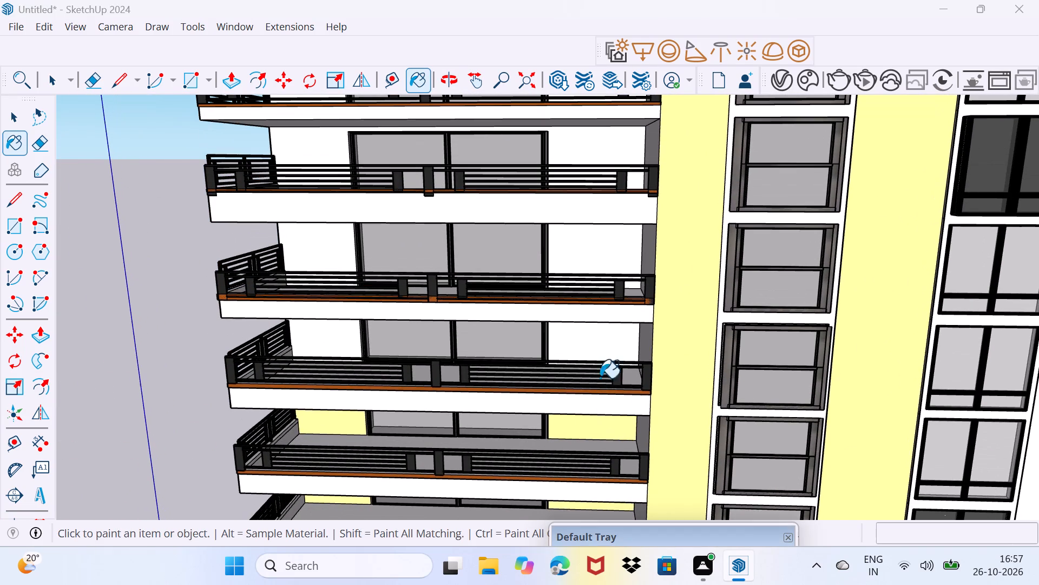
{"action": "left_click", "coordinate": [602, 347]}
{"action": "left_click", "coordinate": [607, 278]}
{"action": "left_click", "coordinate": [648, 258]}
Paint the back walls behind the left wing's upper three balconies pale yellow, up to the top floor.
{"action": "middle_click_drag", "start_coordinate": [642, 253], "coordinate": [656, 352], "text": "shift"}
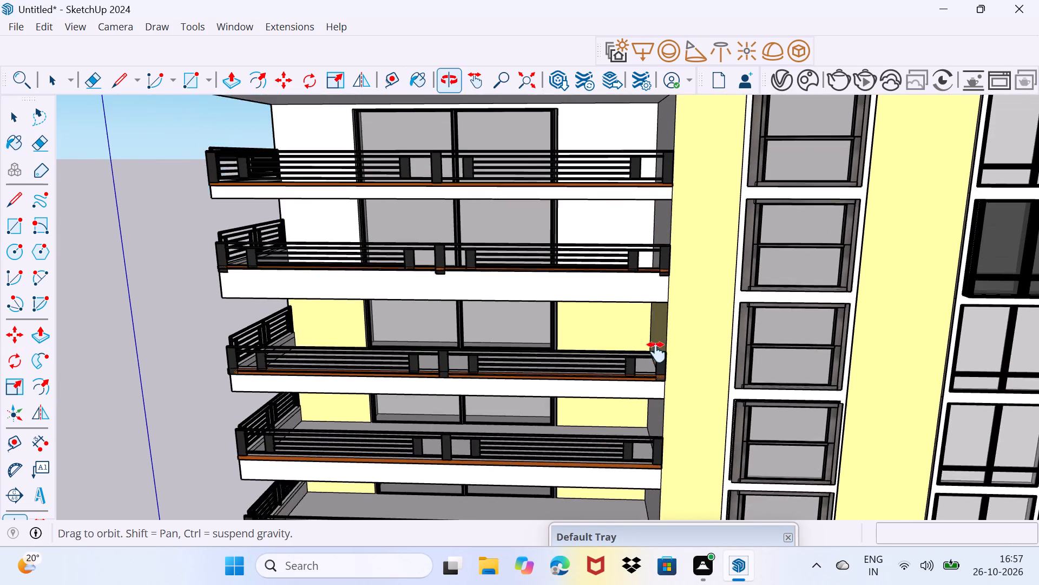
{"action": "middle_click_drag", "start_coordinate": [656, 352], "coordinate": [656, 355], "text": "shift"}
{"action": "left_click", "coordinate": [616, 282]}
{"action": "left_click", "coordinate": [616, 191]}
{"action": "middle_click_drag", "start_coordinate": [621, 185], "coordinate": [617, 456], "text": "shift"}
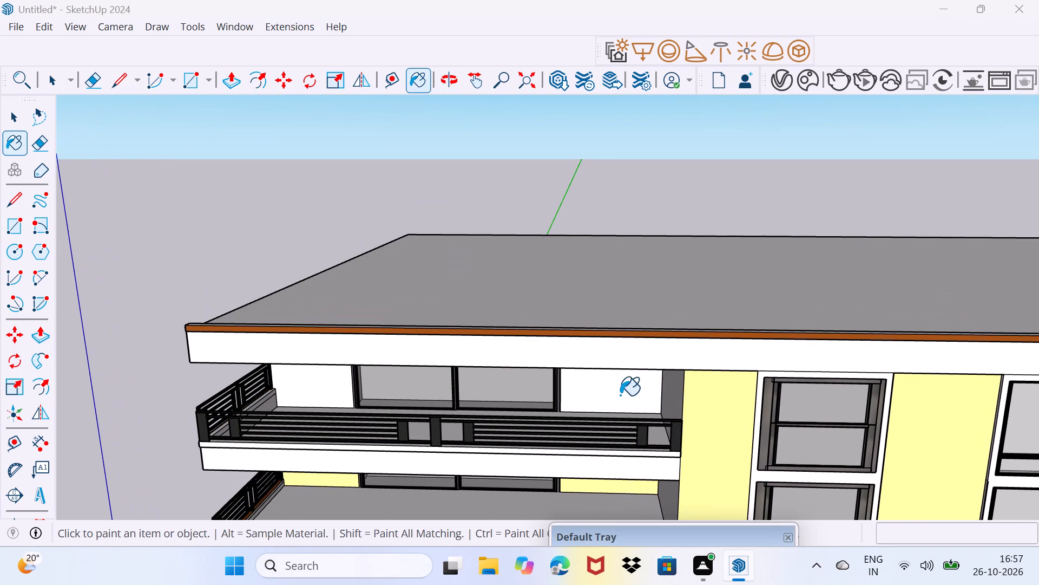
{"action": "left_click", "coordinate": [624, 382]}
Pick a medium-dark gray from Colors-Named and paint the two tall wall strips flanking the central section's first window column.
{"action": "middle_click_drag", "start_coordinate": [640, 386], "coordinate": [805, 302]}
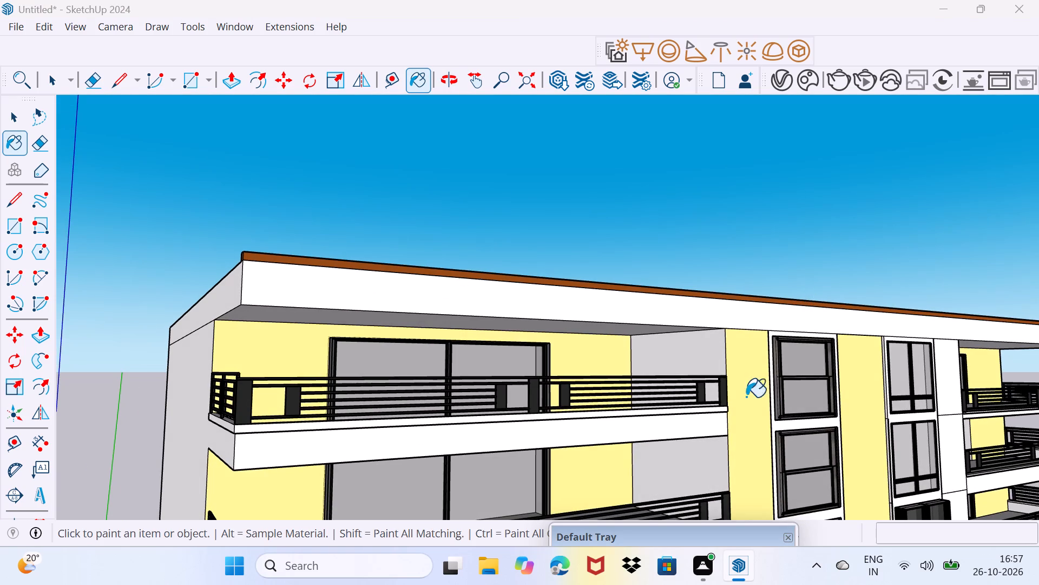
{"action": "left_click_drag", "start_coordinate": [669, 538], "coordinate": [726, 338]}
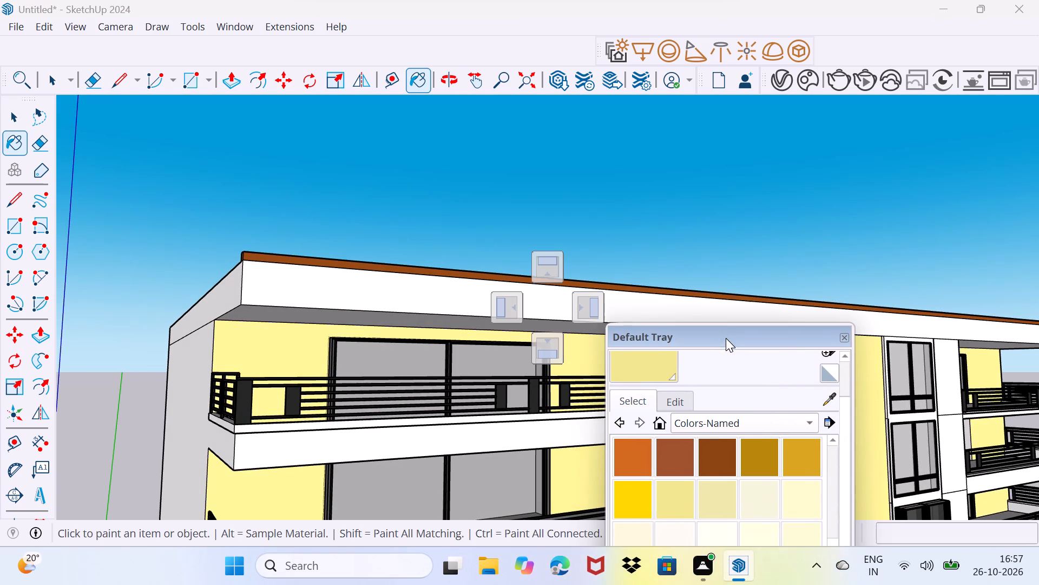
{"action": "left_click_drag", "start_coordinate": [726, 338], "coordinate": [726, 338]}
{"action": "scroll", "coordinate": [710, 467], "scroll_direction": "down", "scroll_amount": 6}
{"action": "scroll", "coordinate": [710, 467], "scroll_direction": "up", "scroll_amount": 4}
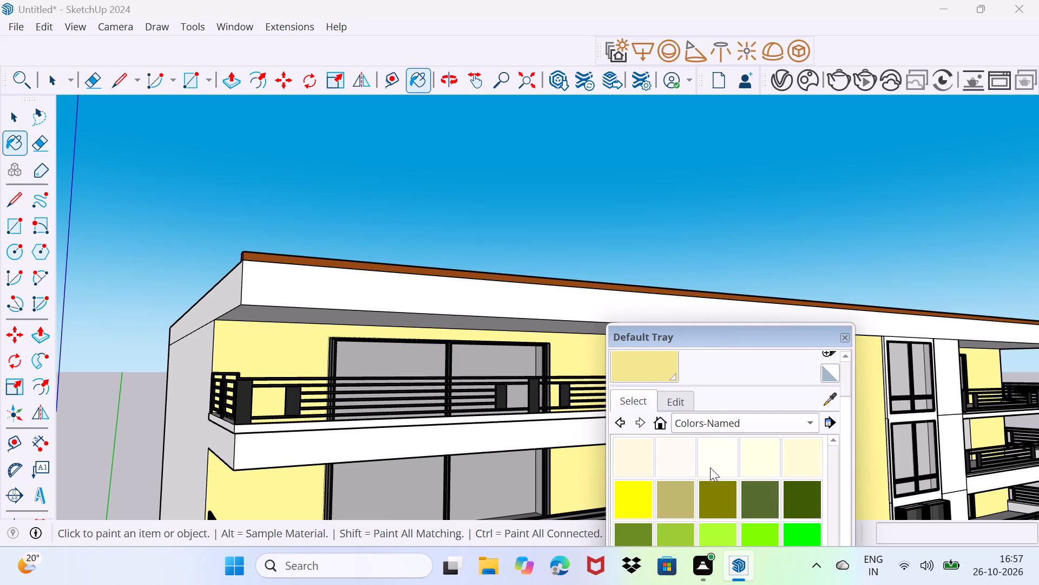
{"action": "middle_click", "coordinate": [710, 467]}
{"action": "scroll", "coordinate": [710, 467], "scroll_direction": "down", "scroll_amount": 17}
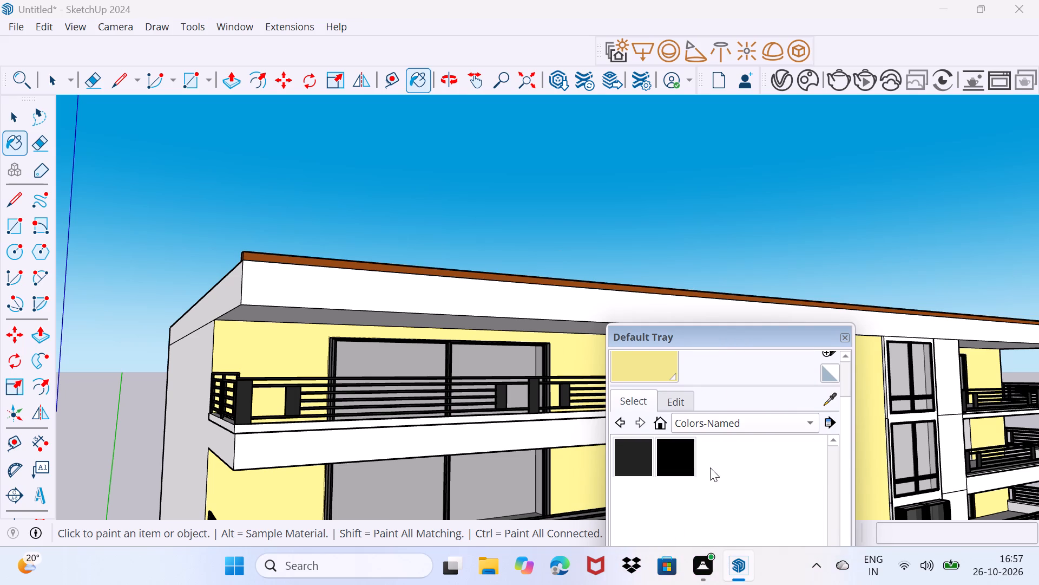
{"action": "scroll", "coordinate": [710, 467], "scroll_direction": "up", "scroll_amount": 2}
{"action": "left_click", "coordinate": [767, 498]}
{"action": "left_click_drag", "start_coordinate": [782, 337], "coordinate": [782, 337]}
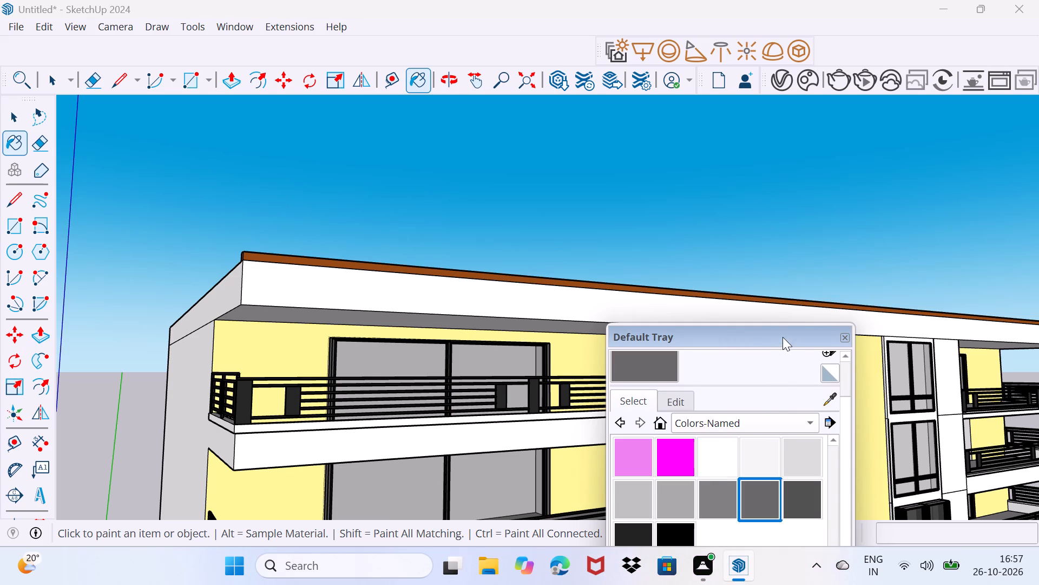
{"action": "left_click_drag", "start_coordinate": [782, 337], "coordinate": [752, 531]}
{"action": "left_click", "coordinate": [863, 437]}
{"action": "left_click_drag", "start_coordinate": [740, 448], "coordinate": [745, 447]}
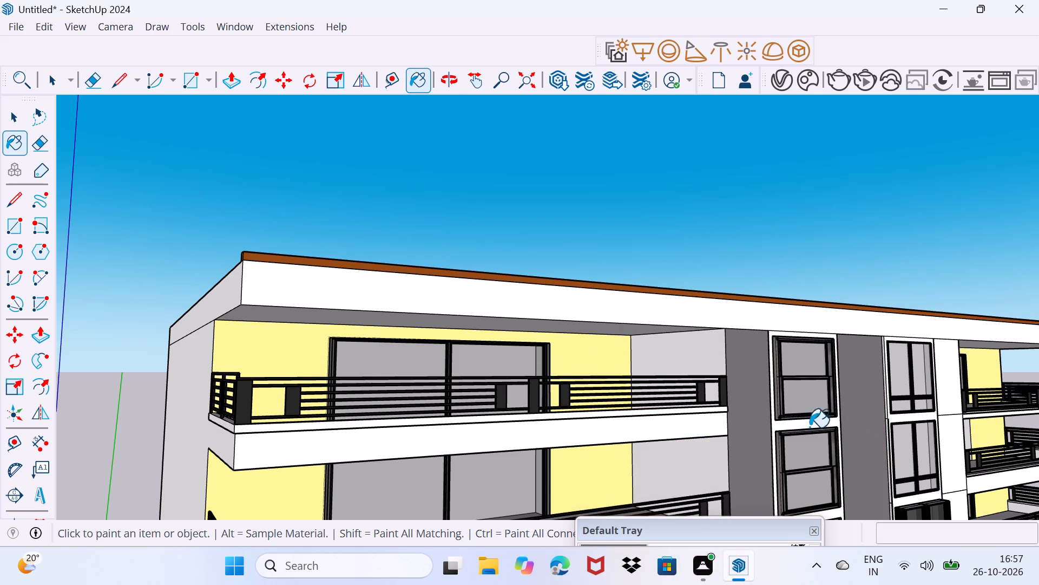
Paint the three stacked faces of the tall wall strip adjoining the right wing with the same gray.
{"action": "left_click", "coordinate": [950, 405]}
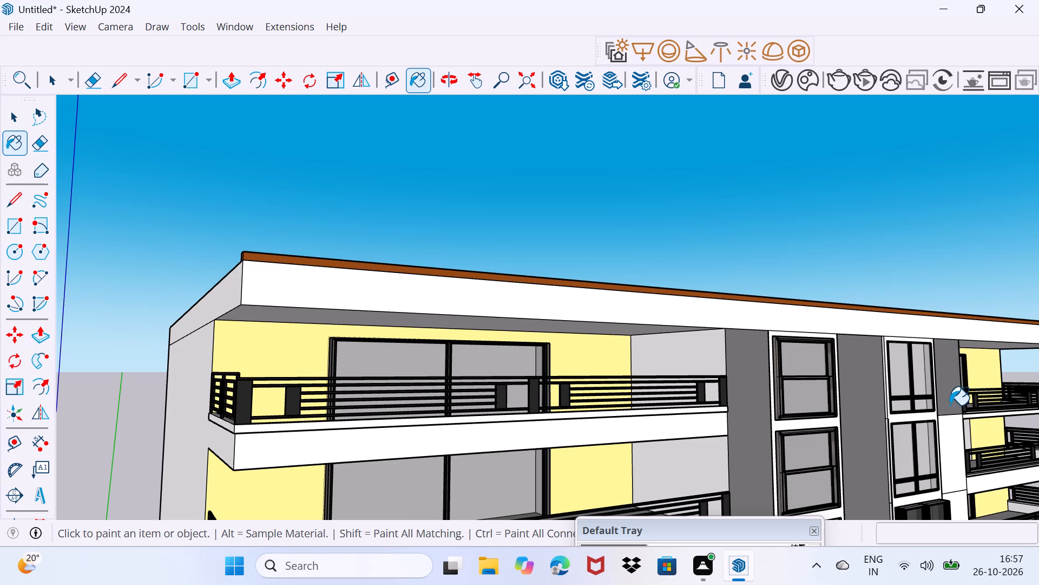
{"action": "scroll", "coordinate": [932, 418], "scroll_direction": "down", "scroll_amount": 3}
{"action": "middle_click_drag", "start_coordinate": [939, 472], "coordinate": [665, 262]}
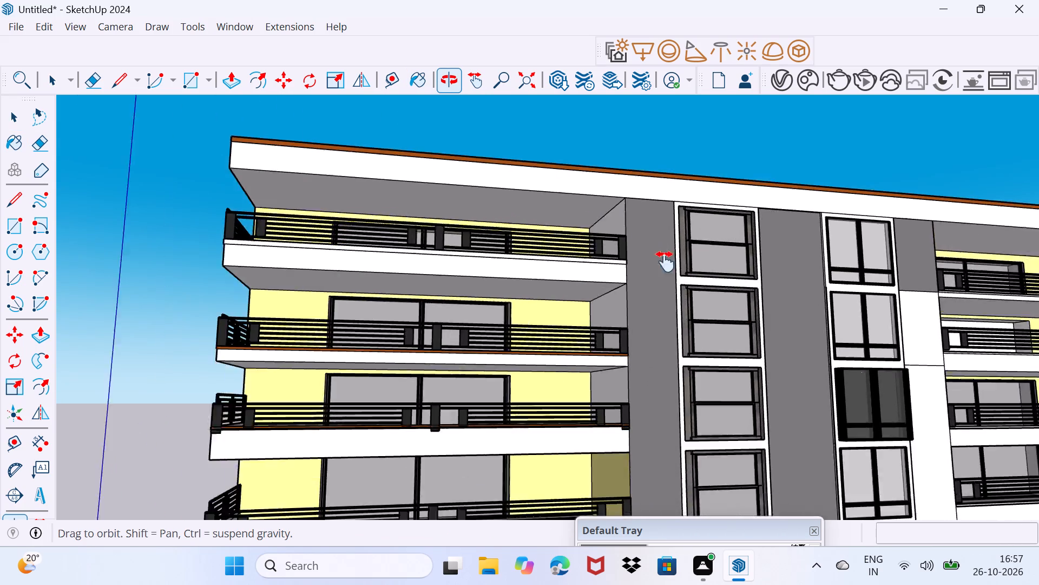
{"action": "middle_click_drag", "start_coordinate": [665, 262], "coordinate": [559, 201]}
{"action": "left_click", "coordinate": [748, 245]}
{"action": "left_click", "coordinate": [771, 337]}
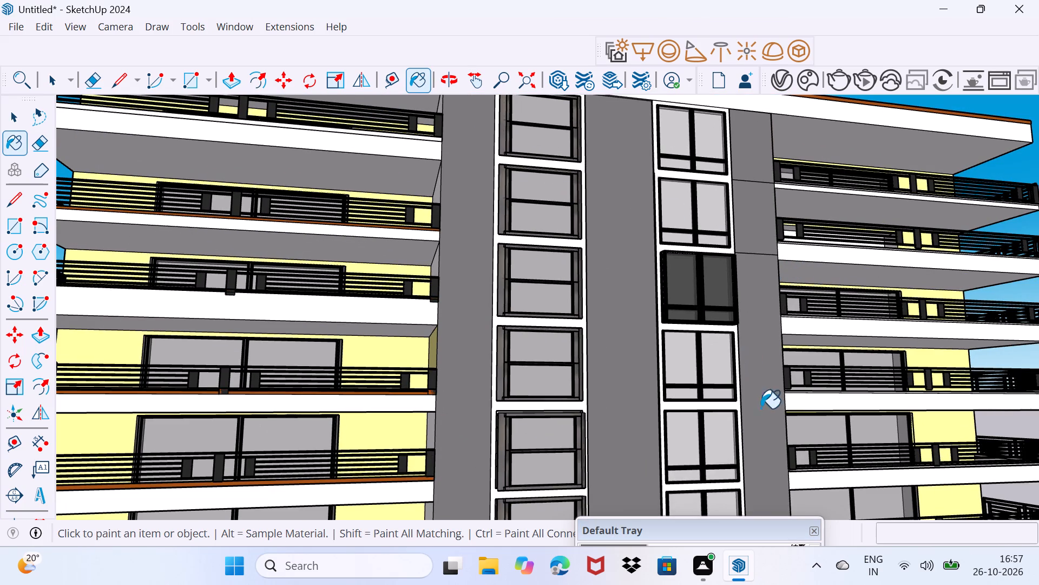
Paint the white wall surrounds of the central section's two window columns with the same gray.
{"action": "scroll", "coordinate": [654, 275], "scroll_direction": "down", "scroll_amount": 6}
{"action": "scroll", "coordinate": [589, 447], "scroll_direction": "up", "scroll_amount": 7}
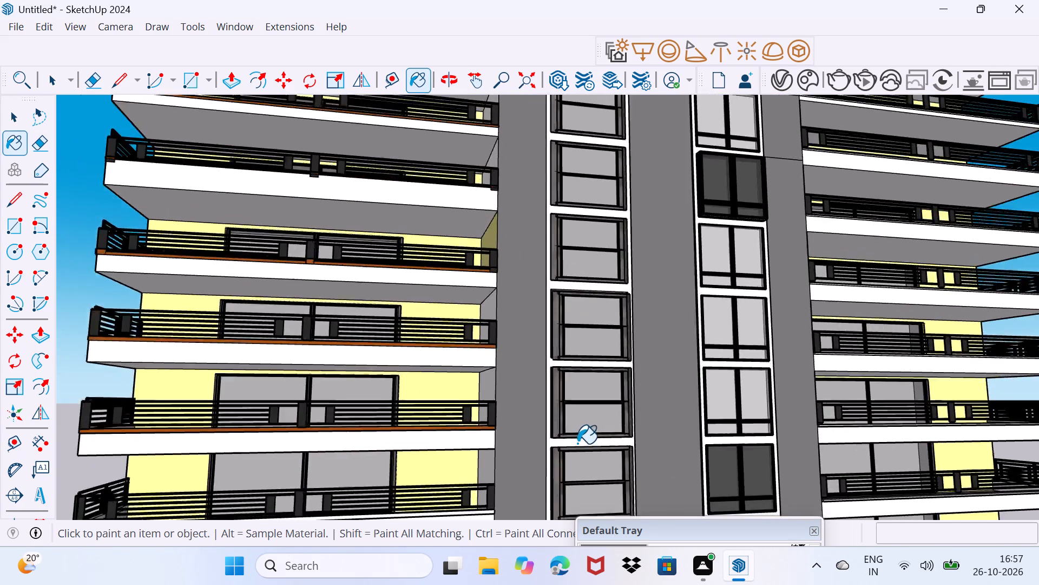
{"action": "scroll", "coordinate": [577, 444], "scroll_direction": "up", "scroll_amount": 2}
{"action": "left_click", "coordinate": [534, 445]}
{"action": "left_click", "coordinate": [765, 440]}
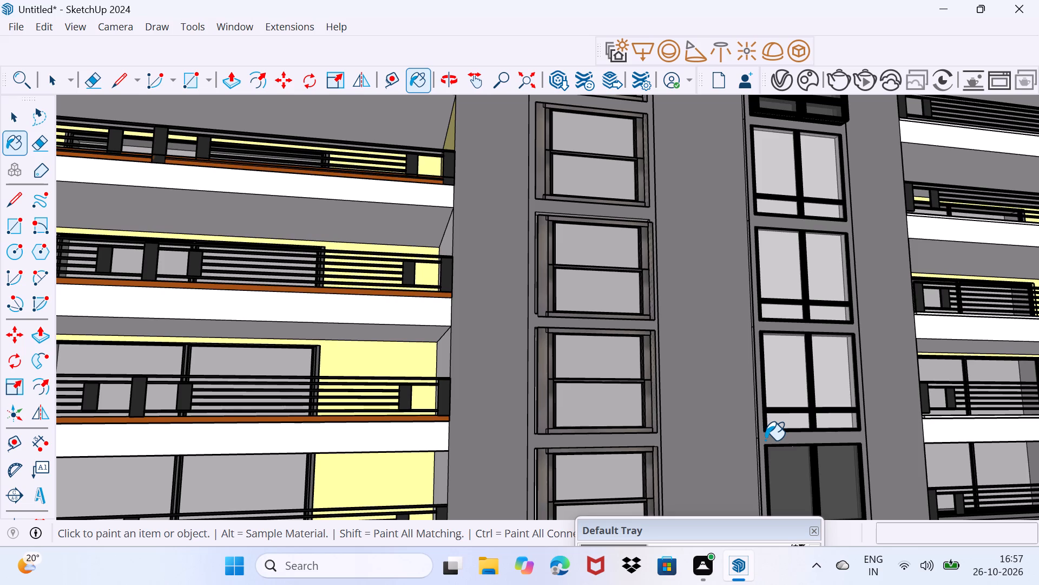
{"action": "key", "text": "space"}
Look over the building's whole front facade from several angles to check the colouring and spot unfinished areas.
{"action": "scroll", "coordinate": [765, 440], "scroll_direction": "down", "scroll_amount": 7}
{"action": "middle_click_drag", "start_coordinate": [781, 407], "coordinate": [767, 415]}
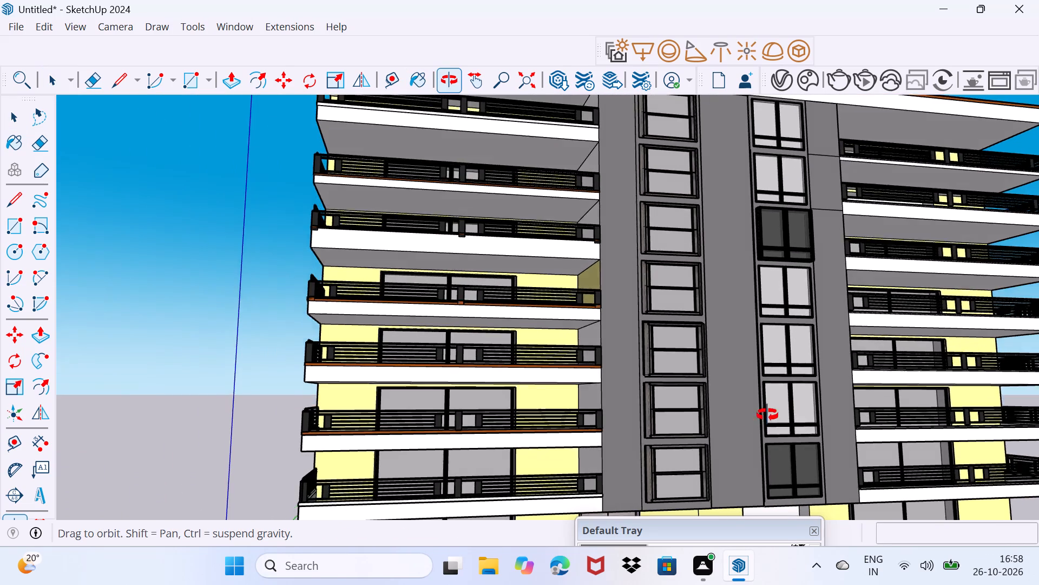
{"action": "middle_click_drag", "start_coordinate": [767, 415], "coordinate": [724, 439]}
{"action": "scroll", "coordinate": [726, 425], "scroll_direction": "down", "scroll_amount": 4}
{"action": "middle_click_drag", "start_coordinate": [623, 389], "coordinate": [755, 472]}
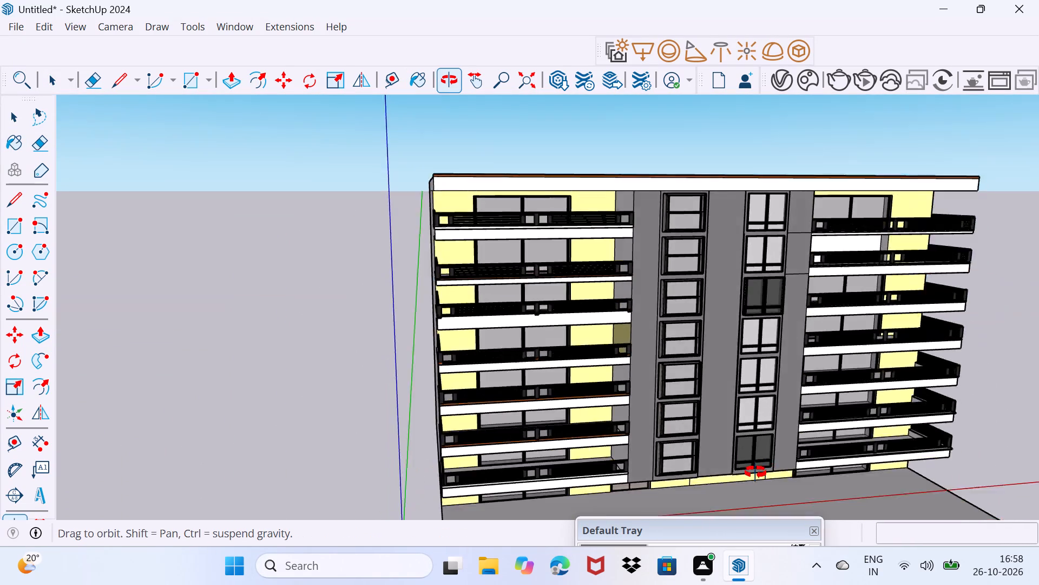
{"action": "middle_click_drag", "start_coordinate": [755, 472], "coordinate": [619, 415]}
{"action": "scroll", "coordinate": [648, 408], "scroll_direction": "down", "scroll_amount": 2}
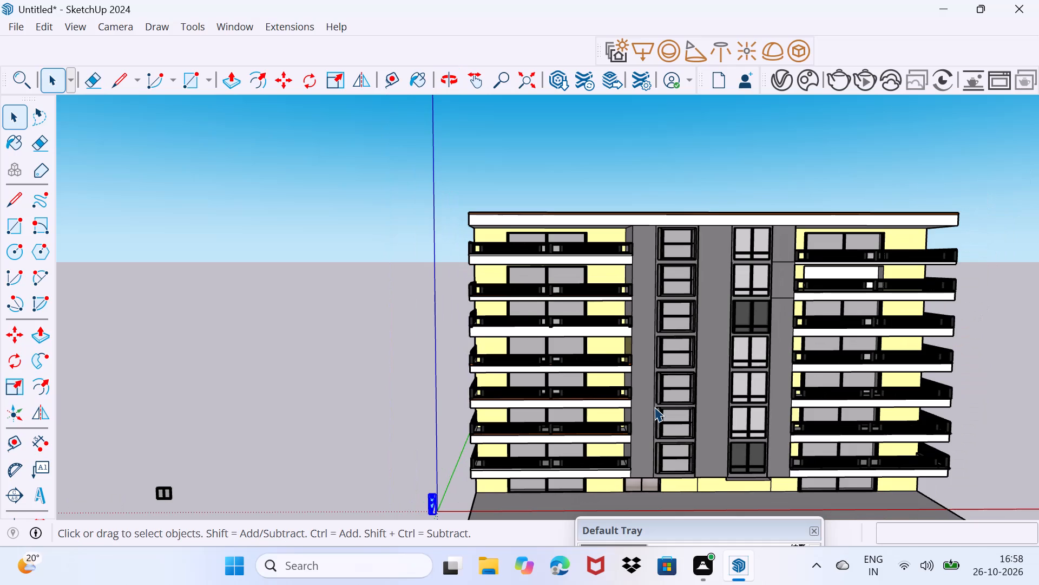
{"action": "middle_click_drag", "start_coordinate": [649, 407], "coordinate": [666, 399]}
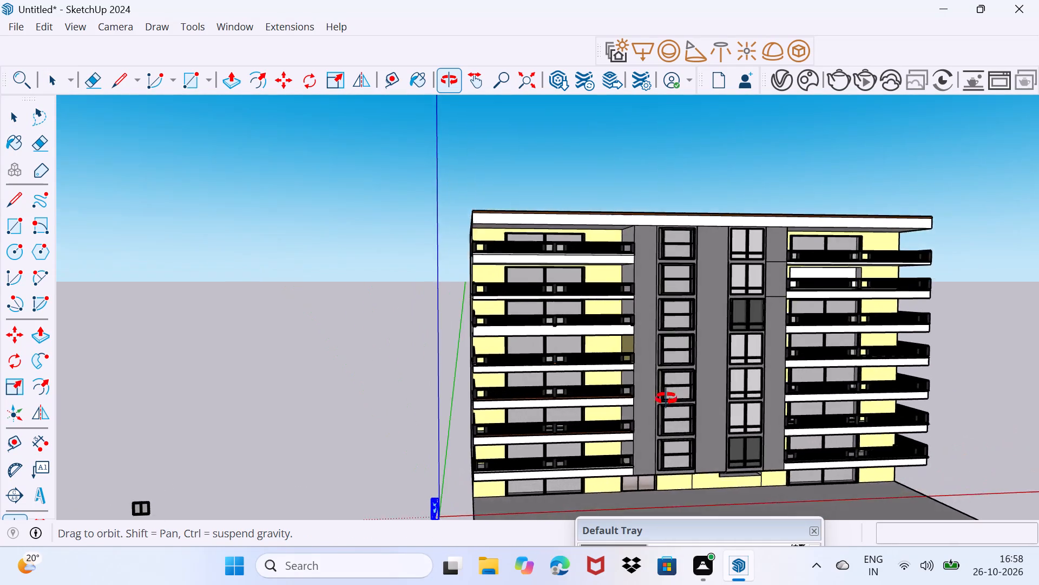
{"action": "middle_click_drag", "start_coordinate": [666, 399], "coordinate": [652, 398]}
{"action": "scroll", "coordinate": [652, 398], "scroll_direction": "down", "scroll_amount": 2}
{"action": "middle_click_drag", "start_coordinate": [671, 402], "coordinate": [554, 320]}
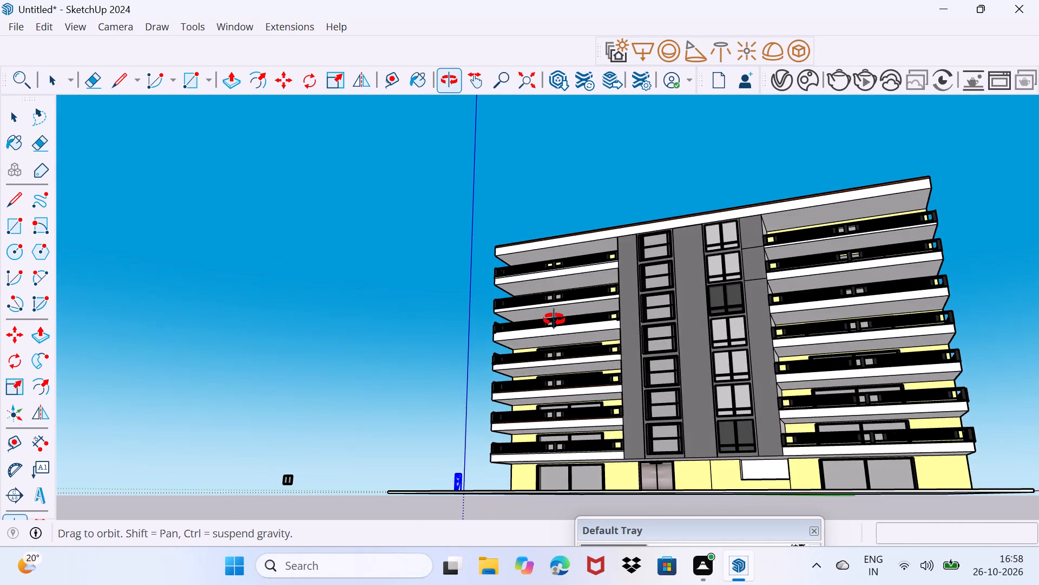
{"action": "middle_click_drag", "start_coordinate": [554, 320], "coordinate": [590, 359]}
Move the spare two-pane window beside the building into the empty ground-floor opening between the entrance and the right wing.
{"action": "scroll", "coordinate": [213, 475], "scroll_direction": "up", "scroll_amount": 5}
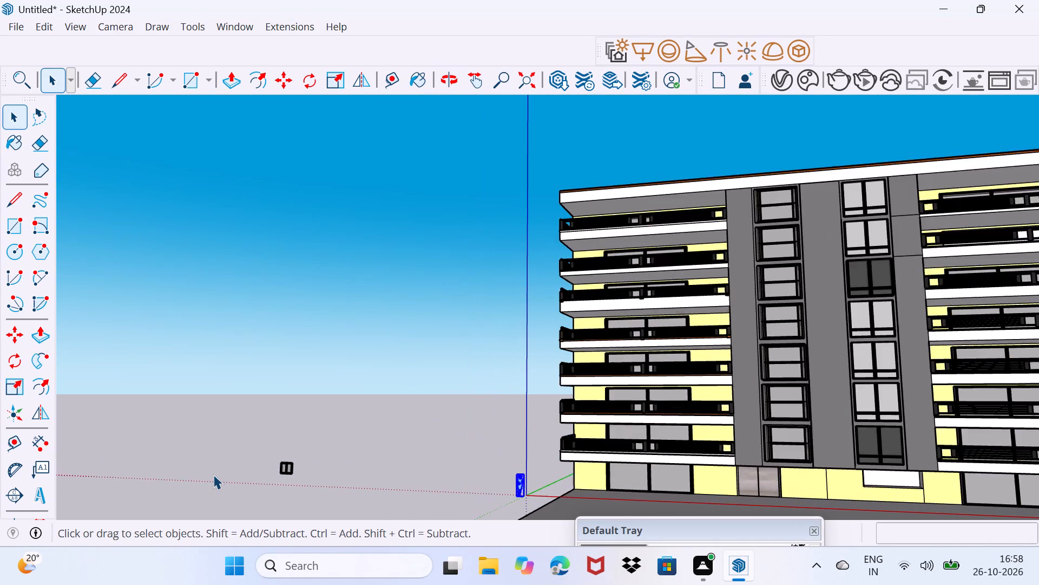
{"action": "scroll", "coordinate": [213, 474], "scroll_direction": "up", "scroll_amount": 2}
{"action": "left_click_drag", "start_coordinate": [228, 425], "coordinate": [351, 509]}
{"action": "scroll", "coordinate": [304, 491], "scroll_direction": "up", "scroll_amount": 2}
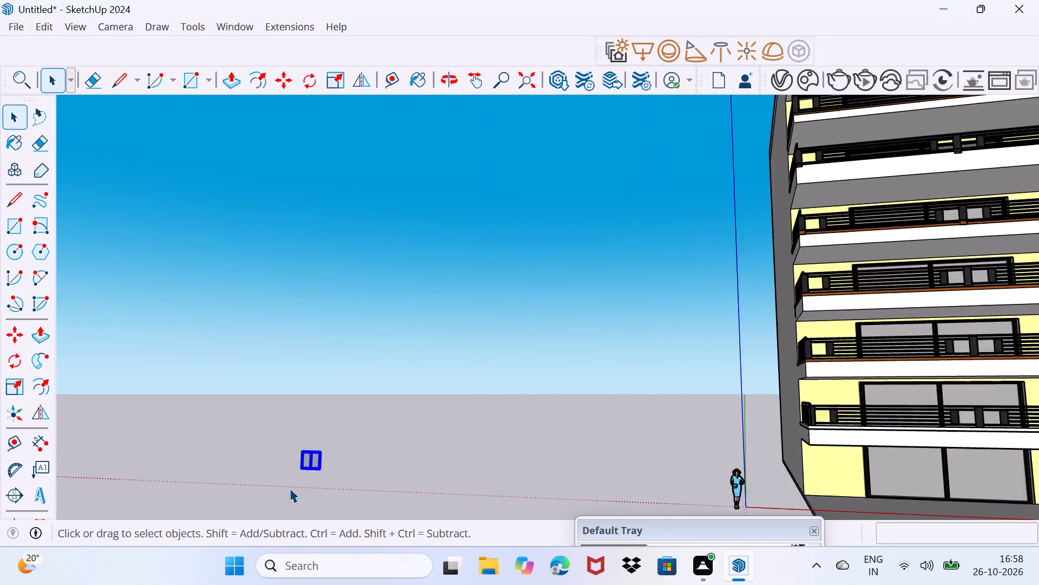
{"action": "scroll", "coordinate": [290, 488], "scroll_direction": "up", "scroll_amount": 4}
{"action": "key", "text": "m"}
{"action": "left_click", "coordinate": [326, 466]}
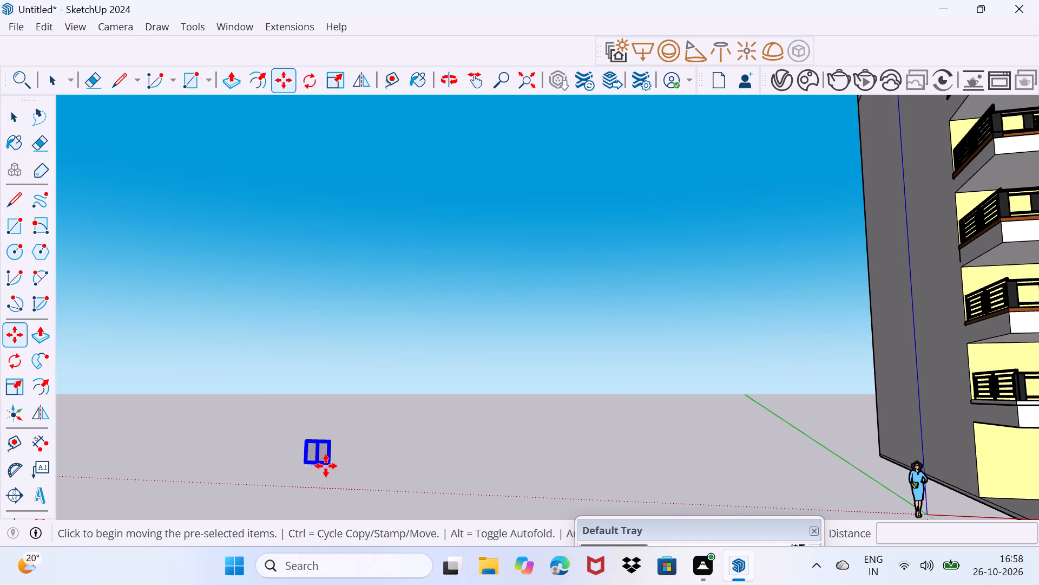
{"action": "scroll", "coordinate": [435, 488], "scroll_direction": "down", "scroll_amount": 7}
{"action": "middle_click_drag", "start_coordinate": [544, 490], "coordinate": [202, 433], "text": "shift"}
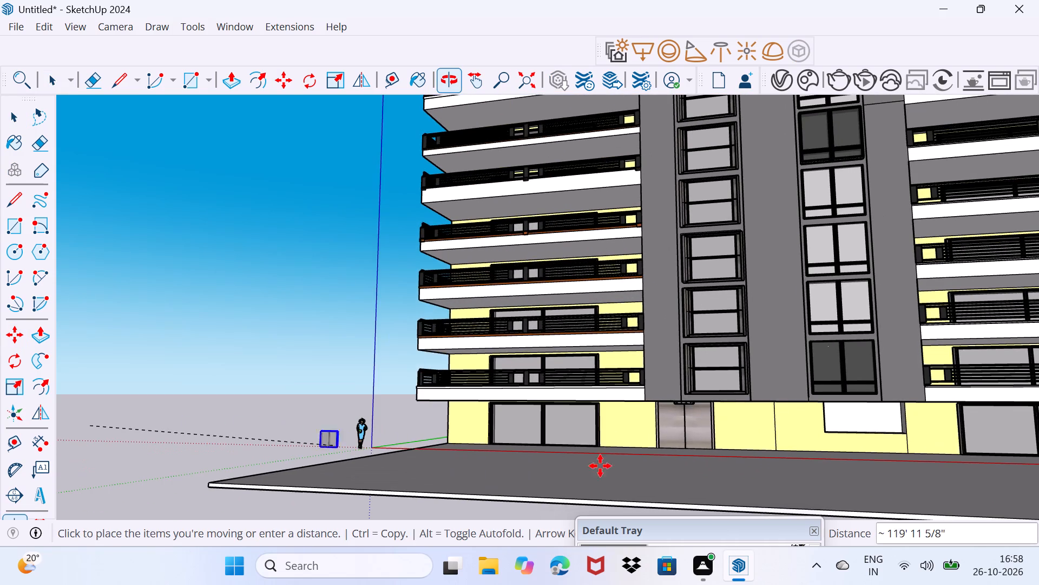
{"action": "scroll", "coordinate": [878, 449], "scroll_direction": "up", "scroll_amount": 12}
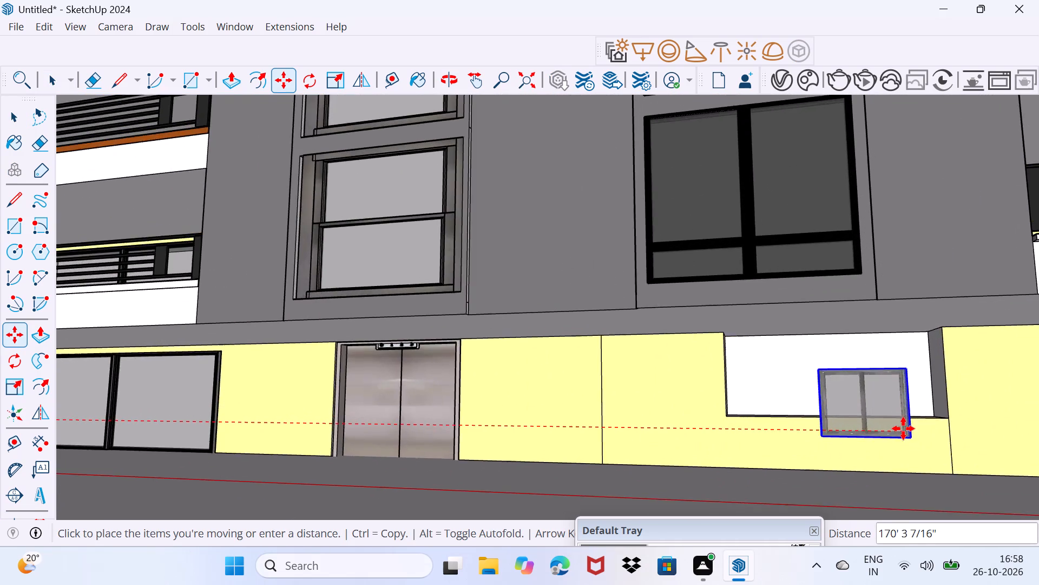
{"action": "middle_click_drag", "start_coordinate": [903, 428], "coordinate": [909, 386]}
{"action": "scroll", "coordinate": [886, 396], "scroll_direction": "down", "scroll_amount": 2}
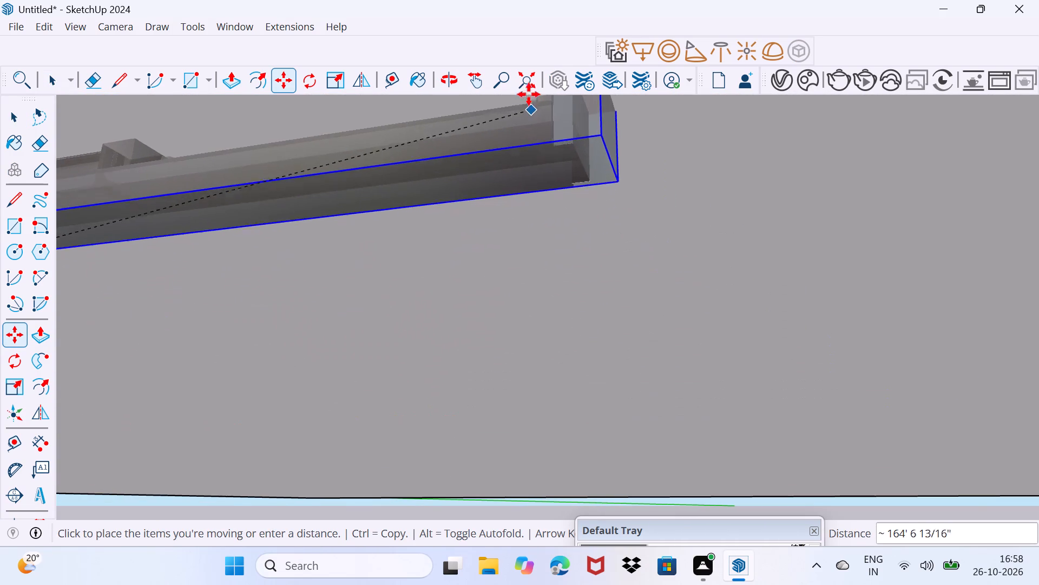
{"action": "left_click", "coordinate": [524, 81]}
{"action": "scroll", "coordinate": [637, 485], "scroll_direction": "up", "scroll_amount": 3}
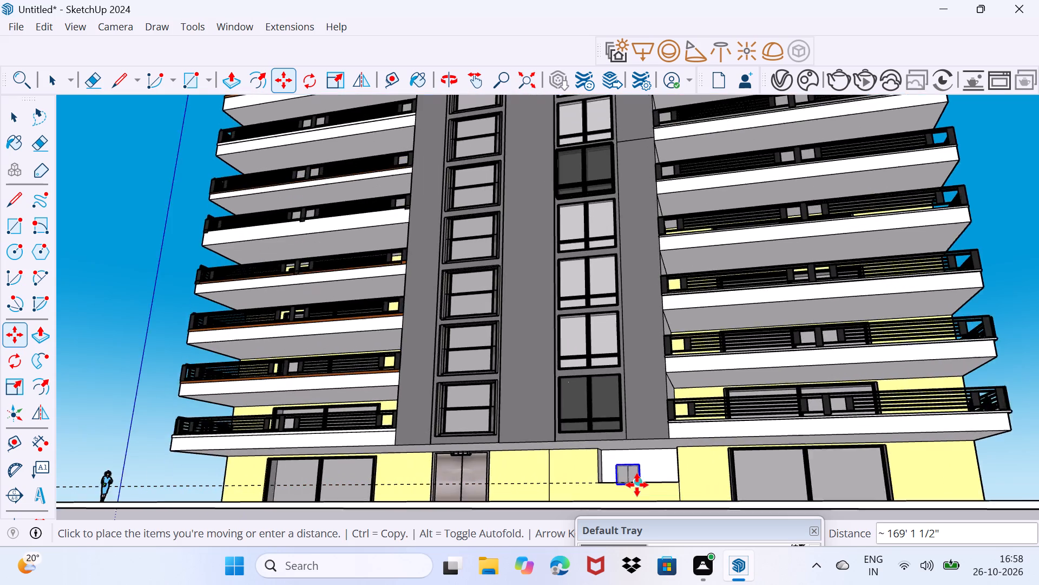
{"action": "scroll", "coordinate": [637, 485], "scroll_direction": "up", "scroll_amount": 13}
{"action": "middle_click_drag", "start_coordinate": [636, 478], "coordinate": [666, 467]}
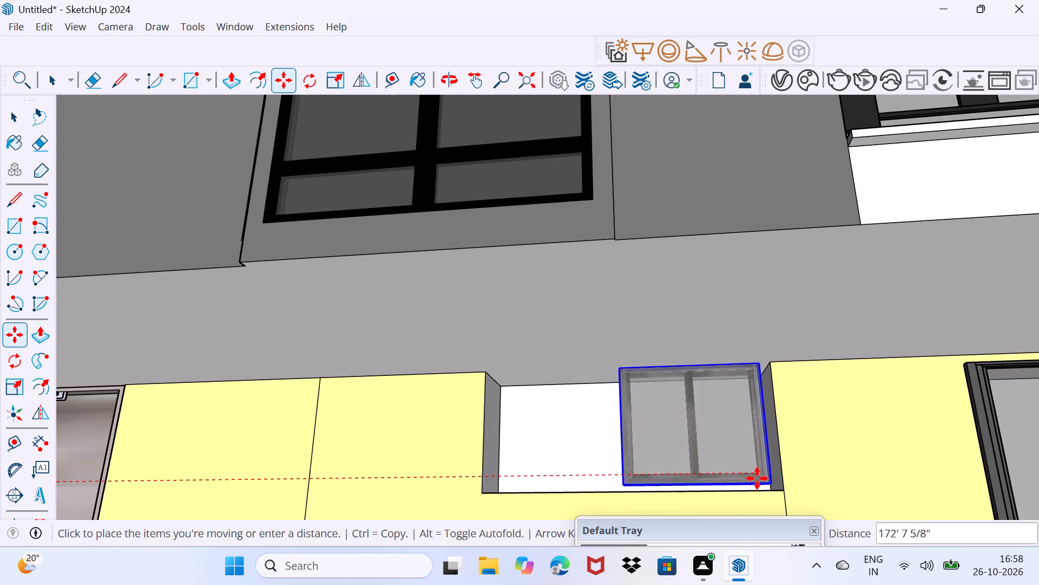
{"action": "left_click", "coordinate": [757, 478]}
Align the window's lower outer corner with the opening's lower corner nearest the right wing.
{"action": "scroll", "coordinate": [767, 490], "scroll_direction": "up", "scroll_amount": 3}
{"action": "left_click", "coordinate": [770, 480]}
{"action": "left_click", "coordinate": [785, 490]}
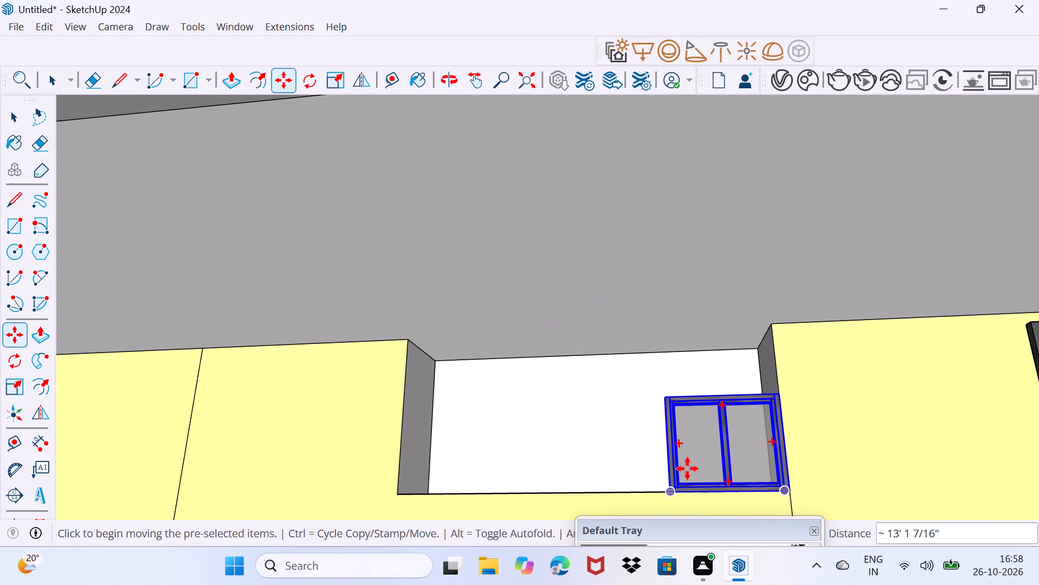
Scale the window along the red axis by about 3.49 to span the opening's full width.
{"action": "scroll", "coordinate": [670, 464], "scroll_direction": "up", "scroll_amount": 2}
{"action": "middle_click_drag", "start_coordinate": [670, 464], "coordinate": [733, 474]}
{"action": "key", "text": "s"}
{"action": "scroll", "coordinate": [668, 474], "scroll_direction": "up", "scroll_amount": 3}
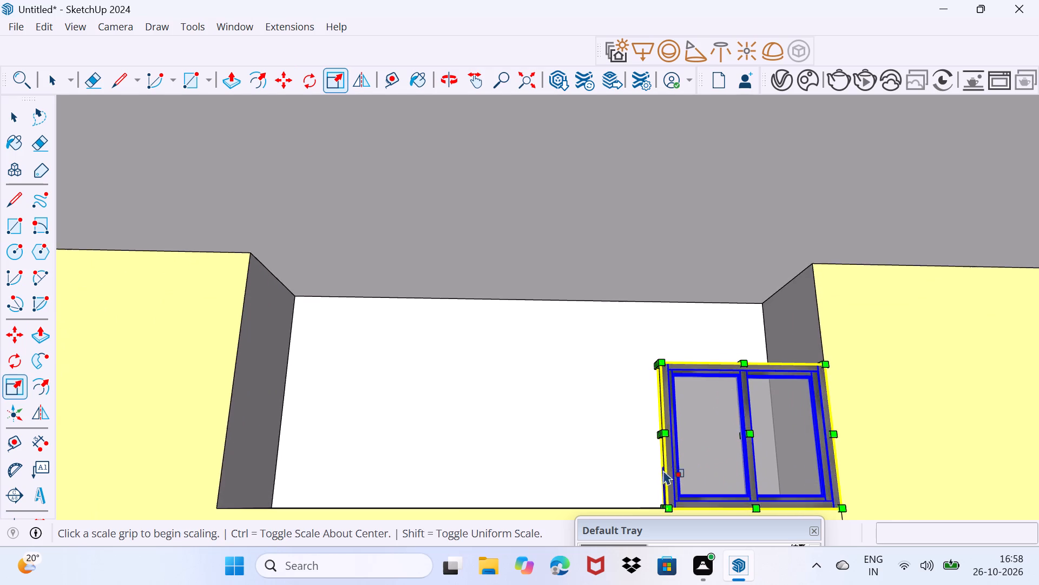
{"action": "scroll", "coordinate": [642, 451], "scroll_direction": "up", "scroll_amount": 3}
{"action": "left_click", "coordinate": [667, 428]}
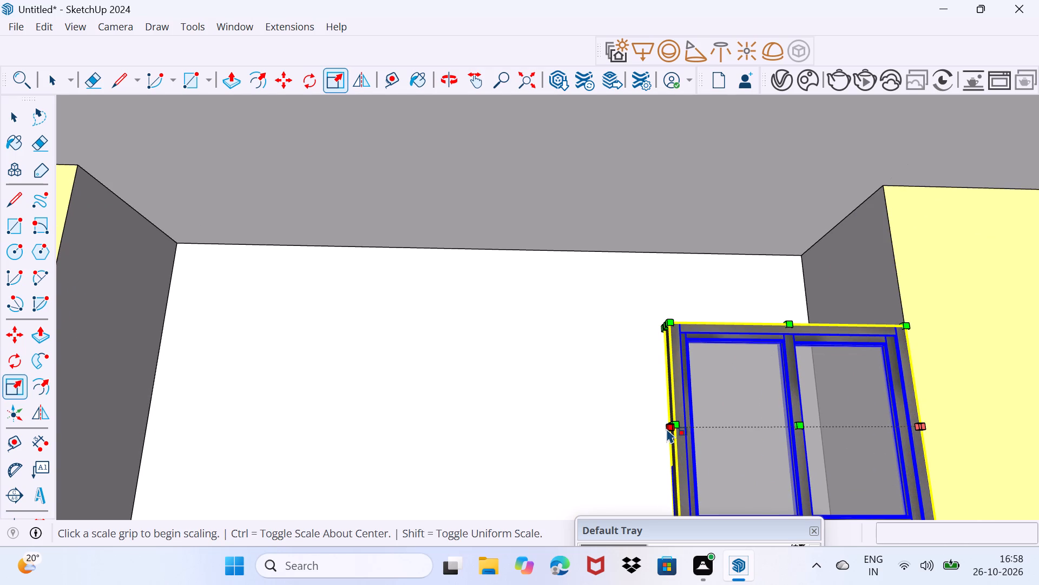
{"action": "scroll", "coordinate": [532, 431], "scroll_direction": "down", "scroll_amount": 4}
{"action": "key", "text": "ctrl+z"}
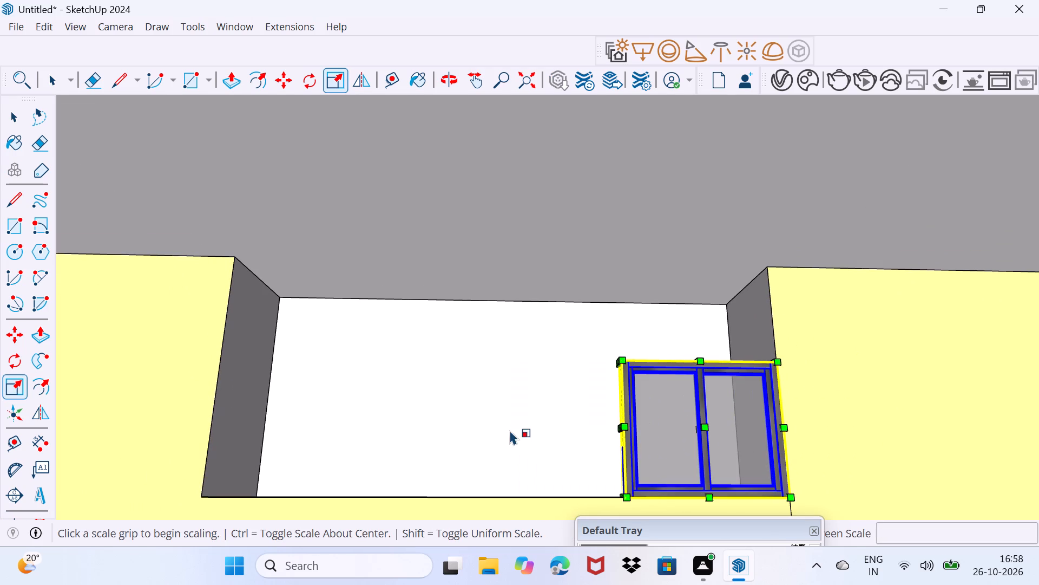
{"action": "middle_click_drag", "start_coordinate": [564, 445], "coordinate": [728, 457]}
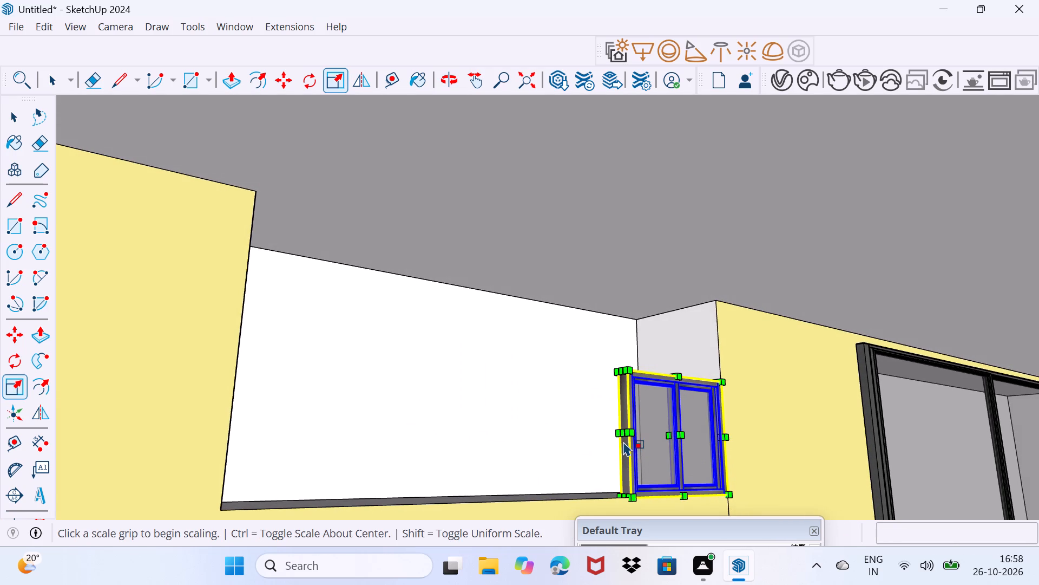
{"action": "left_click", "coordinate": [623, 435]}
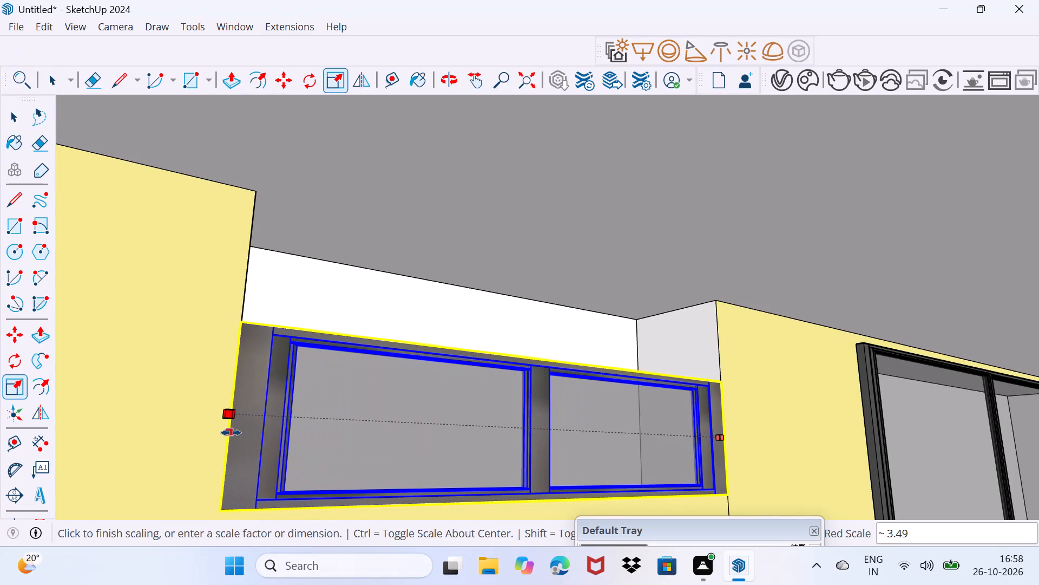
{"action": "left_click", "coordinate": [231, 433]}
Scale the window upward along the blue axis by about 1.78 to reach the top of the opening, and deselect it.
{"action": "scroll", "coordinate": [532, 357], "scroll_direction": "up", "scroll_amount": 1}
{"action": "middle_click_drag", "start_coordinate": [532, 357], "coordinate": [540, 427]}
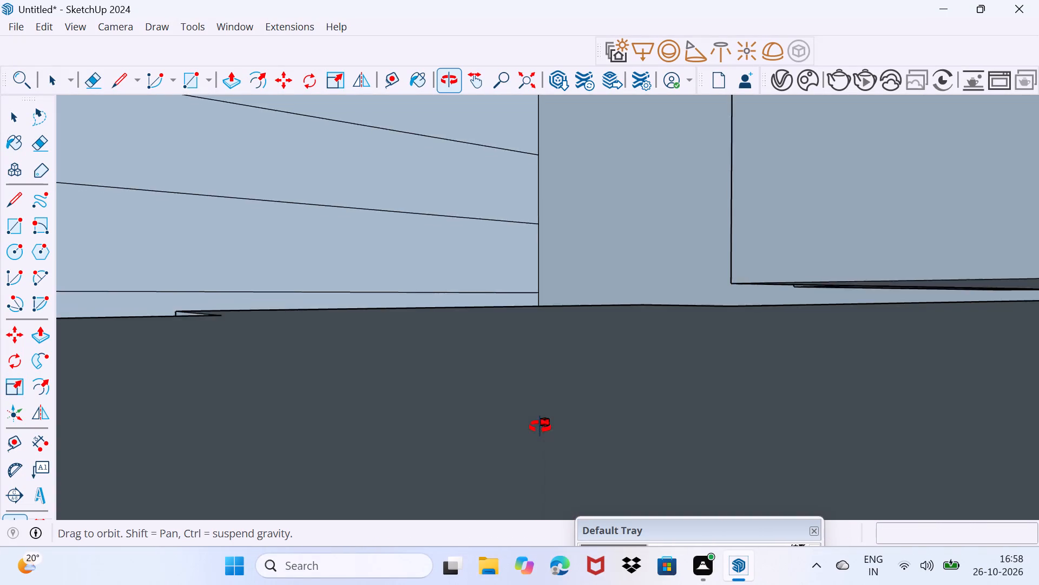
{"action": "middle_click_drag", "start_coordinate": [540, 427], "coordinate": [535, 412]}
{"action": "scroll", "coordinate": [535, 412], "scroll_direction": "up", "scroll_amount": 2}
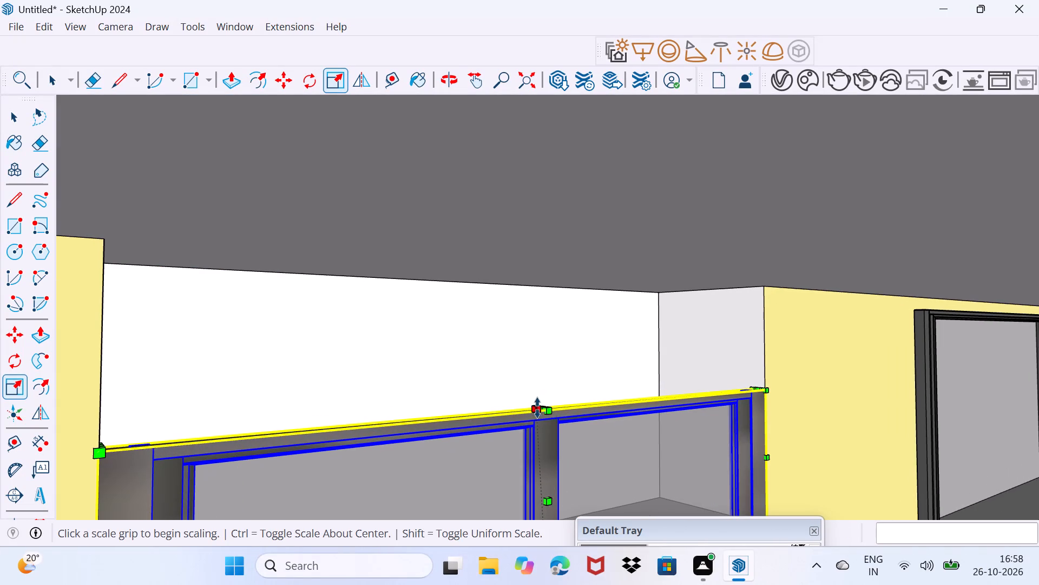
{"action": "left_click", "coordinate": [538, 407]}
{"action": "left_click", "coordinate": [543, 258]}
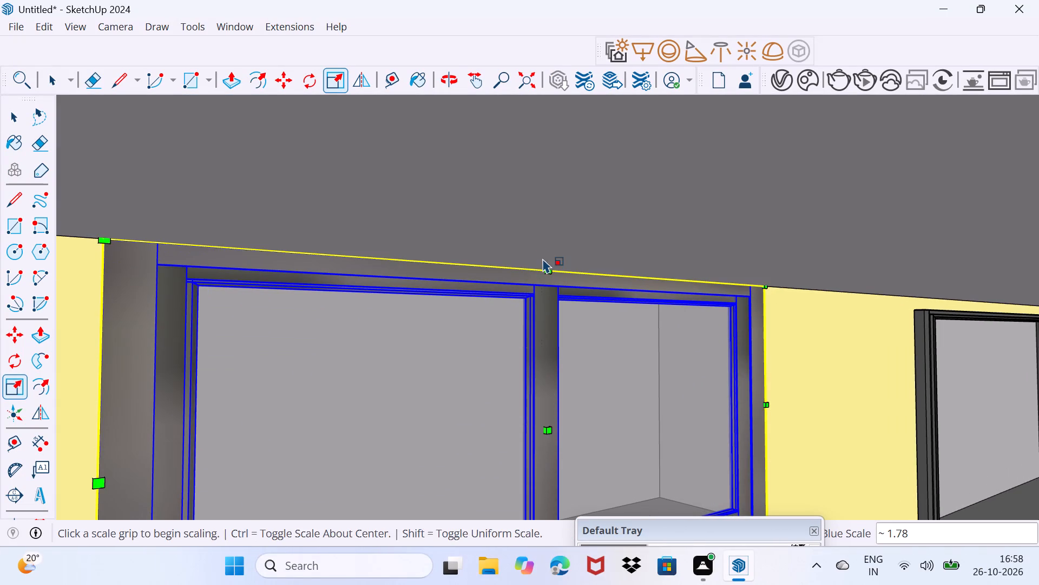
{"action": "key", "text": "space"}
{"action": "left_click_drag", "start_coordinate": [518, 325], "coordinate": [560, 271]}
Inspect the fitted ground-floor window and the building's front from several angles.
{"action": "scroll", "coordinate": [563, 262], "scroll_direction": "down", "scroll_amount": 11}
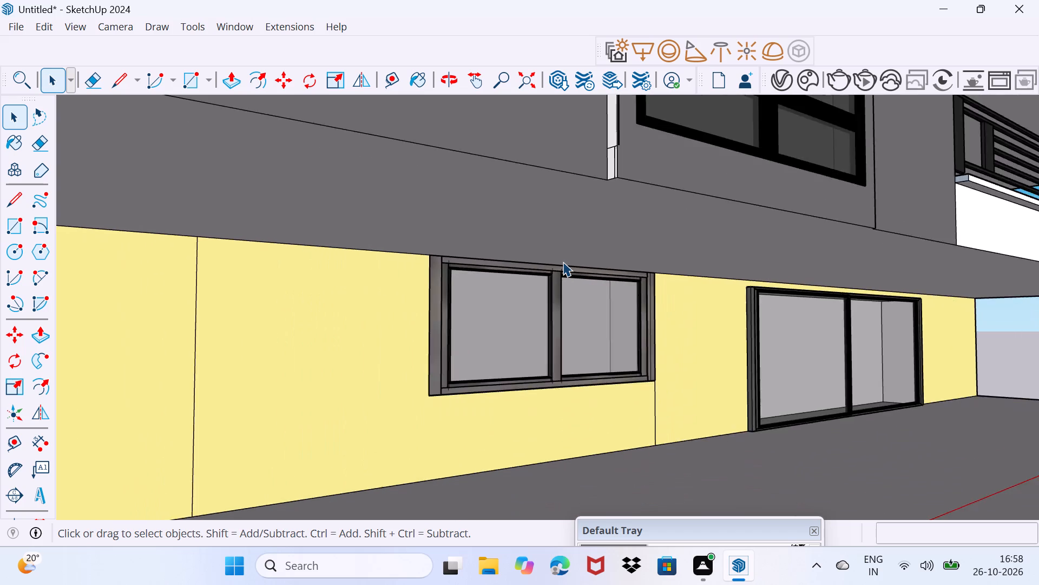
{"action": "scroll", "coordinate": [563, 262], "scroll_direction": "down", "scroll_amount": 8}
{"action": "middle_click_drag", "start_coordinate": [563, 262], "coordinate": [445, 280]}
{"action": "scroll", "coordinate": [445, 280], "scroll_direction": "down", "scroll_amount": 5}
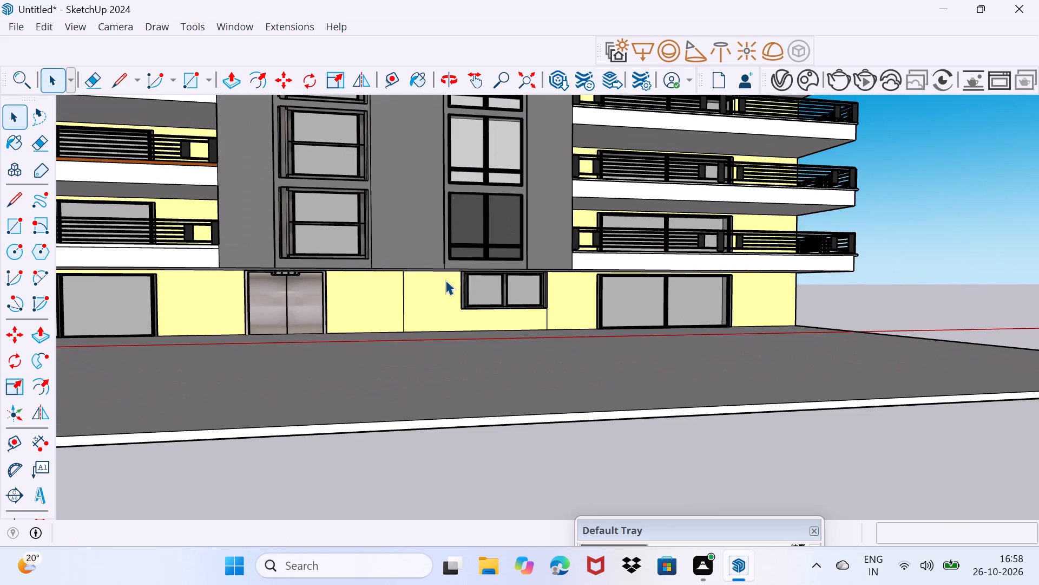
{"action": "middle_click_drag", "start_coordinate": [445, 280], "coordinate": [614, 302]}
{"action": "scroll", "coordinate": [614, 302], "scroll_direction": "down", "scroll_amount": 6, "text": "shift"}
{"action": "middle_click_drag", "start_coordinate": [614, 302], "coordinate": [591, 342]}
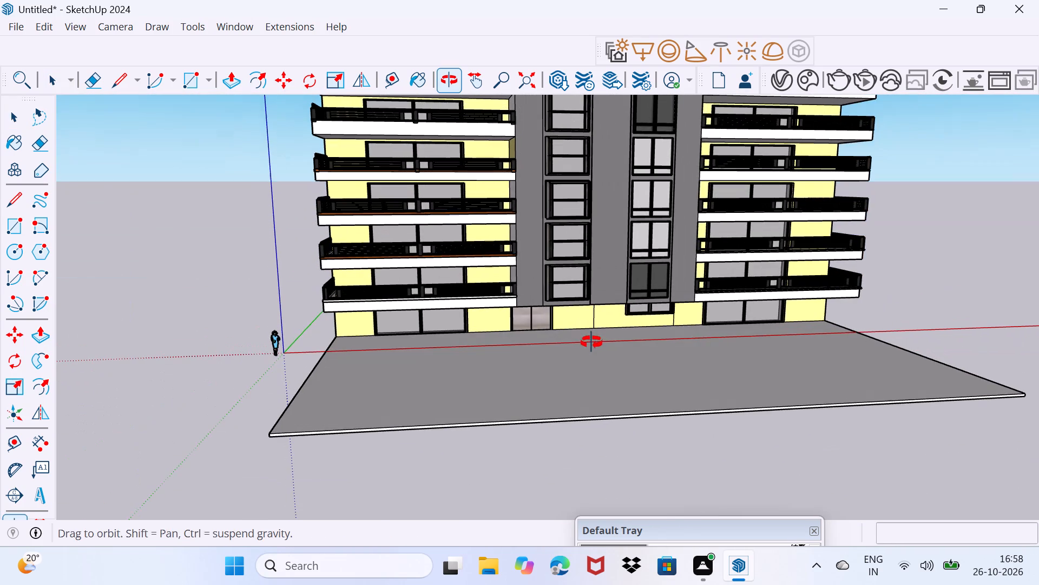
{"action": "middle_click_drag", "start_coordinate": [591, 342], "coordinate": [591, 342]}
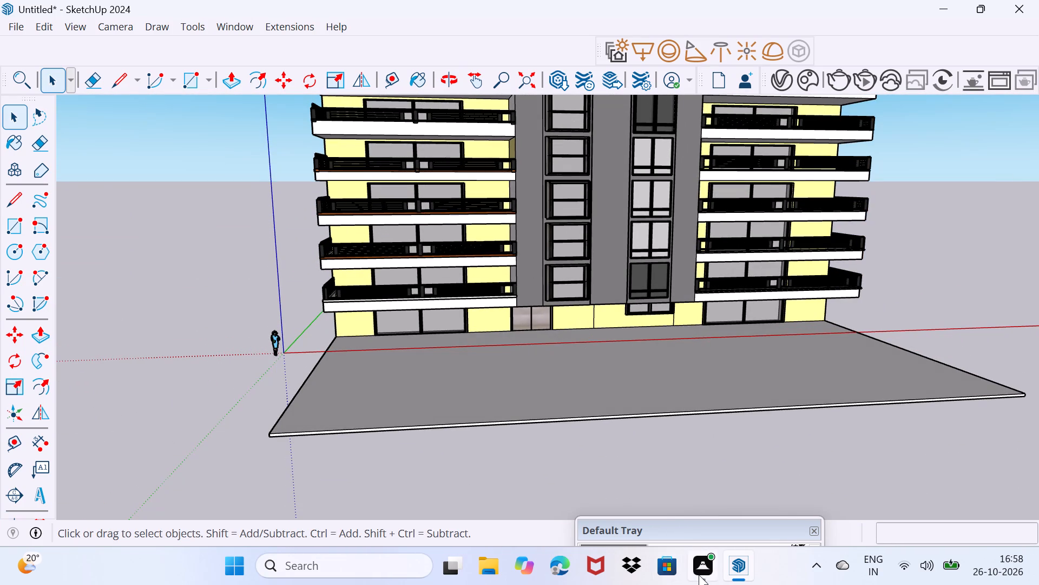
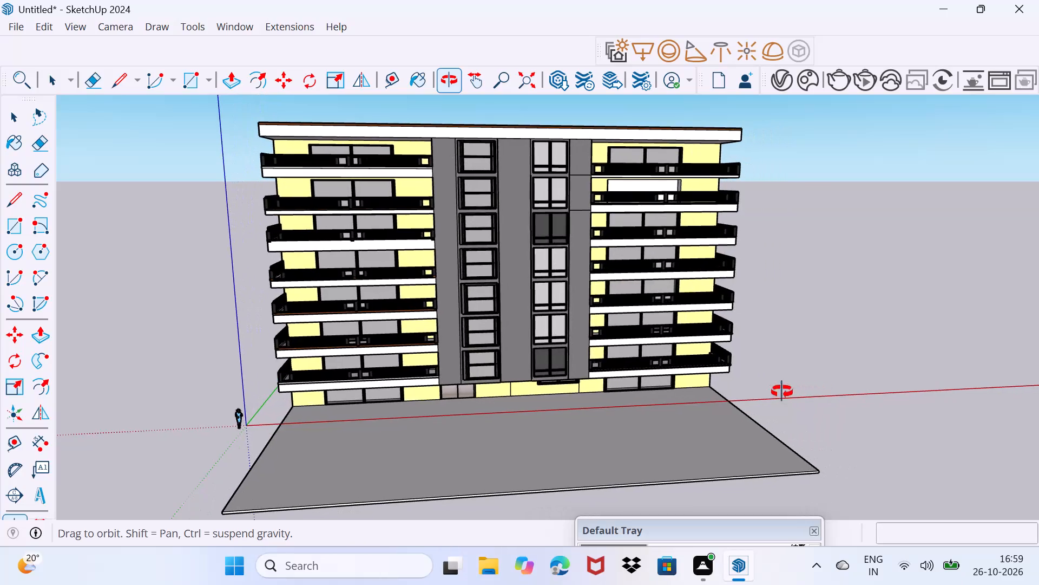
Examine the whole apartment building's front facade and exposed side wall from near, far, raised and low viewpoints.
{"action": "scroll", "coordinate": [782, 392], "scroll_direction": "down", "scroll_amount": 3}
{"action": "middle_click_drag", "start_coordinate": [782, 392], "coordinate": [787, 375], "text": "shift"}
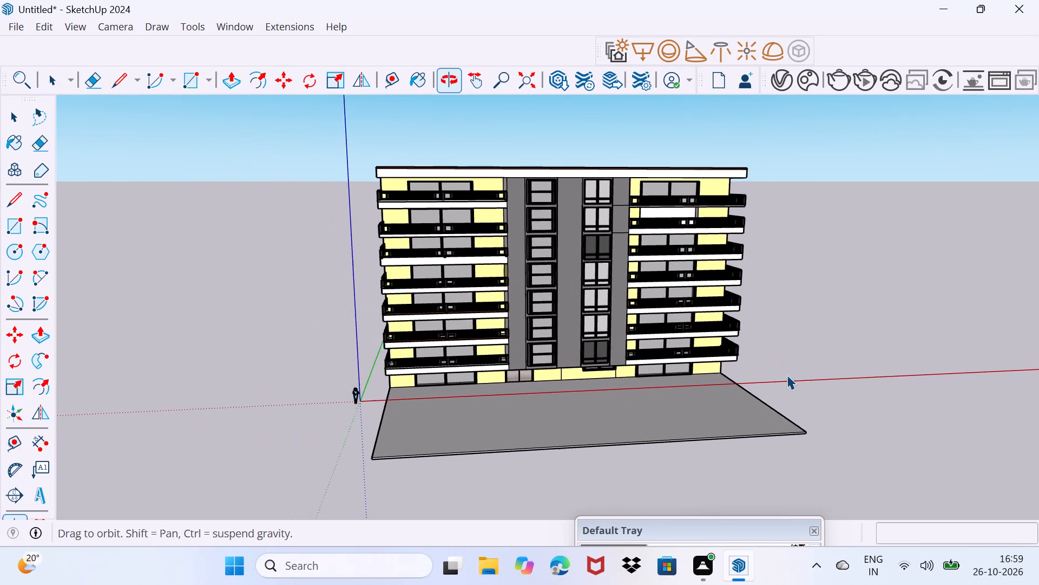
{"action": "middle_click_drag", "start_coordinate": [787, 375], "coordinate": [782, 374], "text": "shift"}
{"action": "middle_click_drag", "start_coordinate": [774, 389], "coordinate": [776, 392]}
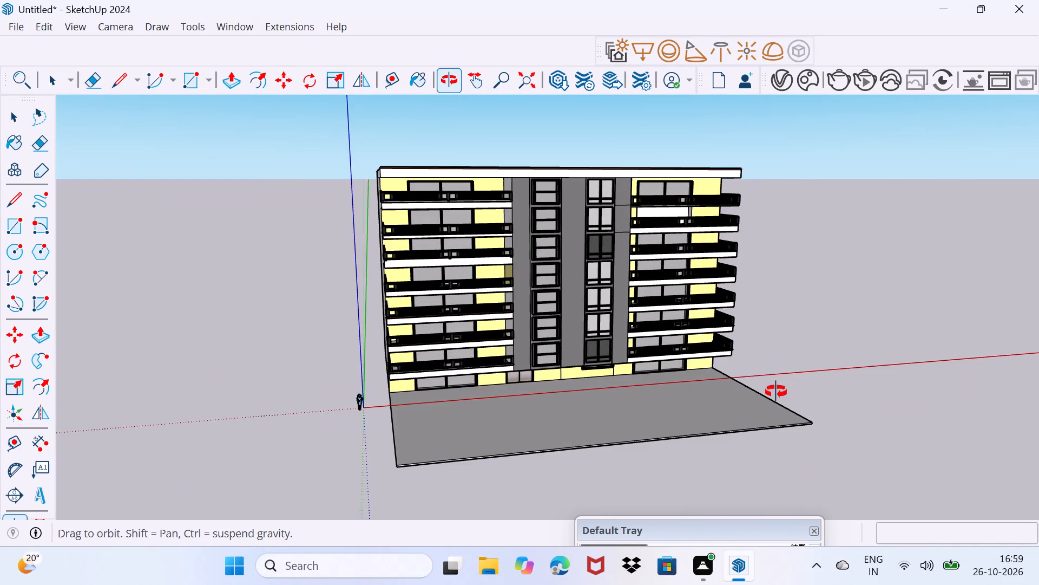
{"action": "middle_click_drag", "start_coordinate": [776, 392], "coordinate": [766, 392]}
{"action": "scroll", "coordinate": [557, 405], "scroll_direction": "up", "scroll_amount": 4}
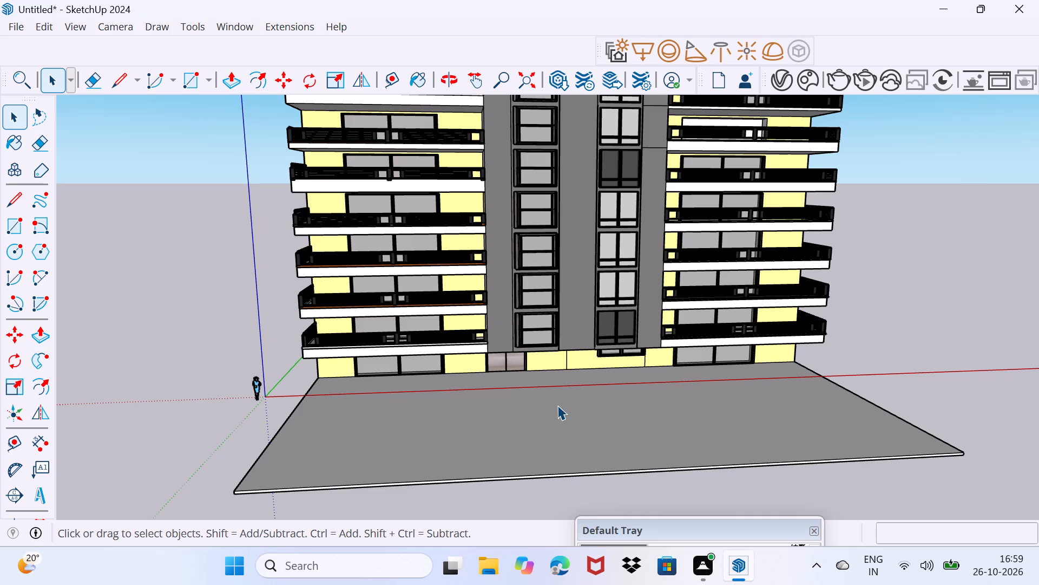
{"action": "scroll", "coordinate": [557, 405], "scroll_direction": "down", "scroll_amount": 2}
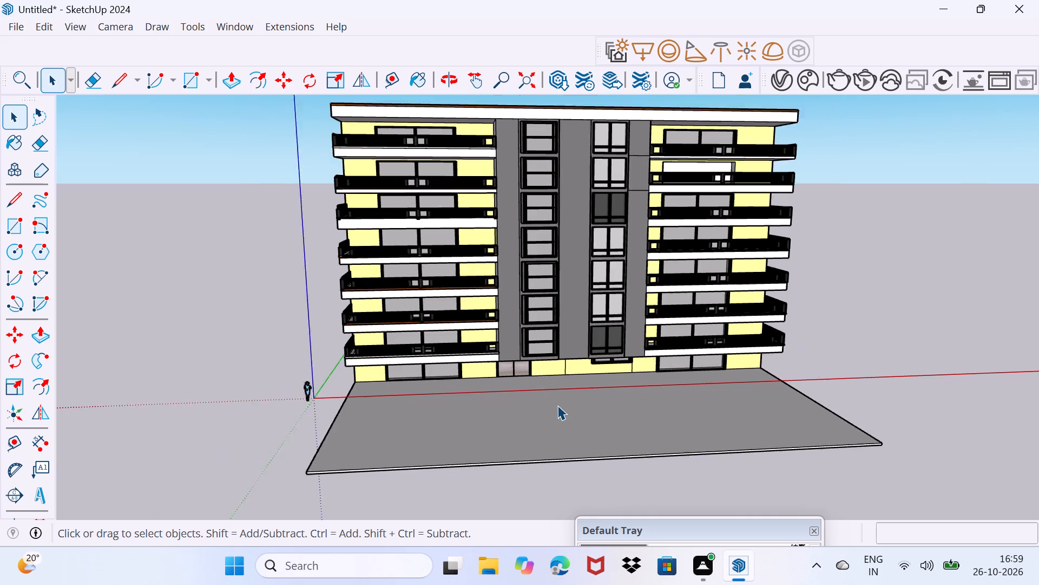
{"action": "scroll", "coordinate": [557, 405], "scroll_direction": "down", "scroll_amount": 1}
{"action": "middle_click_drag", "start_coordinate": [557, 405], "coordinate": [711, 412]}
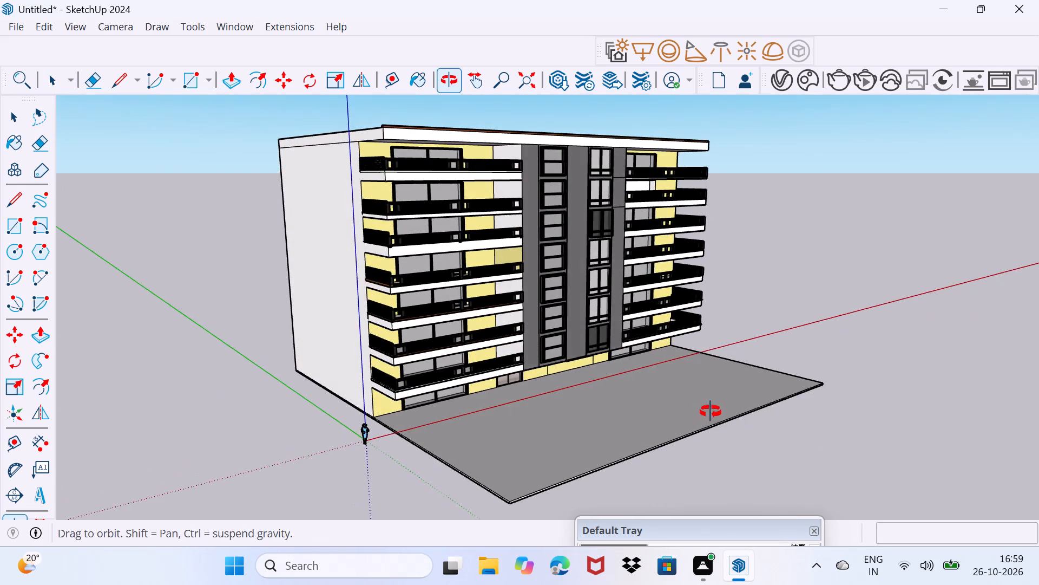
{"action": "middle_click_drag", "start_coordinate": [711, 412], "coordinate": [649, 411]}
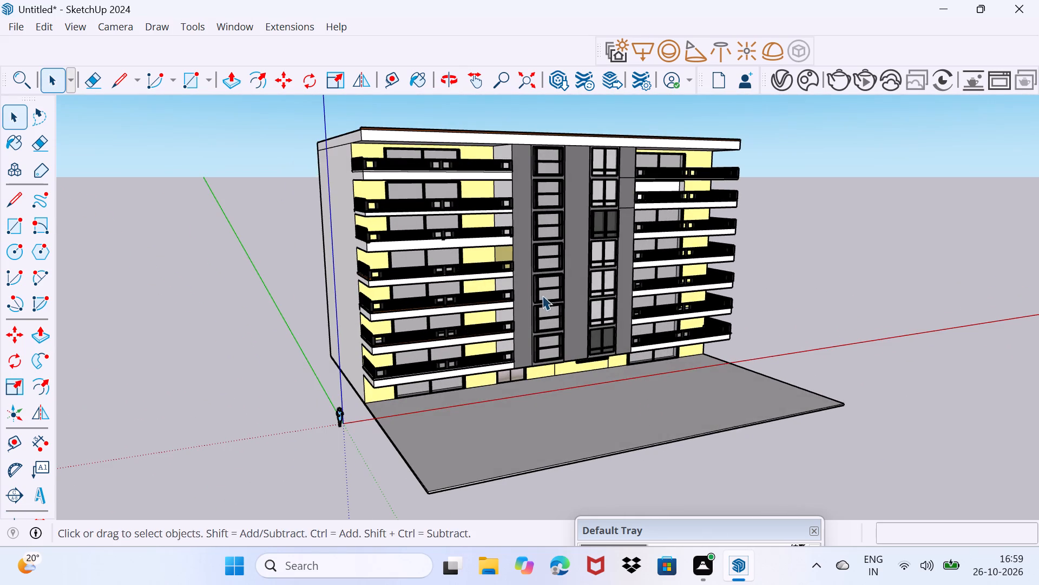
{"action": "middle_click_drag", "start_coordinate": [542, 295], "coordinate": [538, 279]}
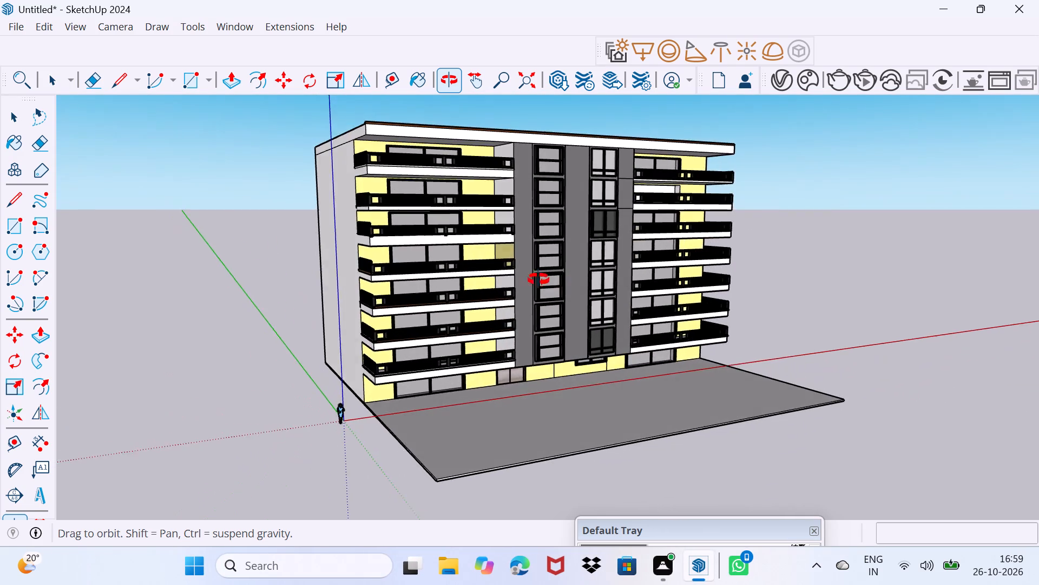
{"action": "middle_click_drag", "start_coordinate": [538, 279], "coordinate": [496, 253]}
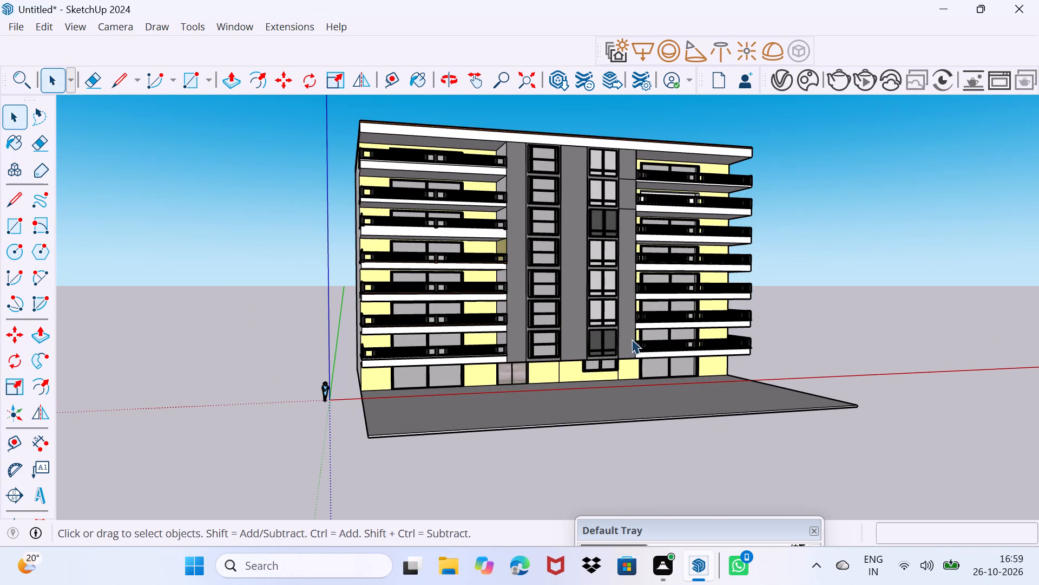
{"action": "key", "text": "j"}
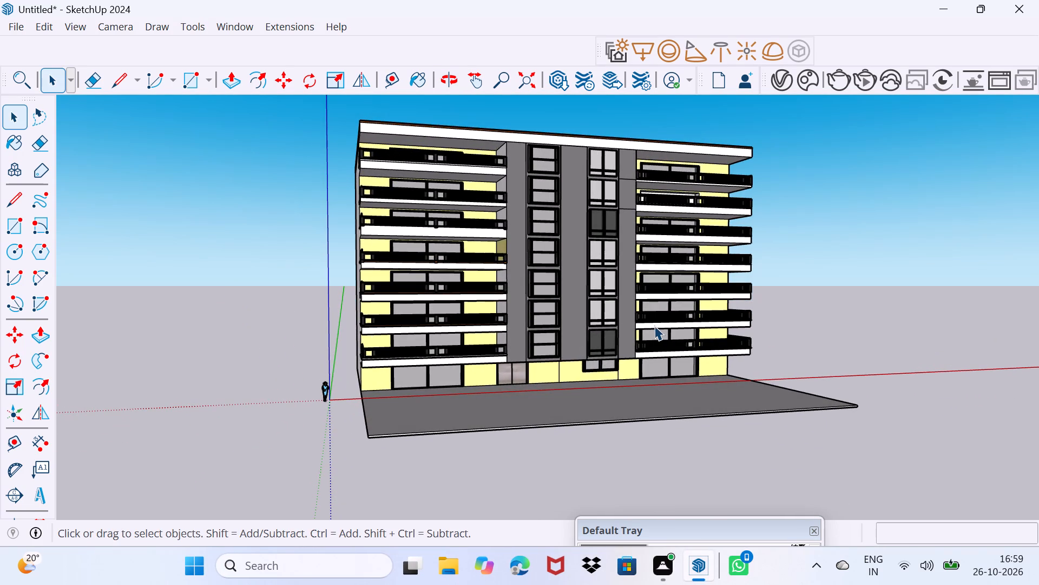
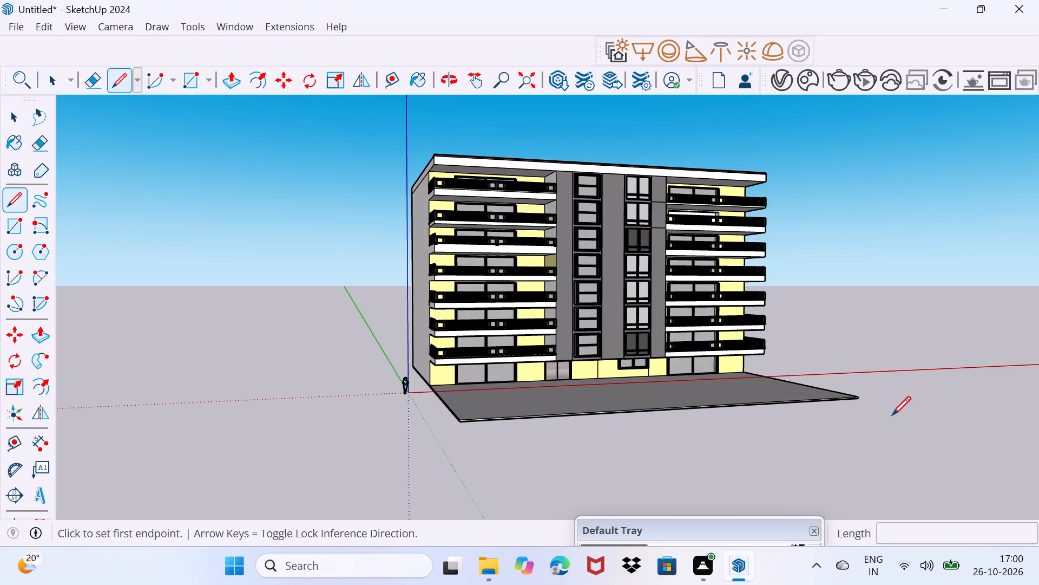
Draw a connected line on the open ground beside the building: rising diagonal, short horizontal top, vertical drop of about 42' 10".
{"action": "middle_click_drag", "start_coordinate": [892, 415], "coordinate": [265, 464]}
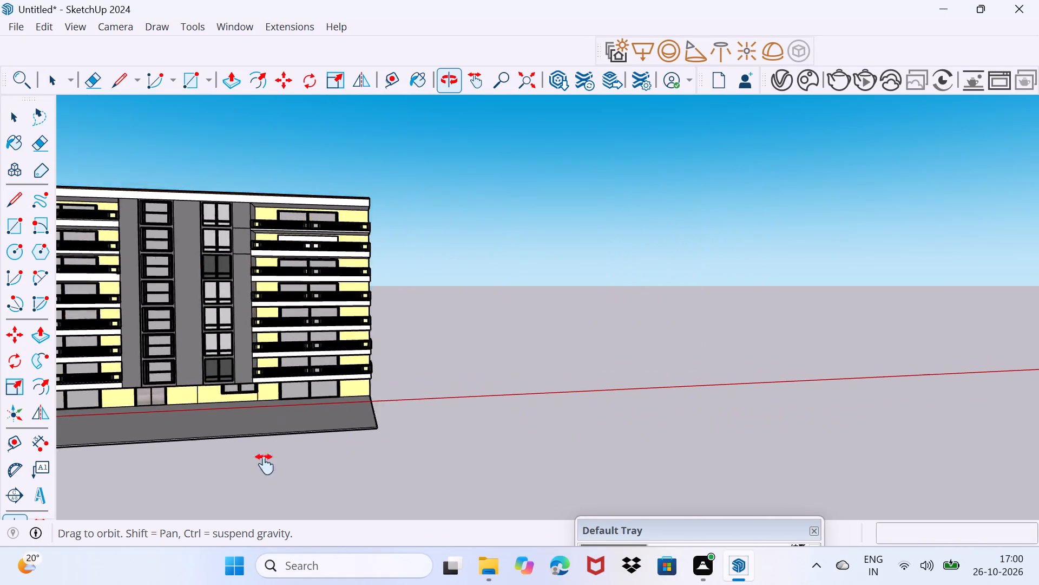
{"action": "middle_click_drag", "start_coordinate": [265, 464], "coordinate": [195, 484]}
{"action": "left_click_drag", "start_coordinate": [558, 431], "coordinate": [575, 416]}
{"action": "left_click", "coordinate": [591, 400]}
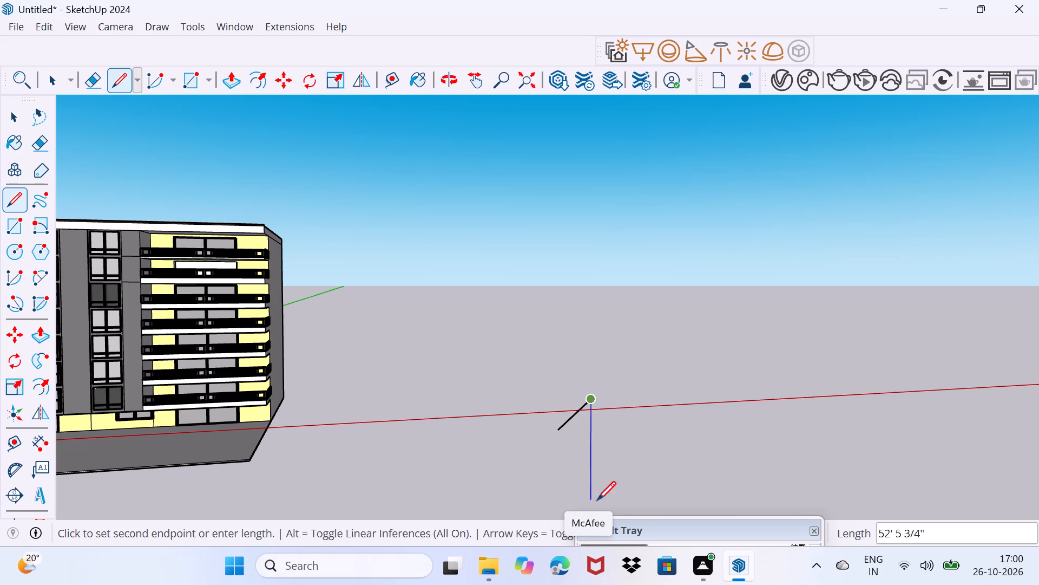
{"action": "left_click", "coordinate": [643, 360]}
{"action": "left_click", "coordinate": [652, 360]}
{"action": "left_click", "coordinate": [650, 405]}
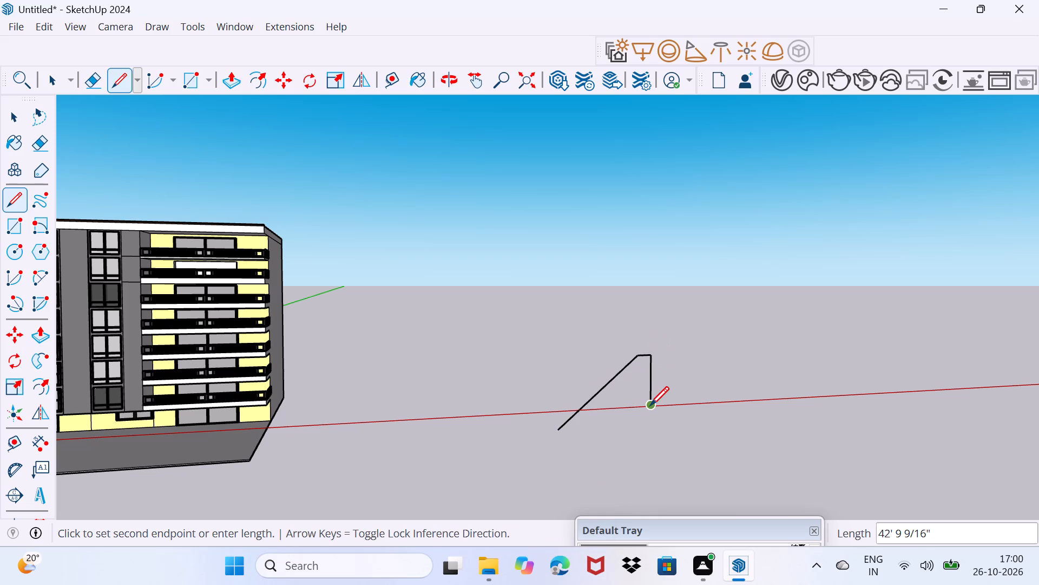
Draw a sloping branch line about 57' 2" long from the midpoint of the vertical line, rising away from the building.
{"action": "left_click", "coordinate": [650, 405]}
{"action": "left_click", "coordinate": [650, 404]}
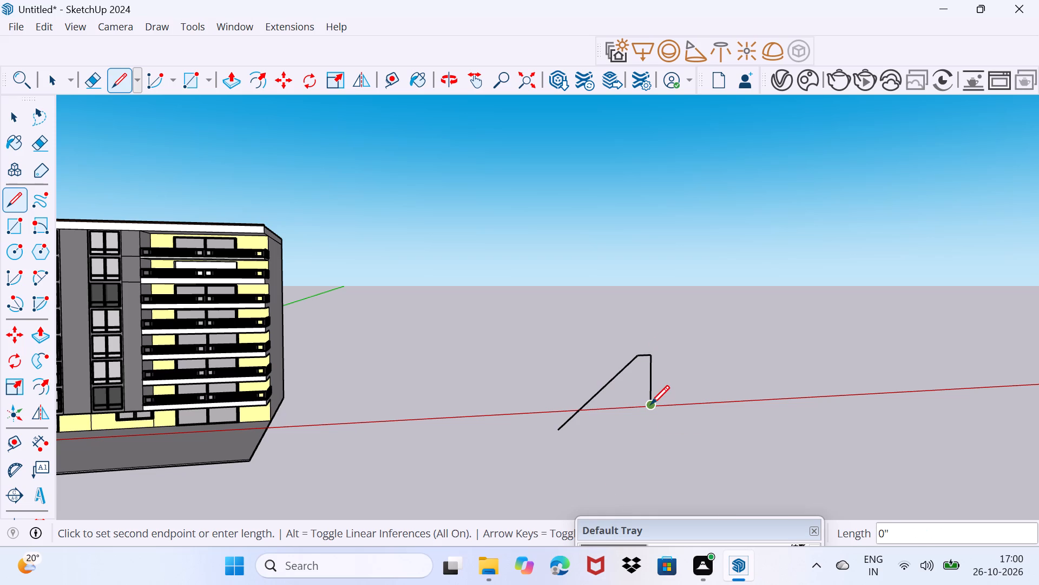
{"action": "left_click", "coordinate": [654, 387]}
{"action": "left_click", "coordinate": [654, 387]}
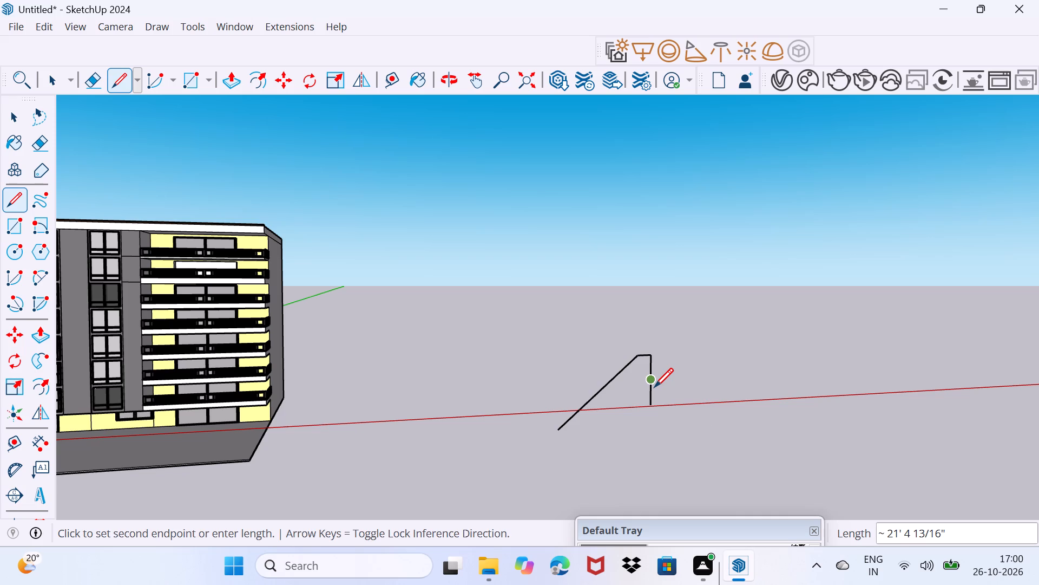
{"action": "left_click", "coordinate": [654, 387]}
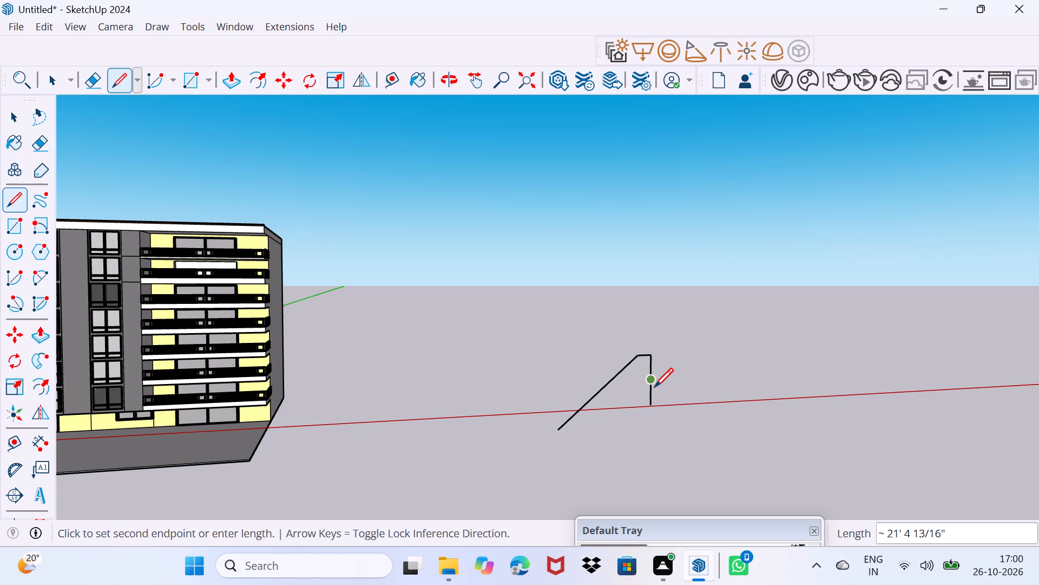
{"action": "left_click", "coordinate": [654, 387]}
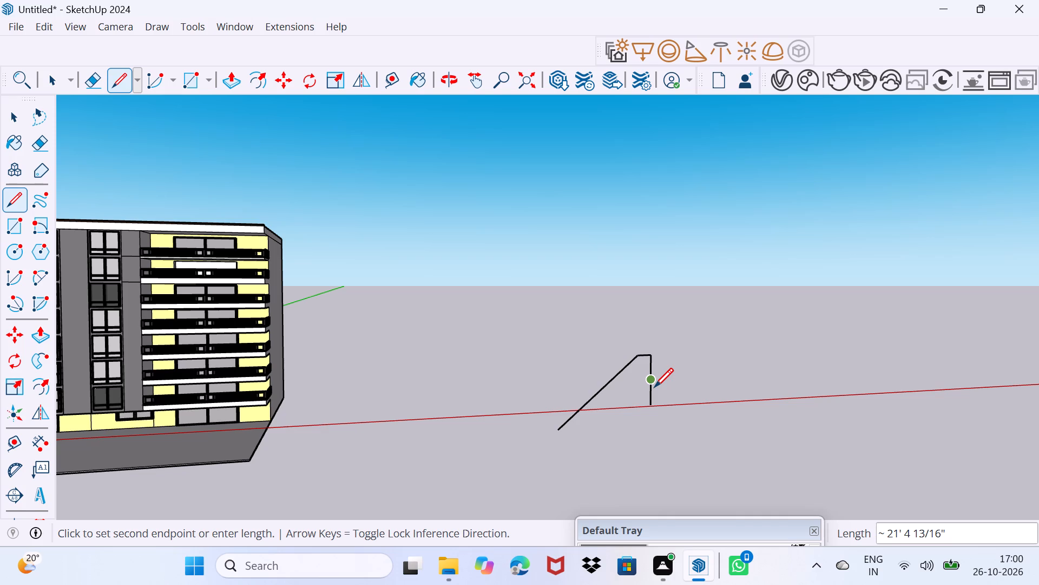
{"action": "left_click", "coordinate": [654, 387]}
{"action": "left_click", "coordinate": [707, 351]}
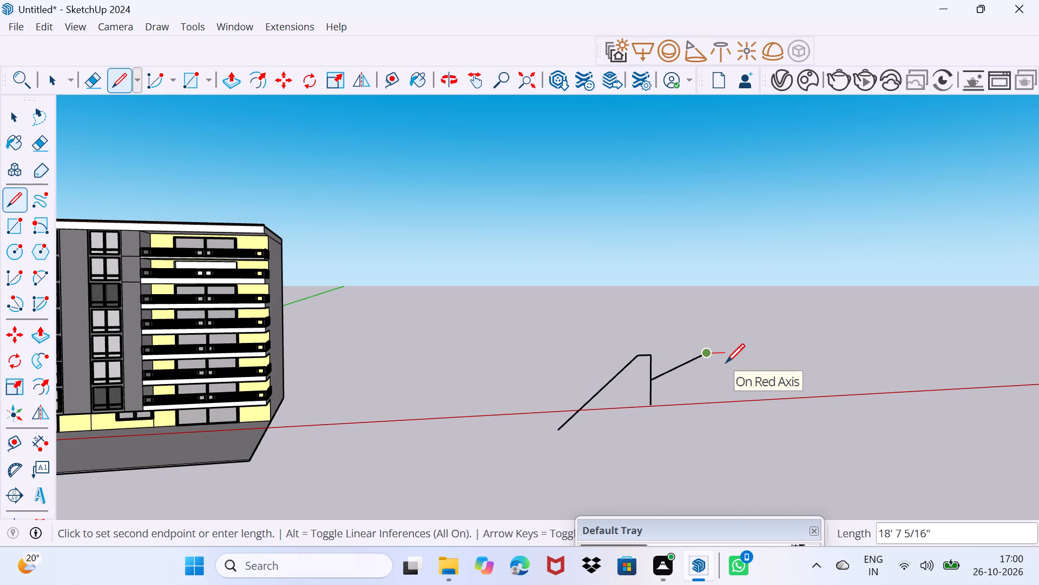
{"action": "left_click", "coordinate": [655, 387]}
Draw a separate red-axis line in segments of about 11' 9", 19' 6" and 8' 5", ending in a vertical drop of about 10'.
{"action": "left_click", "coordinate": [682, 380]}
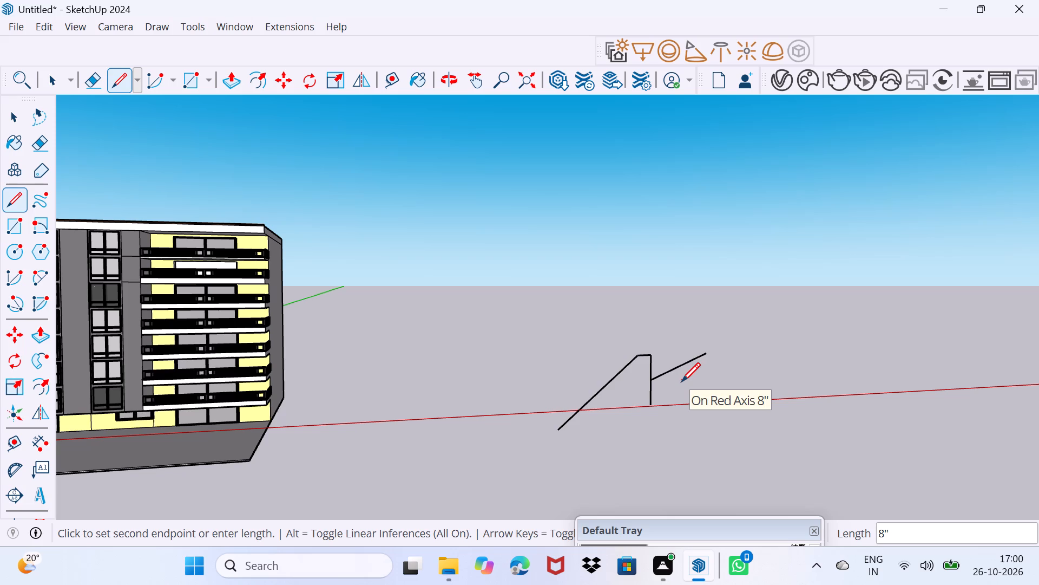
{"action": "left_click", "coordinate": [681, 381]}
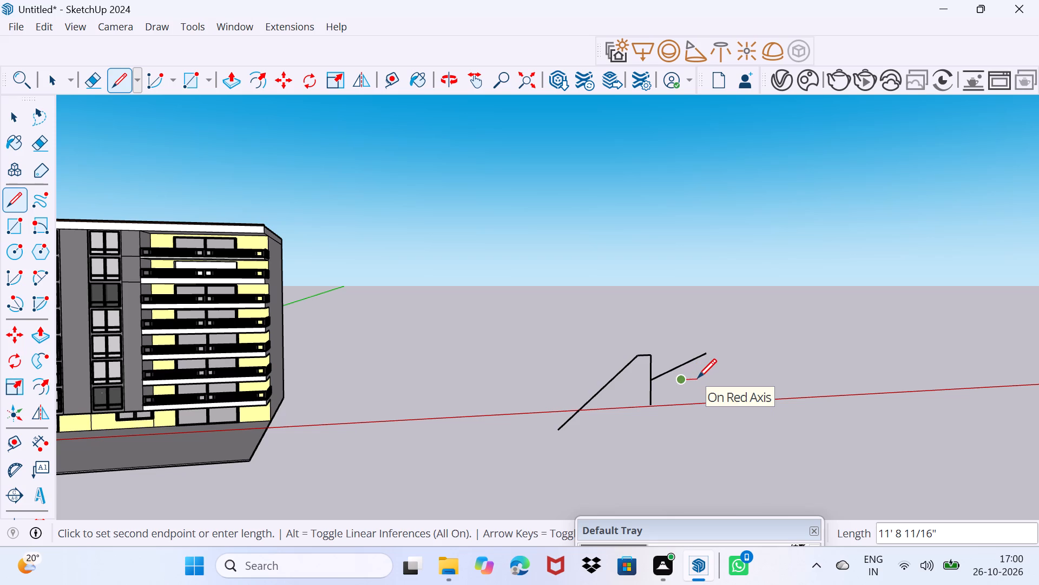
{"action": "left_click", "coordinate": [698, 378]}
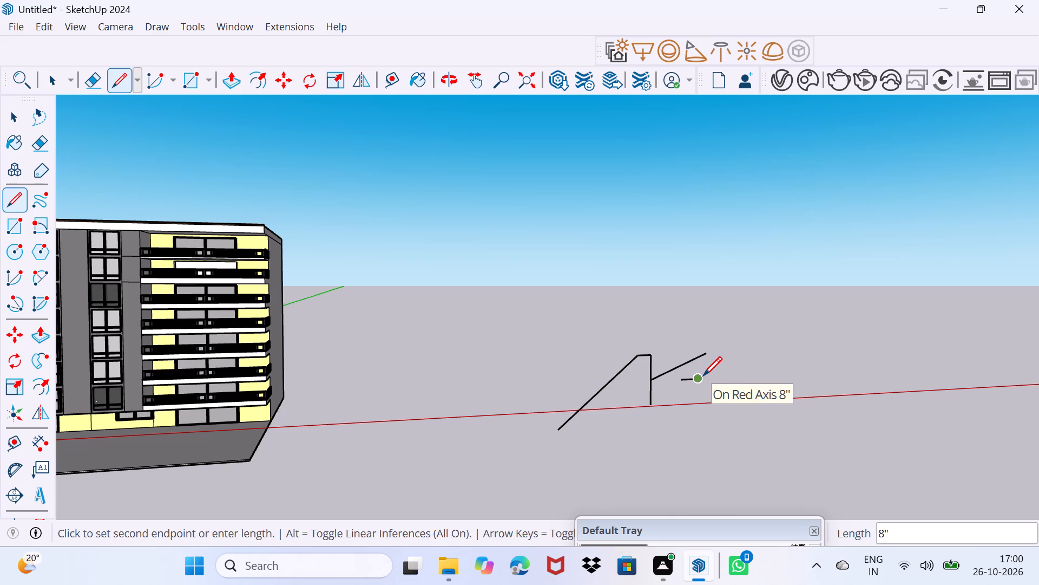
{"action": "left_click", "coordinate": [703, 376]}
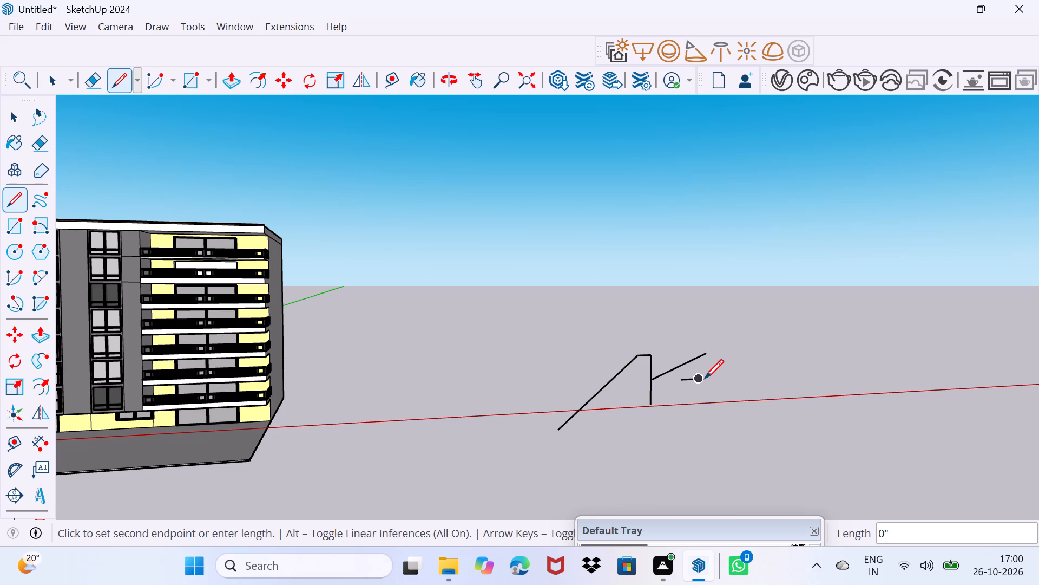
{"action": "left_click", "coordinate": [705, 379]}
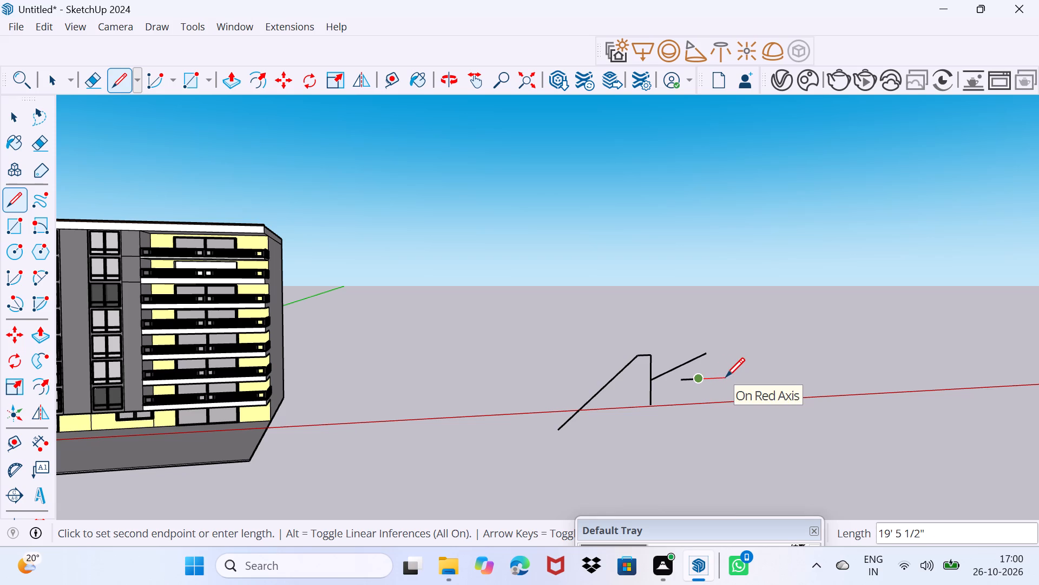
{"action": "left_click", "coordinate": [726, 376]}
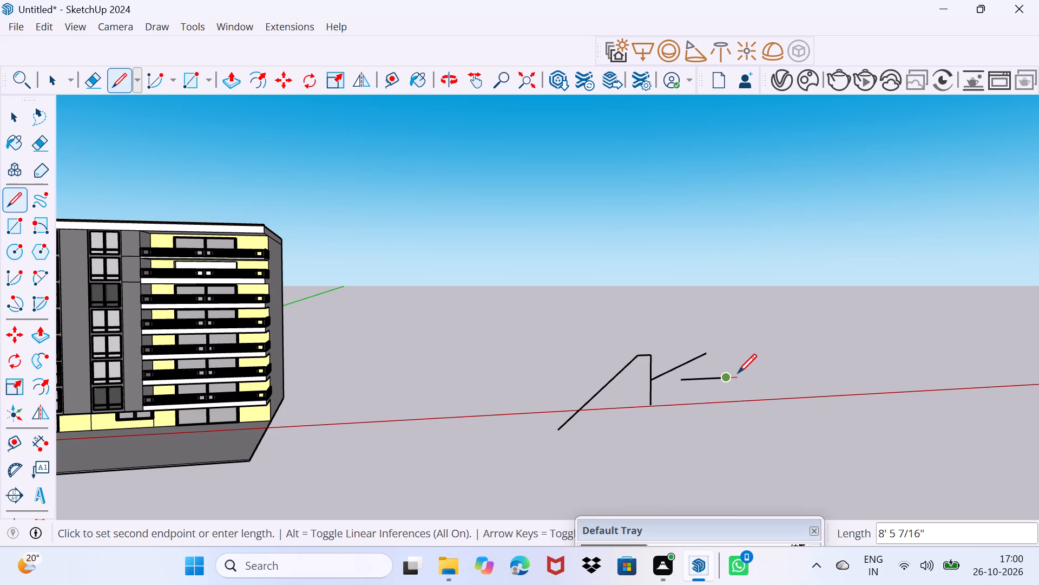
{"action": "left_click", "coordinate": [738, 373]}
{"action": "left_click", "coordinate": [738, 381]}
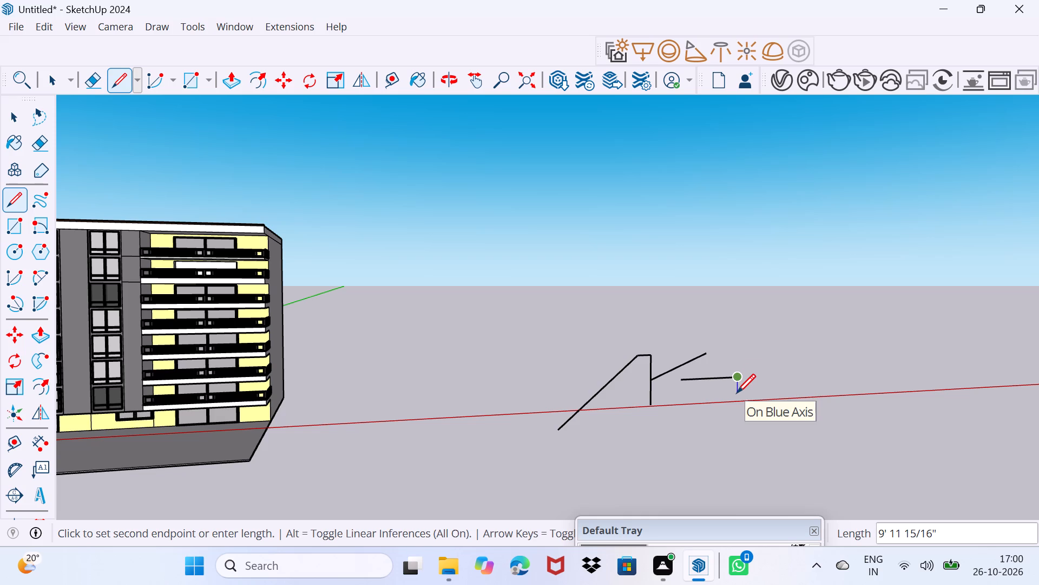
{"action": "left_click", "coordinate": [736, 393]}
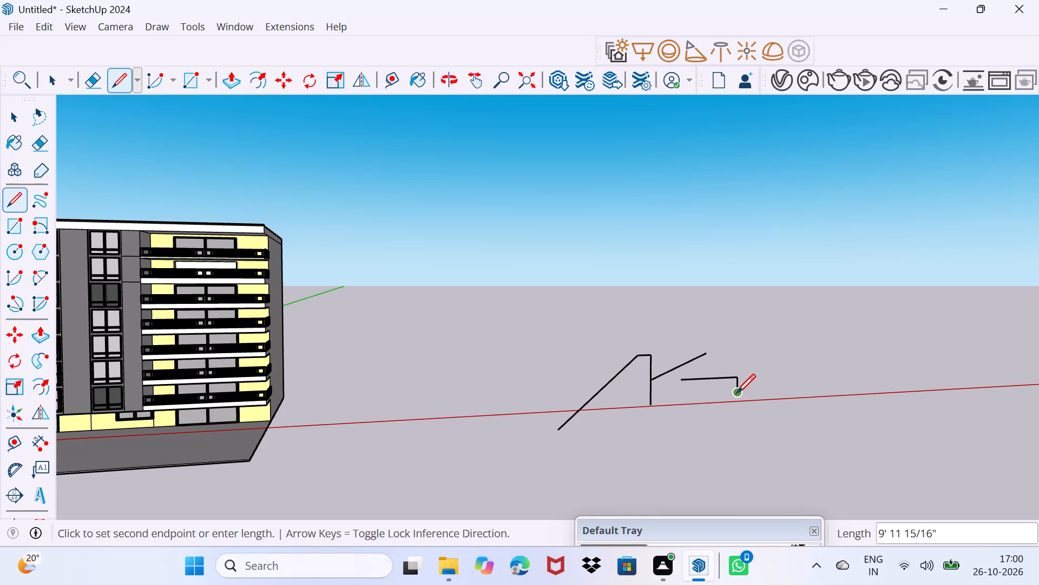
Extend the short vertical drop downward along the blue axis by about 15' 10".
{"action": "left_click", "coordinate": [736, 393]}
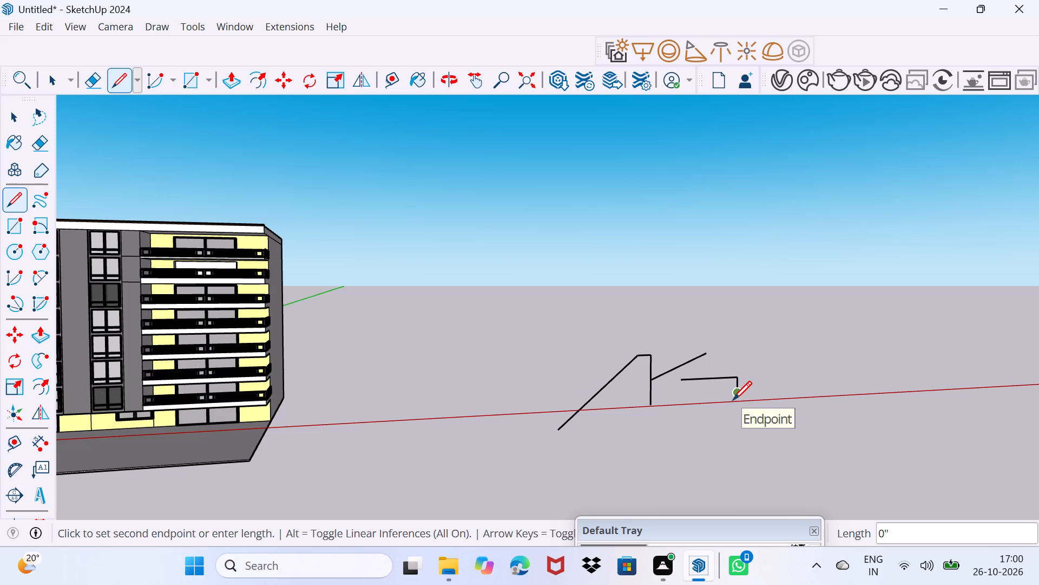
{"action": "left_click", "coordinate": [733, 400]}
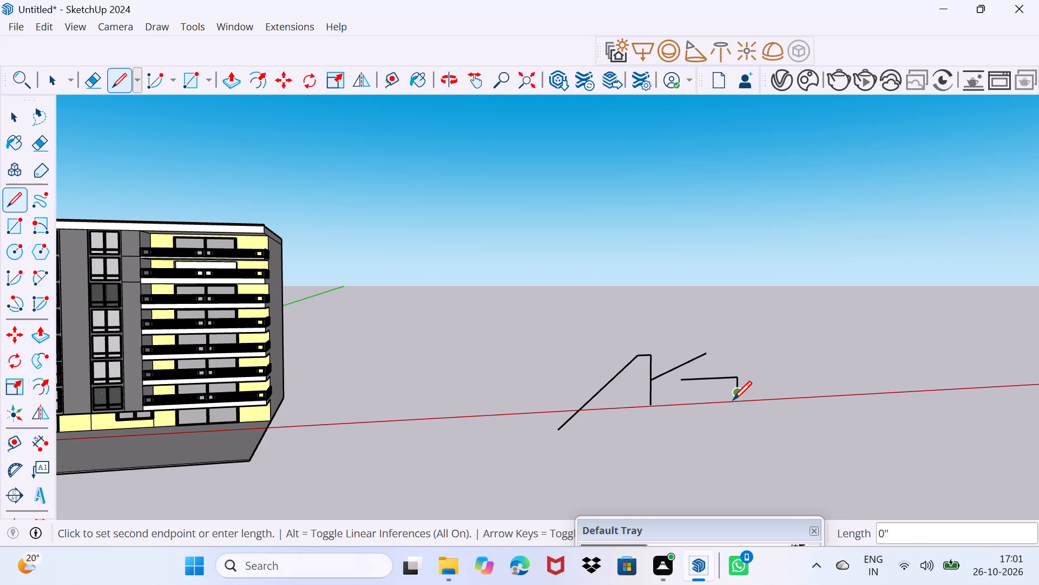
{"action": "left_click", "coordinate": [733, 400]}
{"action": "left_click", "coordinate": [722, 417]}
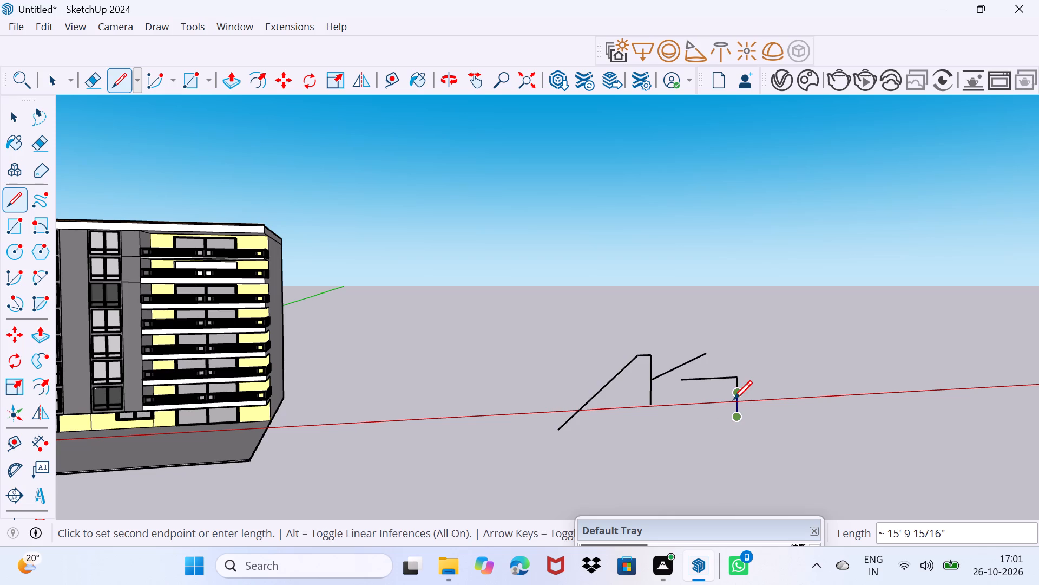
{"action": "left_click", "coordinate": [733, 399]}
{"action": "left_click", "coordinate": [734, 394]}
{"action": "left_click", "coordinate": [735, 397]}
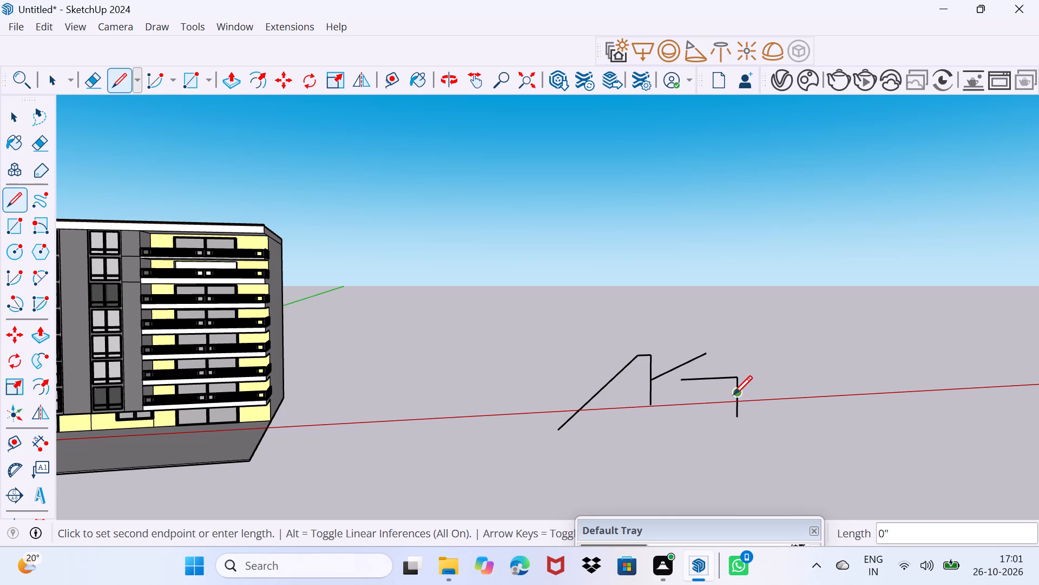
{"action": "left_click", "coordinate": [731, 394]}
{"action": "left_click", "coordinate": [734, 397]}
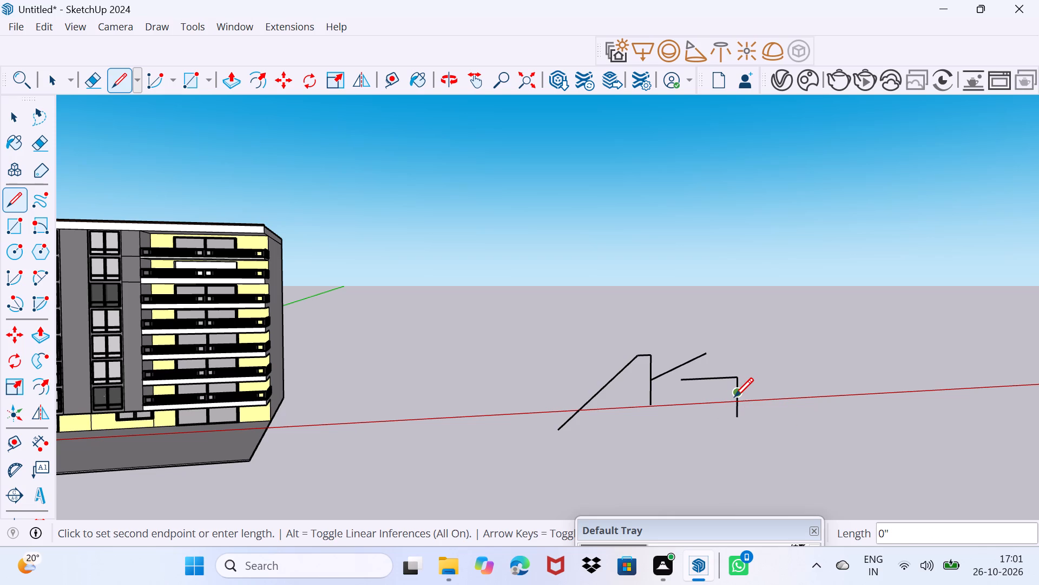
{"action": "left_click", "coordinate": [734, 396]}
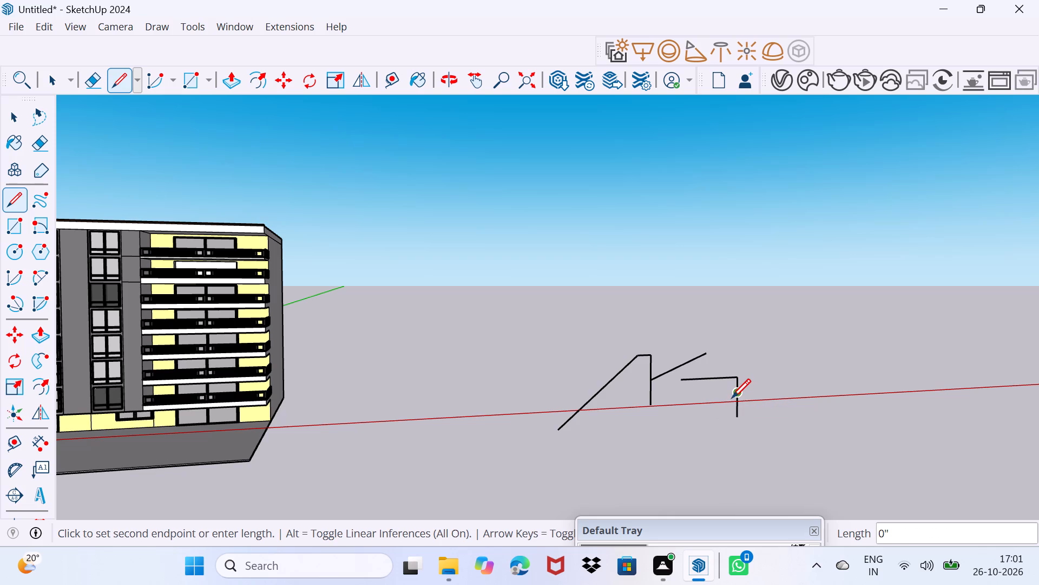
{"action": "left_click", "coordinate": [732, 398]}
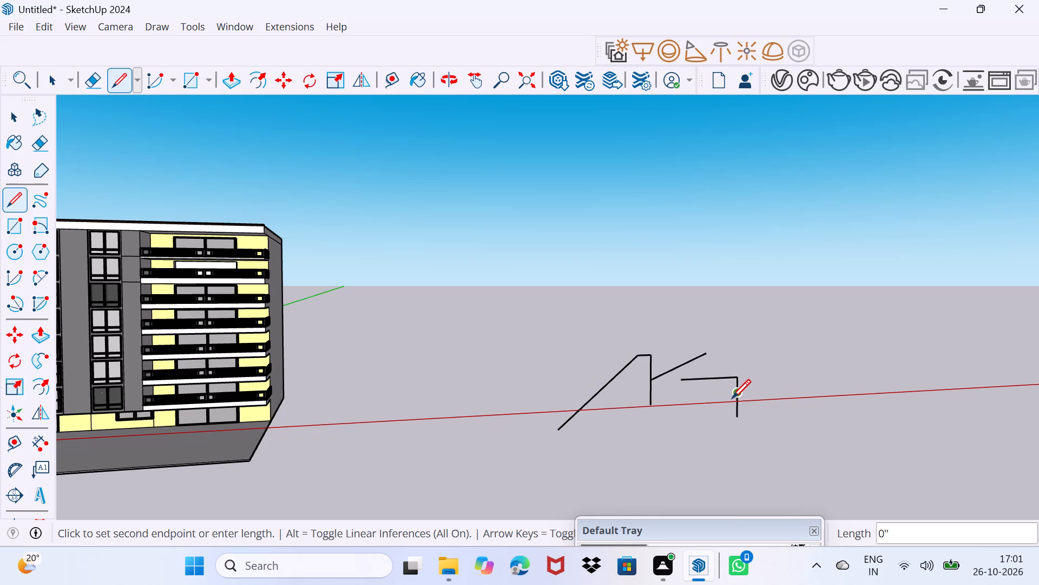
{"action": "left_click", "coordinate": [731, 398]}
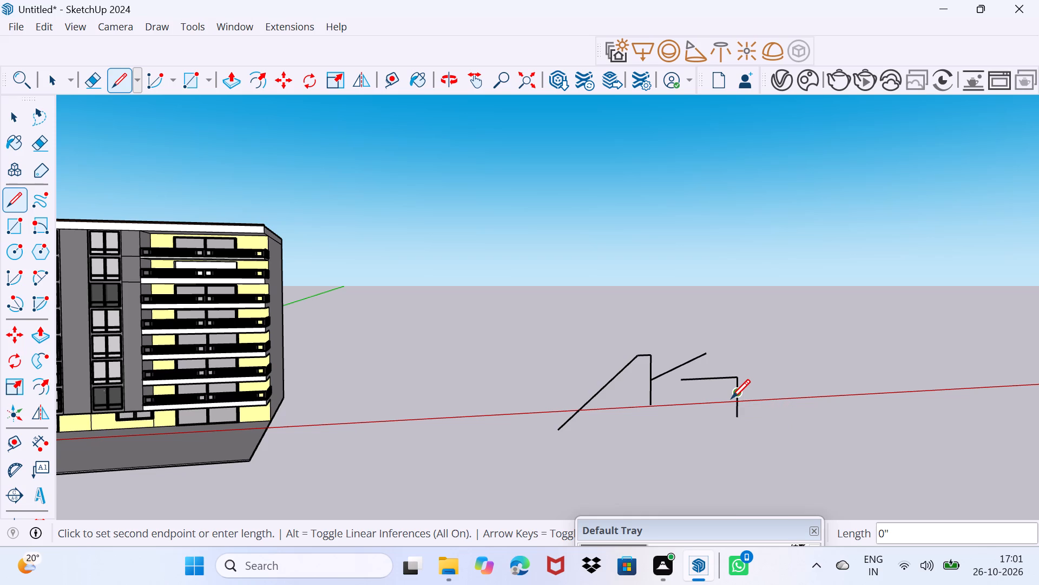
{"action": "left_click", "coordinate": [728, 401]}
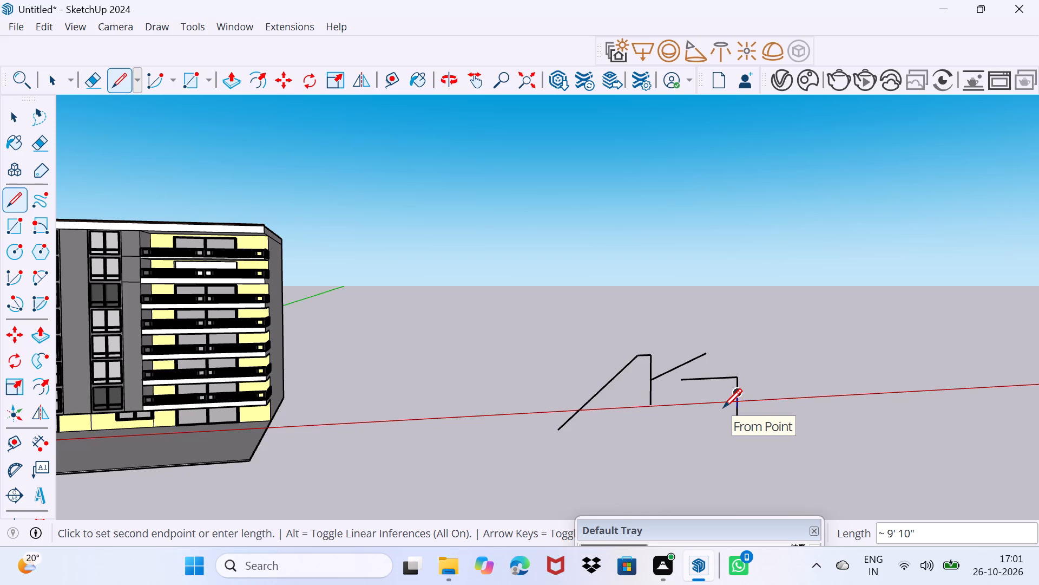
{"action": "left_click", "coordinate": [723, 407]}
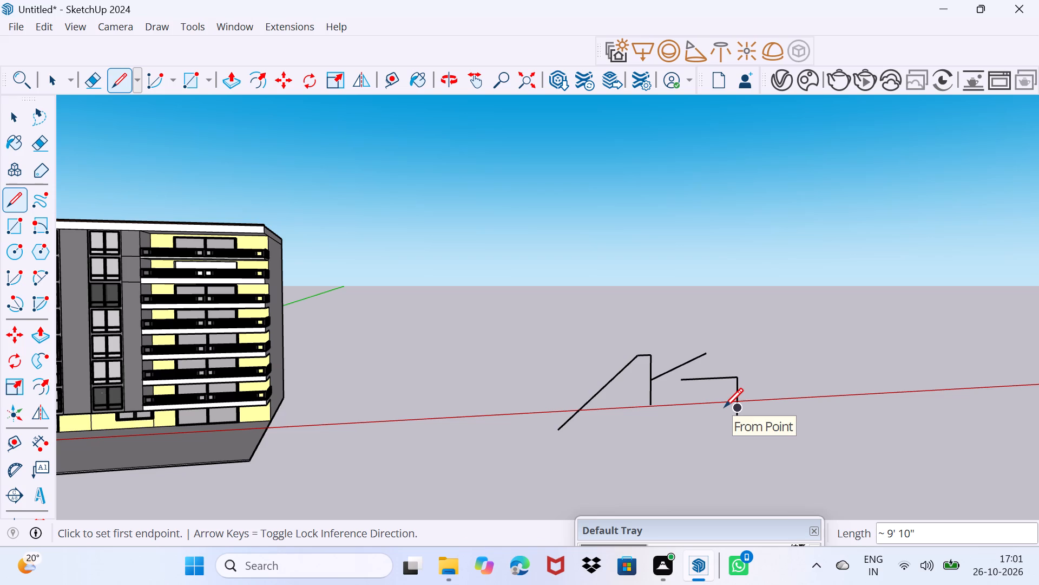
Draw a small triangular hook at the foot of the drop with a short horizontal segment and a sloping one about 10' 7" long.
{"action": "left_click", "coordinate": [724, 407]}
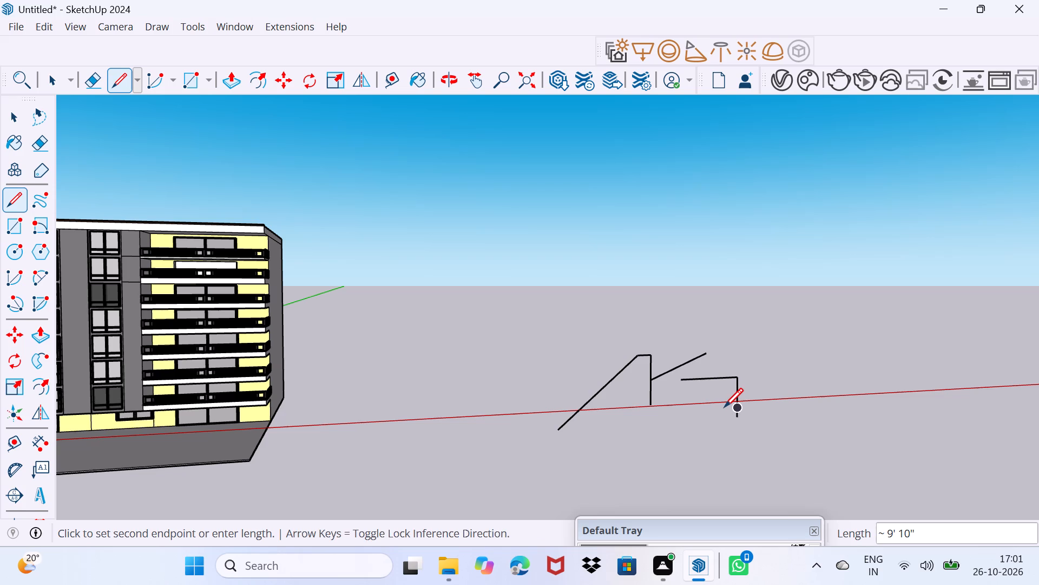
{"action": "left_click", "coordinate": [721, 417]}
{"action": "left_click", "coordinate": [722, 417]}
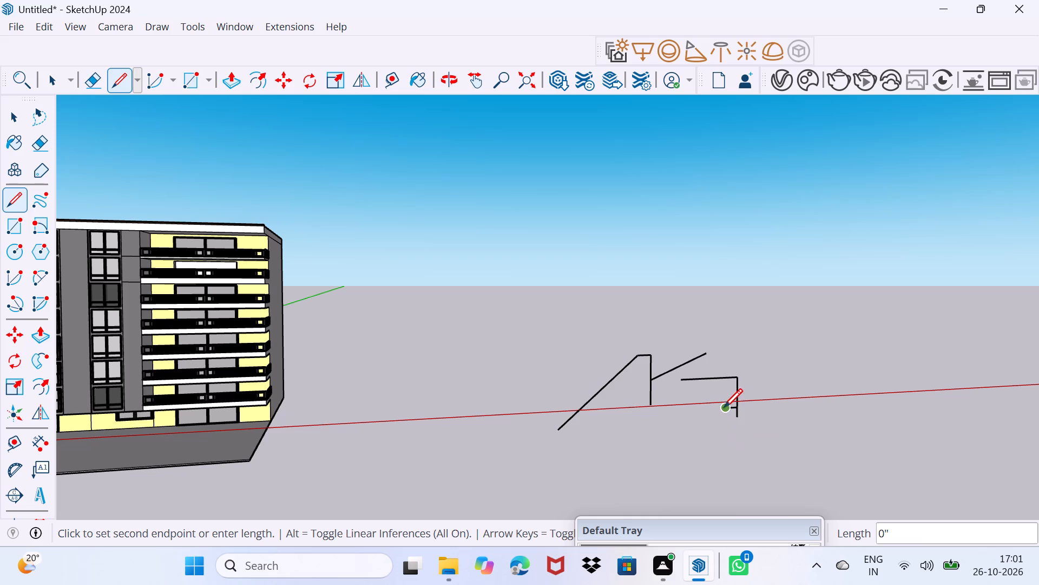
{"action": "left_click", "coordinate": [725, 404]}
{"action": "left_click", "coordinate": [733, 414]}
{"action": "left_click", "coordinate": [733, 414]}
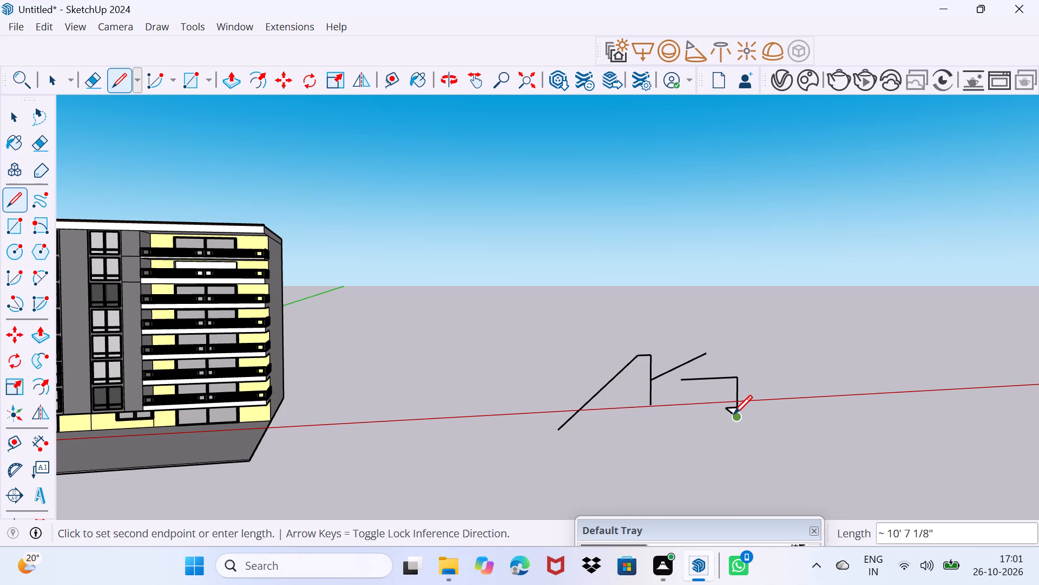
{"action": "left_click", "coordinate": [734, 413]}
{"action": "left_click", "coordinate": [734, 413]}
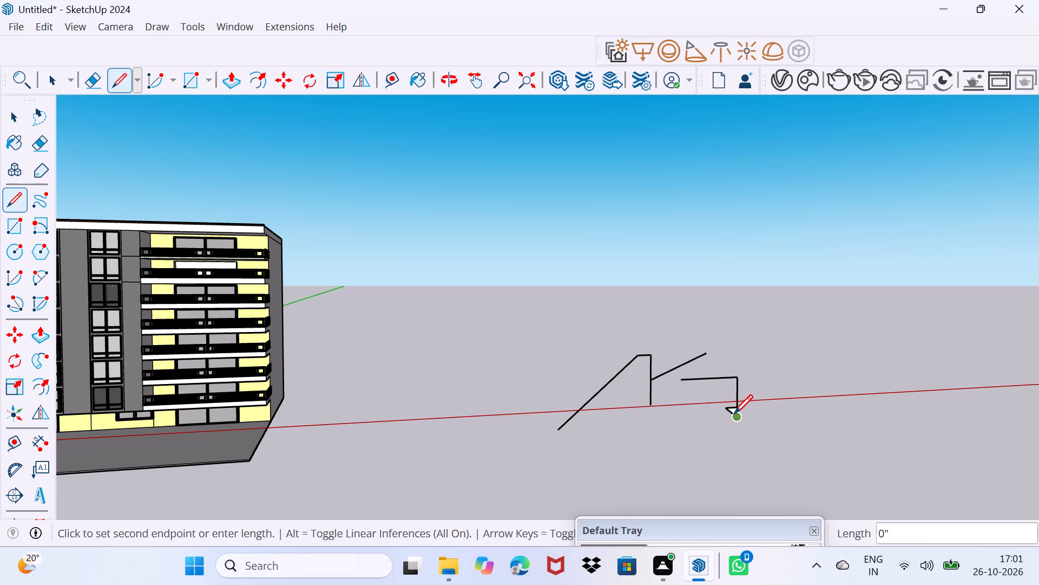
{"action": "left_click", "coordinate": [734, 413]}
{"action": "left_click", "coordinate": [734, 414]}
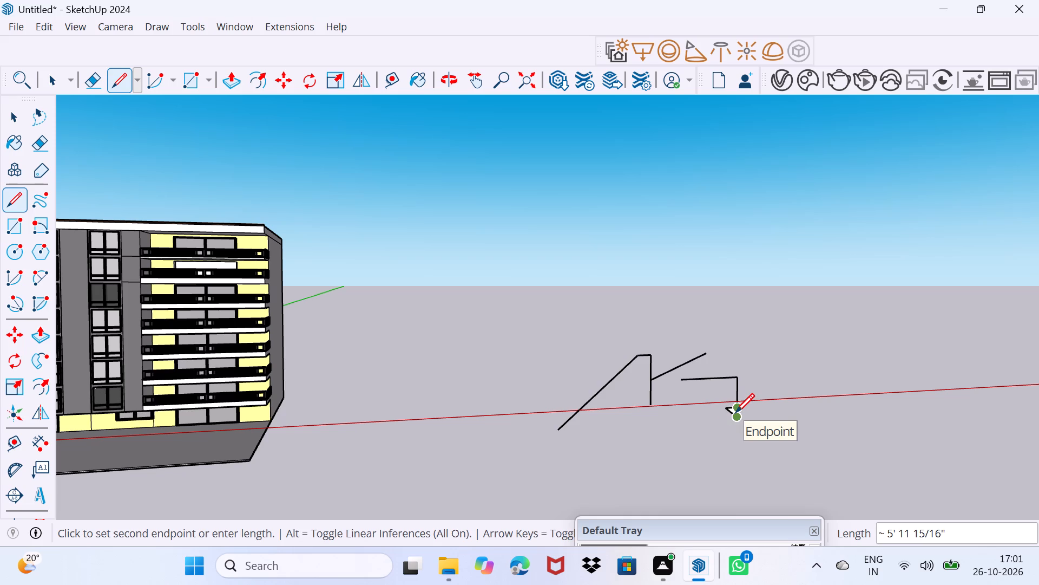
{"action": "left_click", "coordinate": [735, 412]}
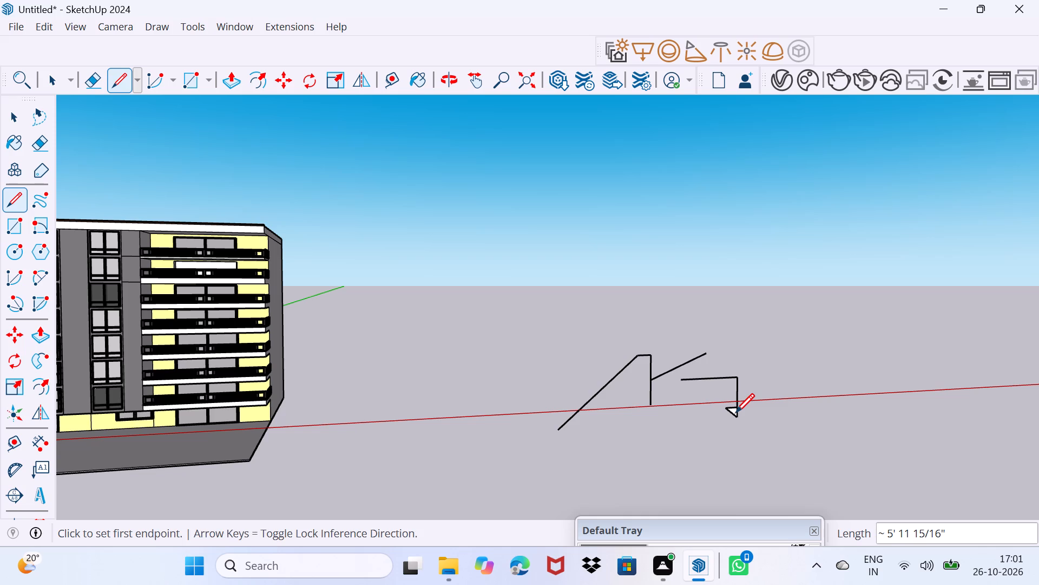
Draw a diagonal line from the hook's upper corner on the vertical drop up to the sloping branch line.
{"action": "left_click", "coordinate": [735, 412]}
{"action": "left_click", "coordinate": [735, 412]}
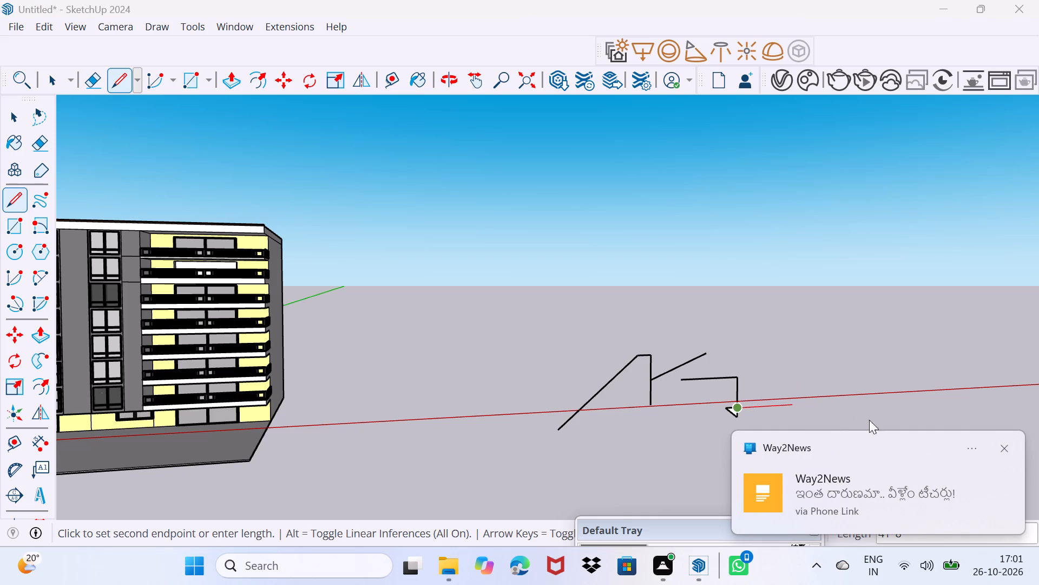
{"action": "left_click", "coordinate": [1011, 454]}
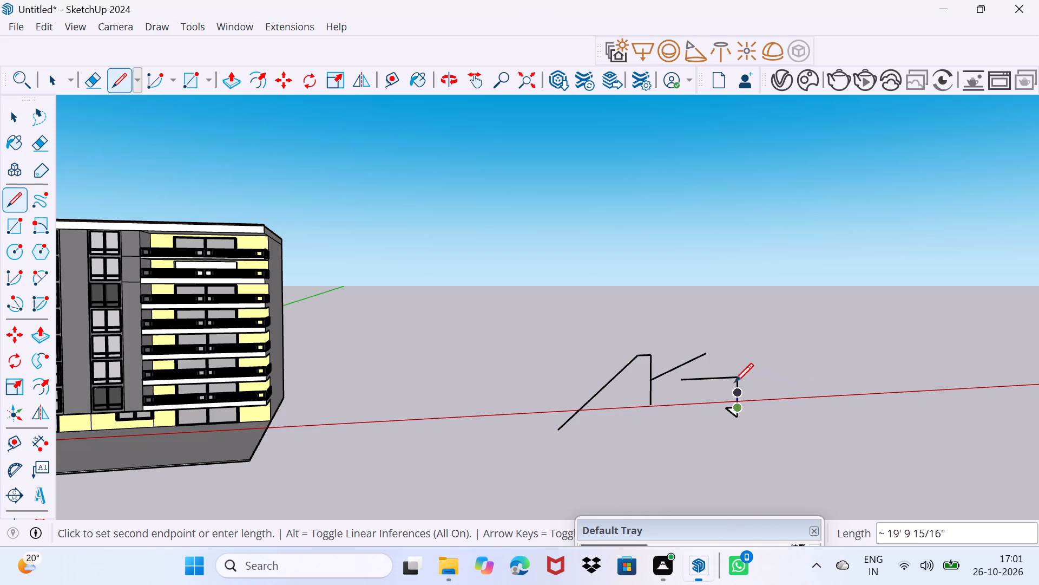
{"action": "left_click", "coordinate": [683, 348]}
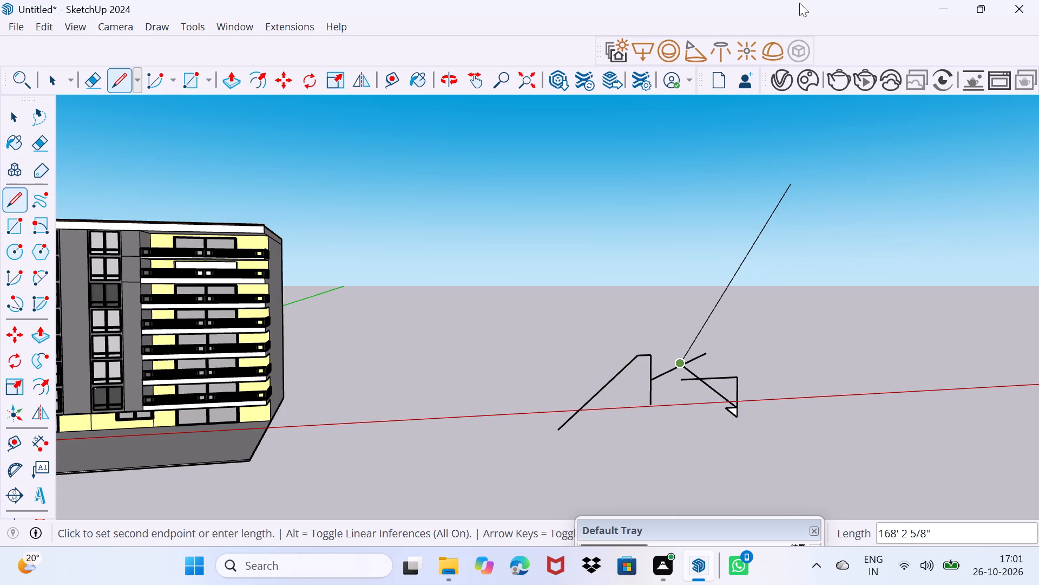
Draw a second diagonal from the sloping branch line down to the foot of the vertical drop, closing a narrow sliver face.
{"action": "left_click", "coordinate": [781, 13]}
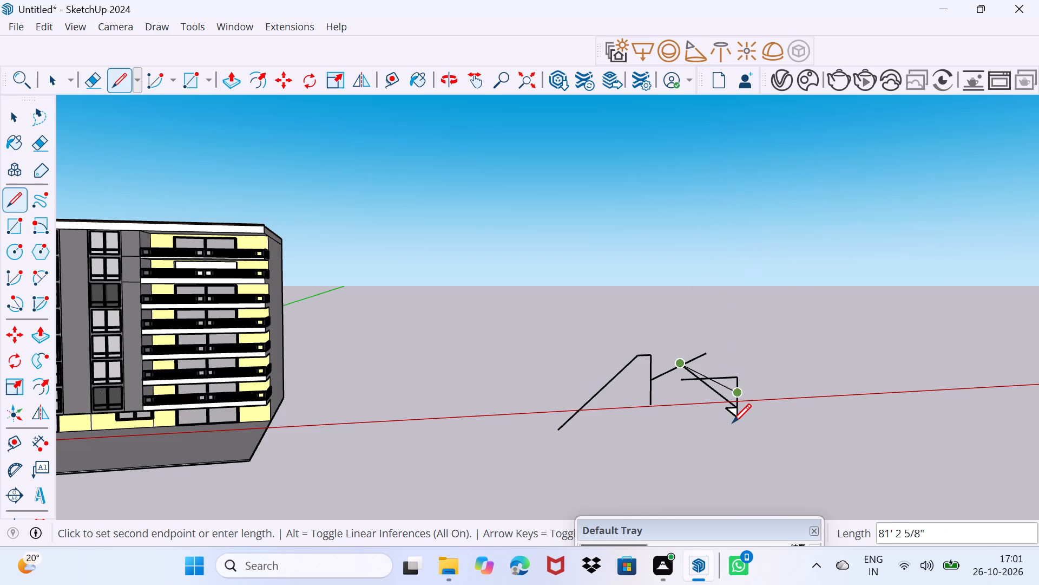
{"action": "left_click", "coordinate": [732, 421]}
Draw a short red-axis segment outward from the vertical drop and continue it with a line sloping upward.
{"action": "left_click", "coordinate": [743, 408]}
{"action": "left_click", "coordinate": [753, 389]}
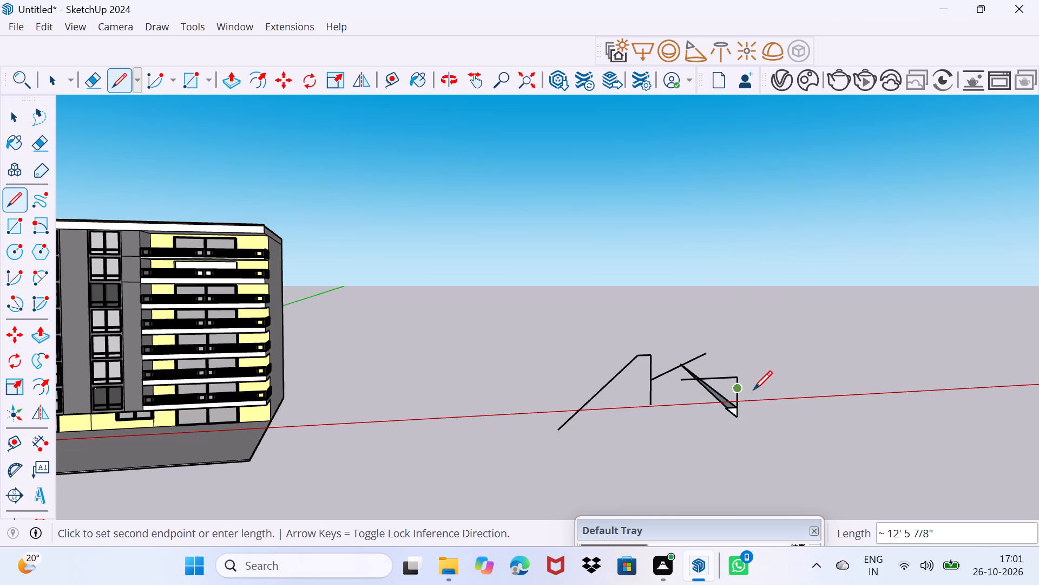
{"action": "left_click", "coordinate": [756, 386]}
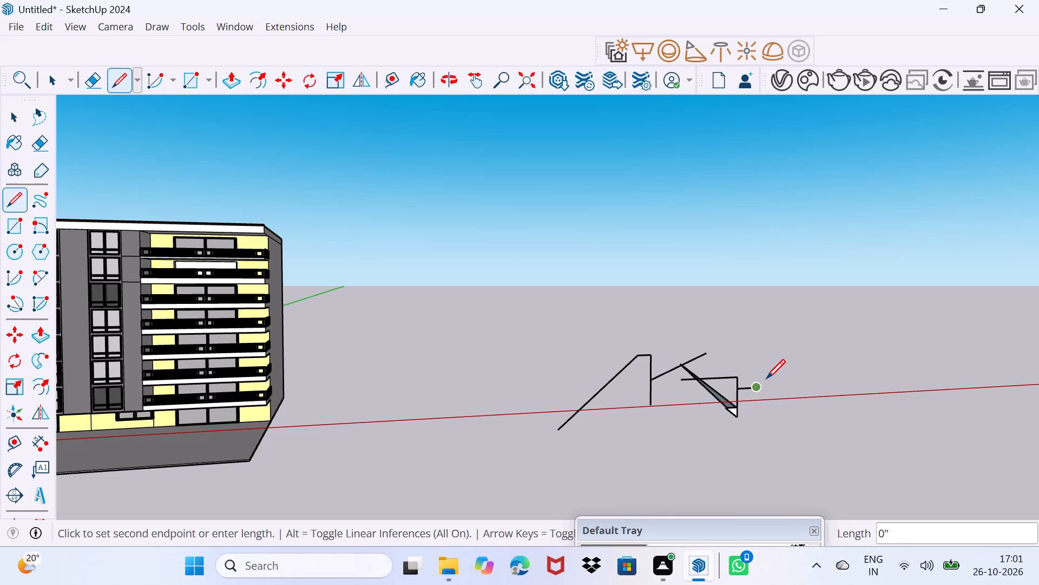
{"action": "left_click", "coordinate": [766, 378]}
{"action": "left_click", "coordinate": [779, 362]}
Draw a short vertical line about 12' 5" long between the vertical drop and the new sloping line.
{"action": "left_click", "coordinate": [770, 369]}
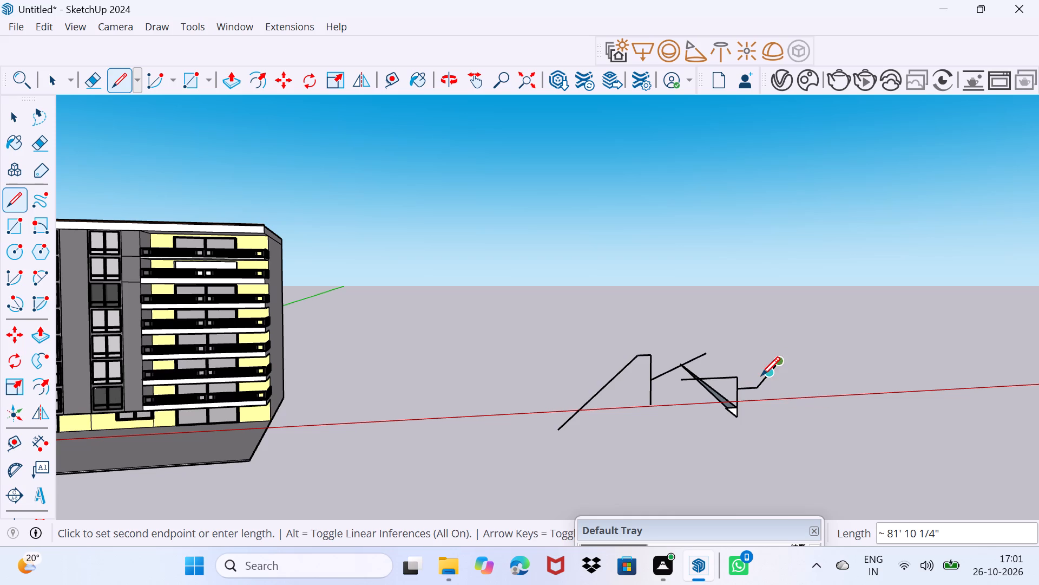
{"action": "left_click", "coordinate": [761, 375]}
{"action": "left_click", "coordinate": [753, 378]}
{"action": "left_click", "coordinate": [748, 382]}
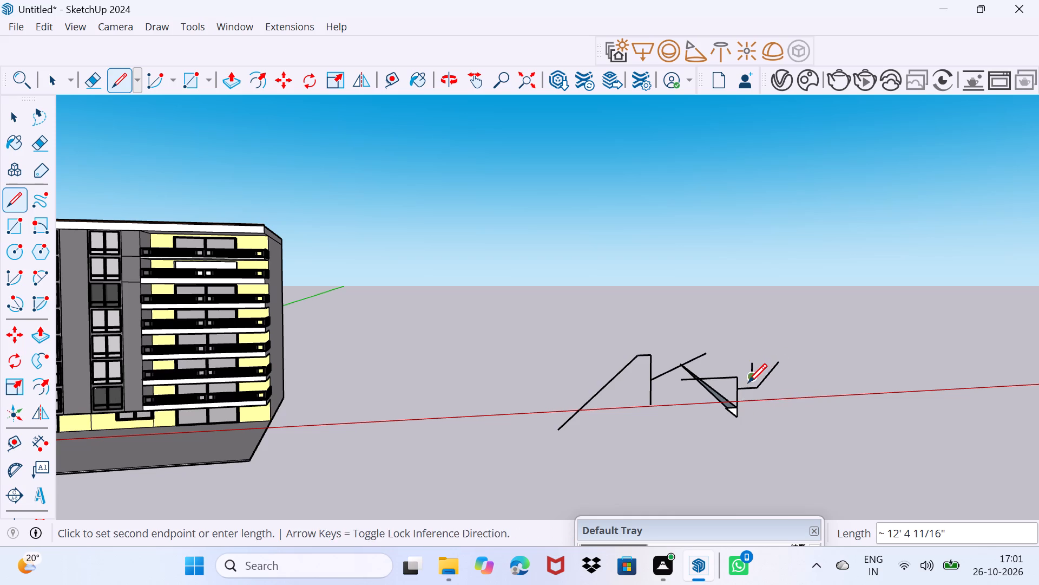
Draw a line about 173' 6" long from the vertical drop to the slope's upper end, closing a thin triangular face.
{"action": "left_click", "coordinate": [739, 390]}
{"action": "left_click", "coordinate": [741, 388]}
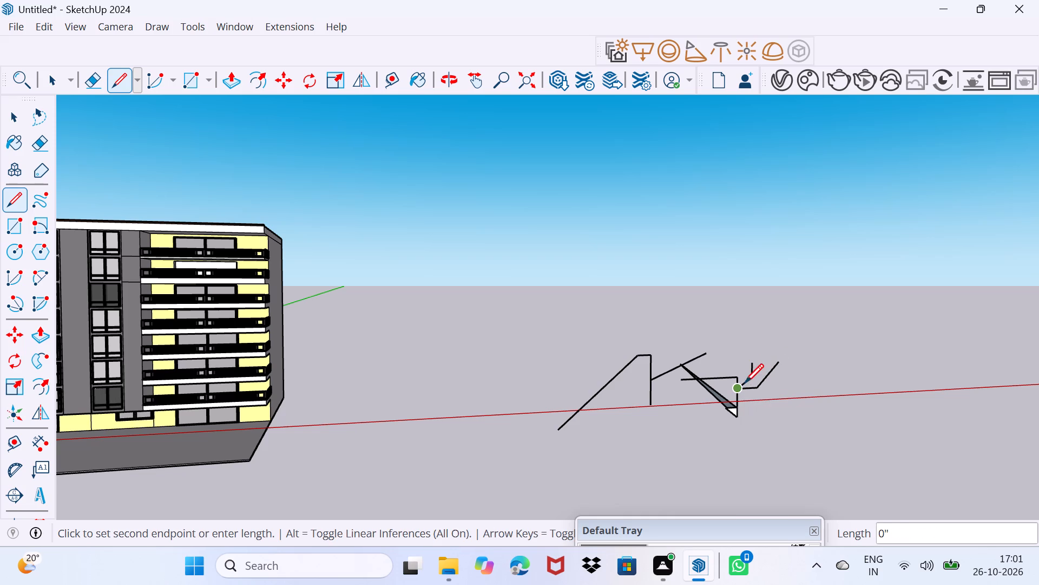
{"action": "left_click", "coordinate": [772, 357]}
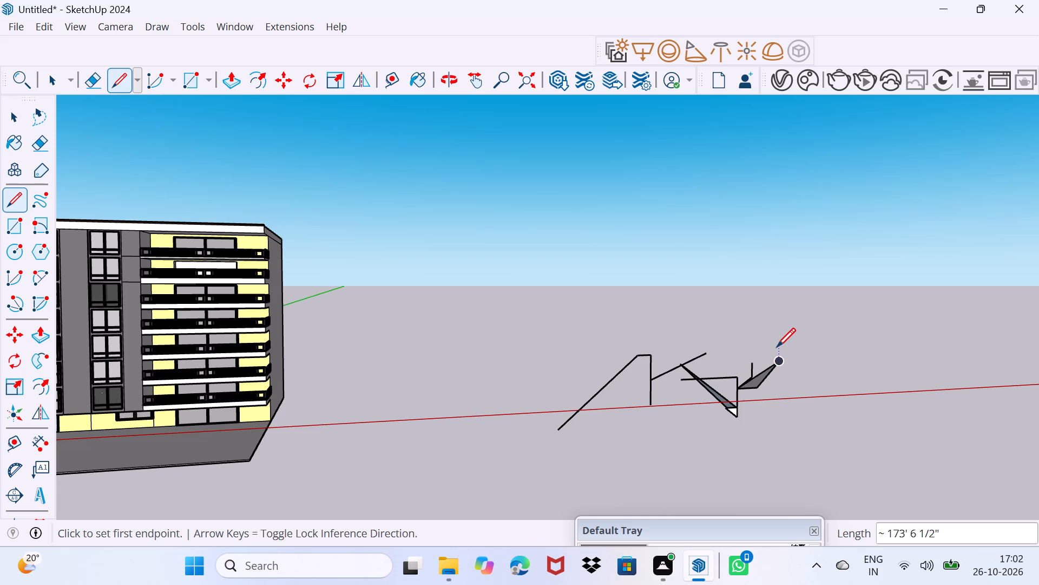
Draw a short vertical line rising from the upper end of the sloping face.
{"action": "left_click", "coordinate": [777, 347]}
{"action": "left_click", "coordinate": [771, 363]}
Draw a short vertical line down along the blue axis from the lower corner of the sloping face.
{"action": "left_click", "coordinate": [770, 382]}
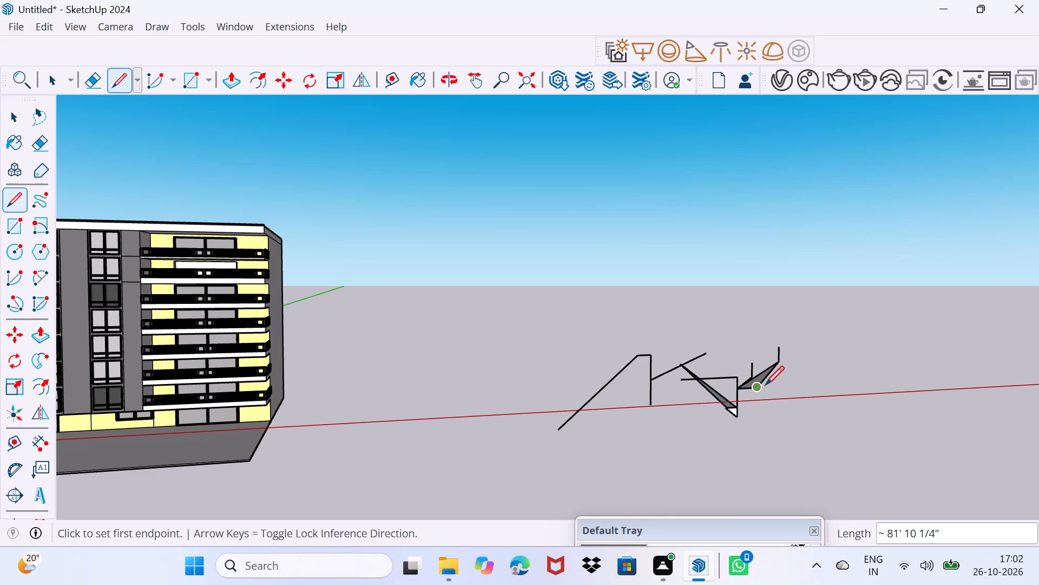
{"action": "left_click", "coordinate": [765, 385]}
{"action": "left_click", "coordinate": [758, 399]}
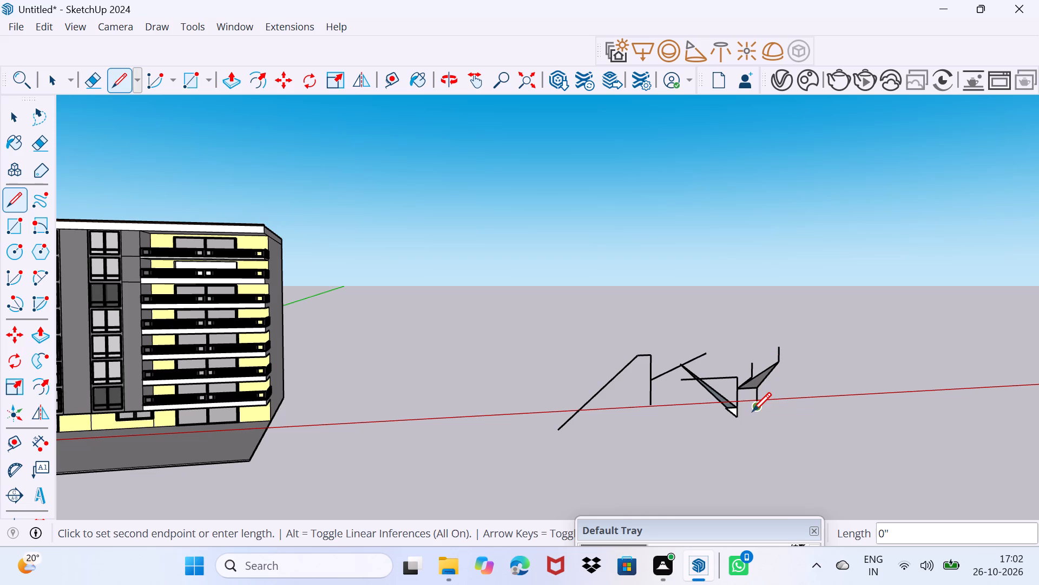
{"action": "left_click", "coordinate": [752, 411]}
{"action": "left_click", "coordinate": [752, 411]}
Draw a box outline beside the hook: a red-axis segment, a drop of about 16' 9", and a bottom edge back to the hook's foot.
{"action": "left_click", "coordinate": [773, 392]}
{"action": "left_click", "coordinate": [770, 397]}
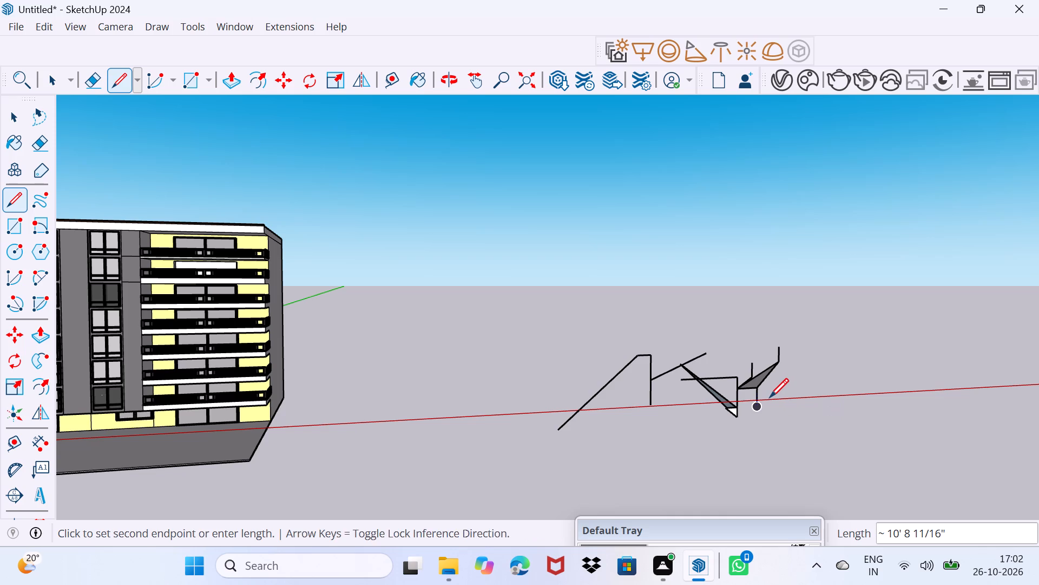
{"action": "left_click", "coordinate": [774, 392]}
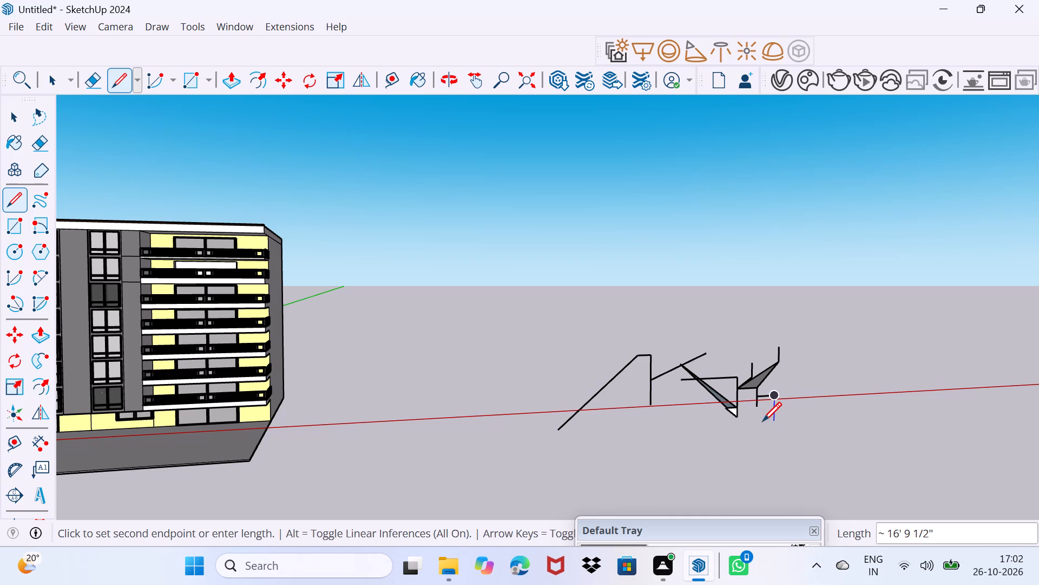
{"action": "left_click", "coordinate": [762, 421]}
{"action": "left_click", "coordinate": [762, 419]}
{"action": "left_click", "coordinate": [740, 422]}
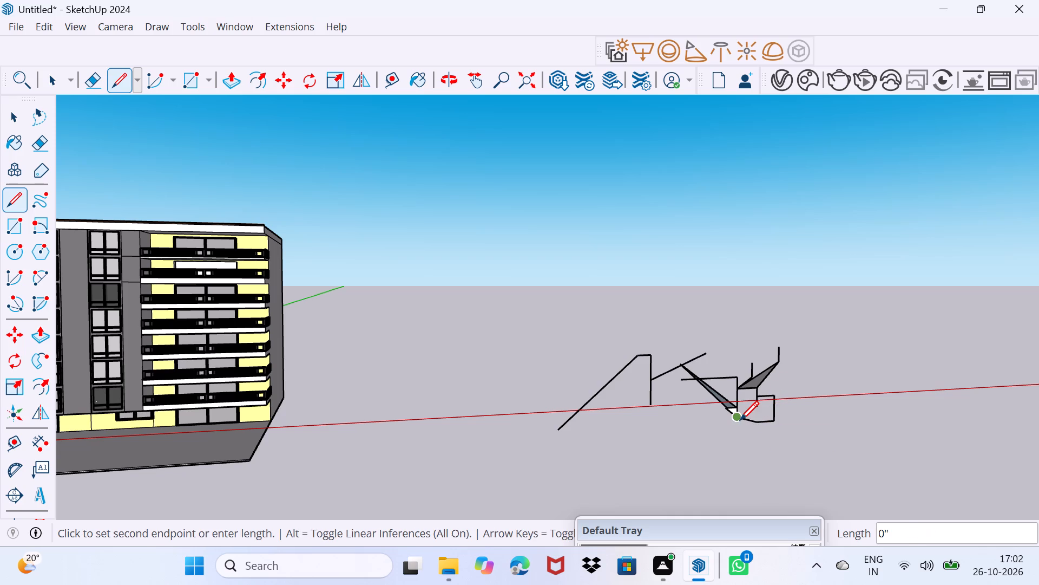
Draw a diagonal from the hook's foot up to the short vertical line inside the box outline, forming faces.
{"action": "left_click", "coordinate": [745, 415]}
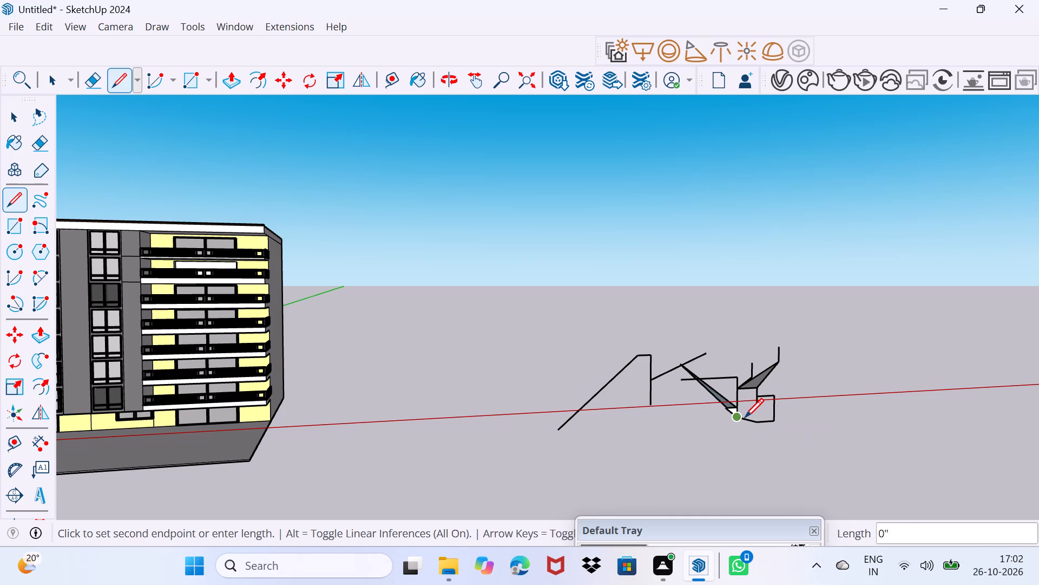
{"action": "left_click", "coordinate": [745, 417]}
{"action": "left_click", "coordinate": [746, 417]}
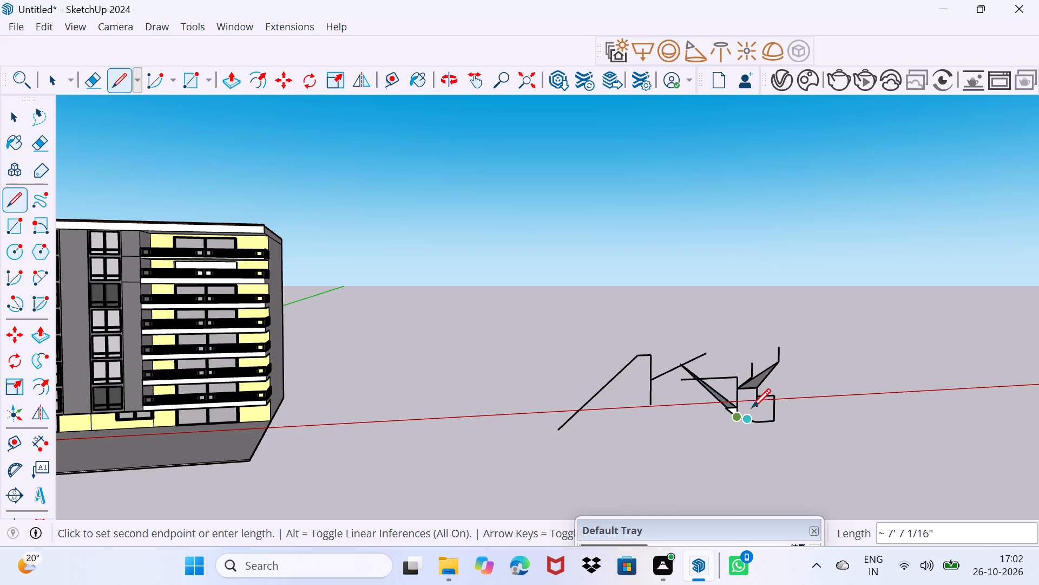
{"action": "left_click", "coordinate": [757, 401]}
Draw a steep line about 74' 3" long between the sloping face's edge and the box's outer upper corner.
{"action": "left_click", "coordinate": [773, 379]}
{"action": "left_click", "coordinate": [771, 388]}
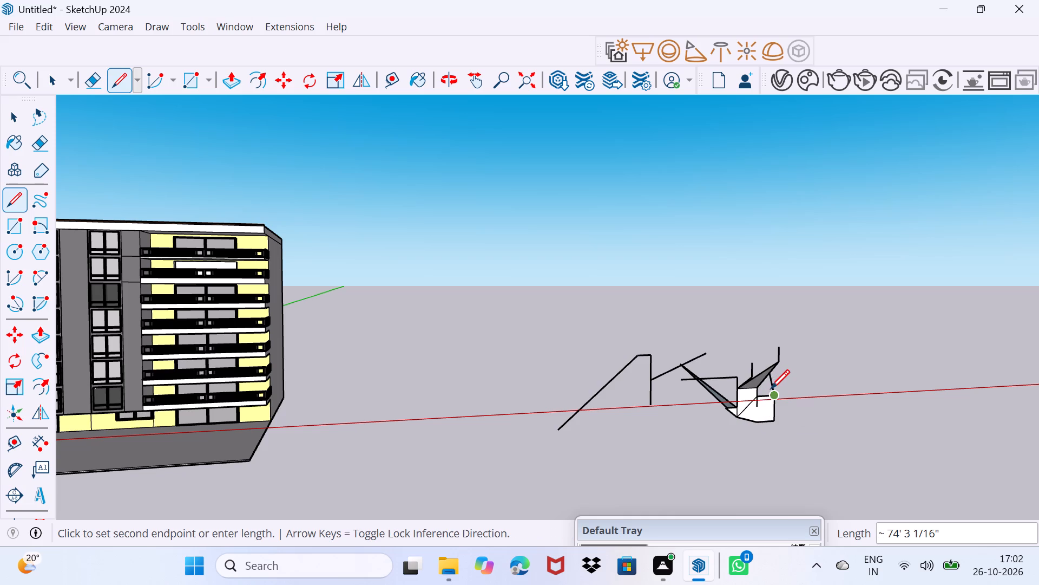
{"action": "left_click", "coordinate": [771, 388]}
{"action": "left_click", "coordinate": [768, 395]}
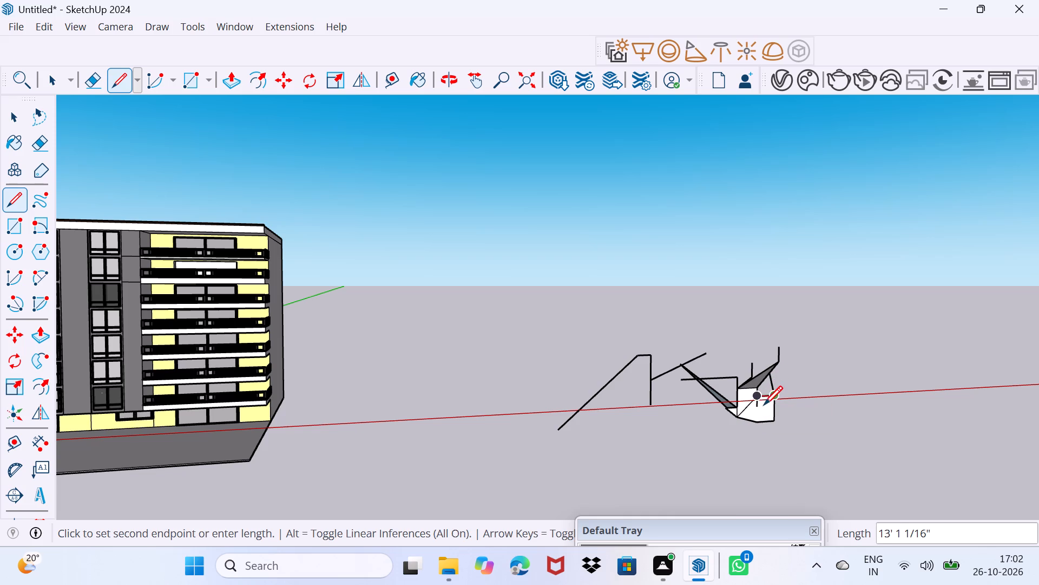
{"action": "left_click", "coordinate": [764, 405]}
Draw a vertical line about 18' 11" long below the box's outer lower corner.
{"action": "left_click", "coordinate": [765, 449]}
{"action": "left_click", "coordinate": [775, 428]}
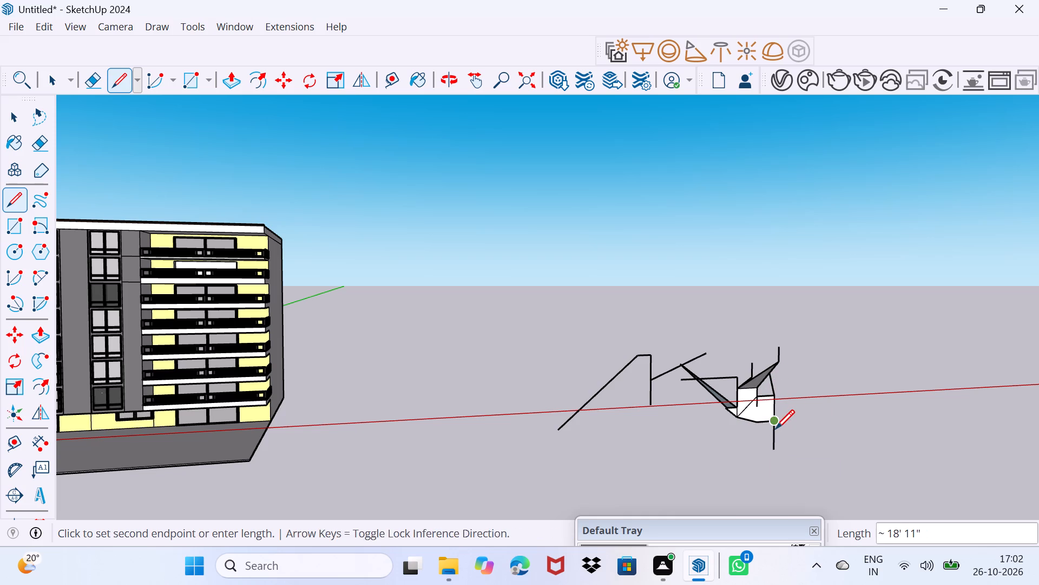
Extend the box's bottom edge outward along the red axis and raise a vertical of about 16' 9" from its end.
{"action": "left_click", "coordinate": [791, 412]}
{"action": "left_click", "coordinate": [784, 425]}
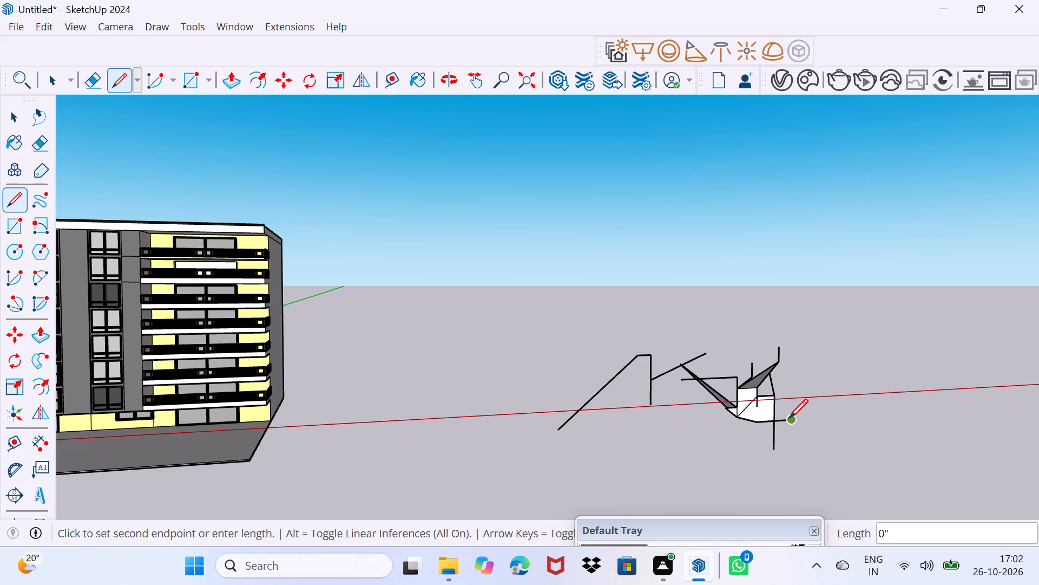
{"action": "left_click", "coordinate": [789, 418]}
{"action": "left_click", "coordinate": [783, 426]}
{"action": "left_click", "coordinate": [790, 416]}
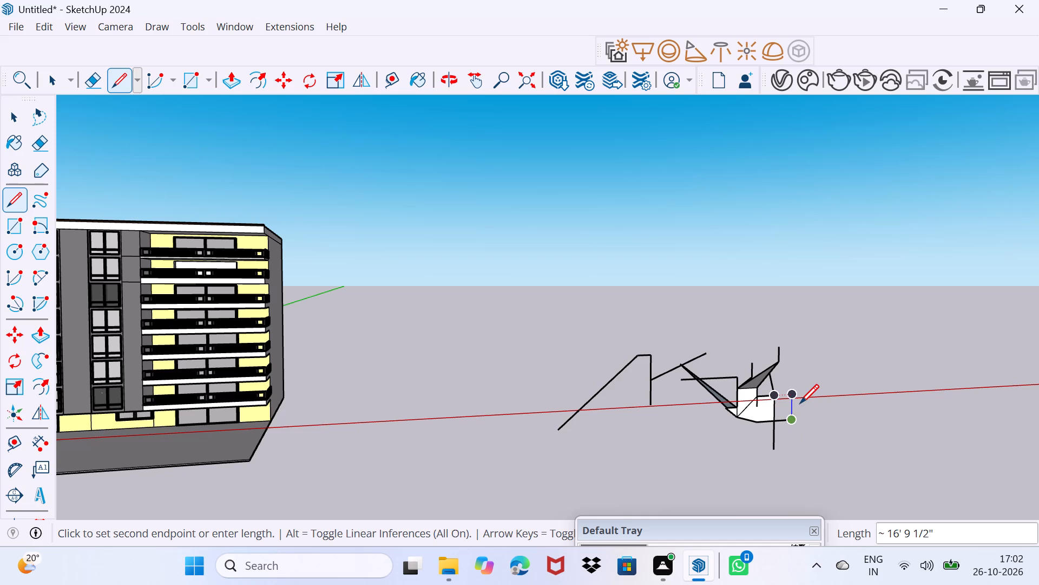
{"action": "left_click", "coordinate": [800, 404]}
{"action": "left_click", "coordinate": [801, 401]}
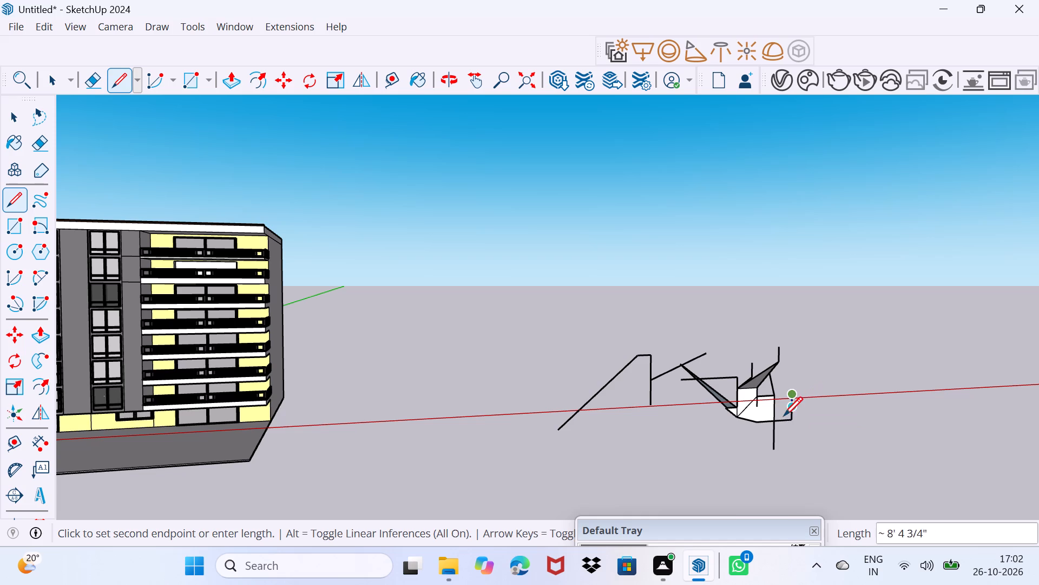
{"action": "left_click", "coordinate": [784, 415]}
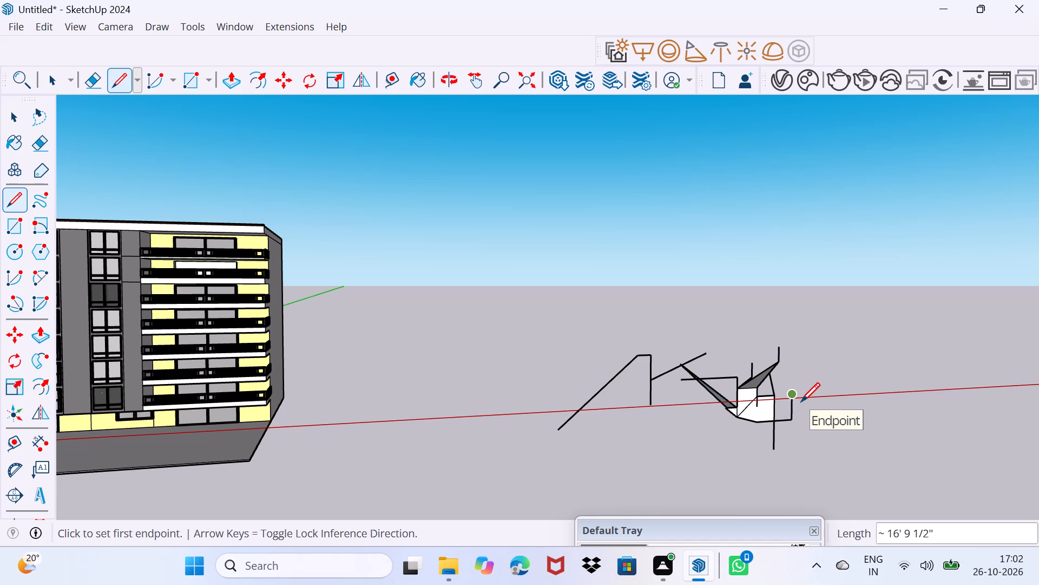
Draw a diagonal from the box's outer lower corner to the top of the new vertical, closing a triangular face.
{"action": "left_click", "coordinate": [801, 401]}
{"action": "left_click", "coordinate": [791, 415]}
{"action": "left_click", "coordinate": [773, 430]}
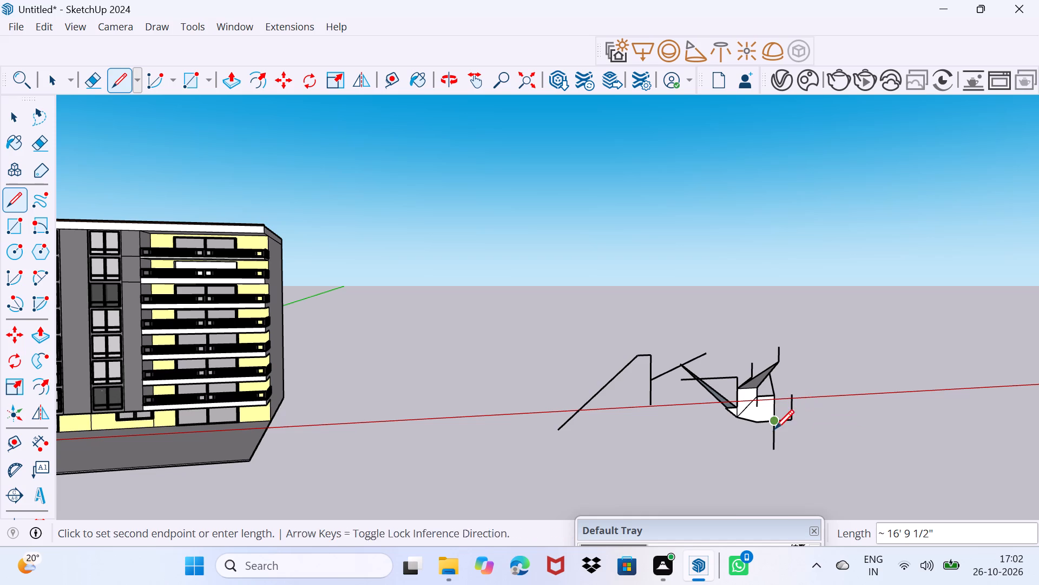
{"action": "left_click", "coordinate": [801, 394]}
Extend the vertical slightly upward and branch off it with a short red-axis segment ending in a drop of about 16' 9".
{"action": "left_click", "coordinate": [808, 385]}
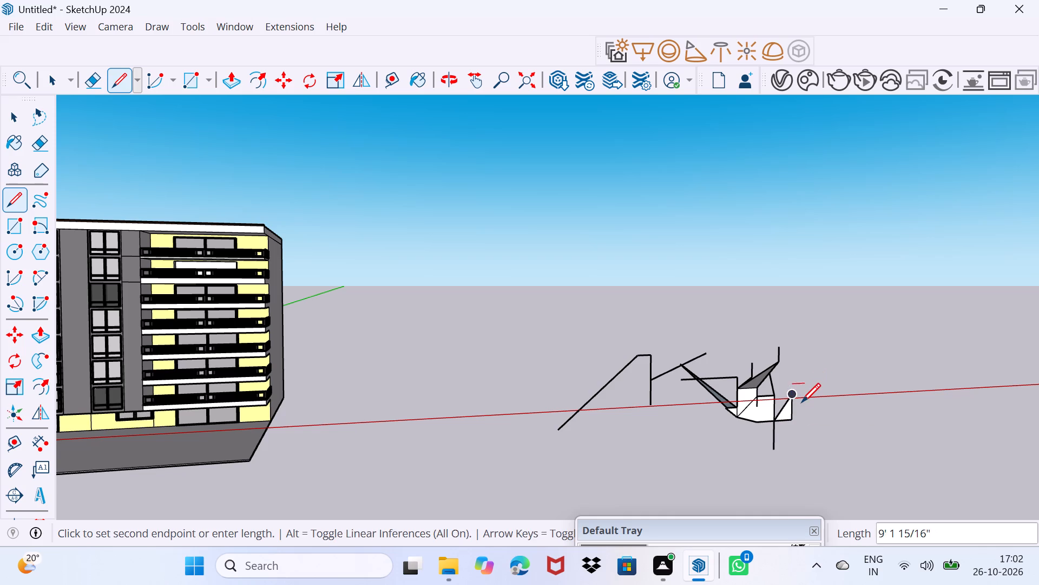
{"action": "left_click", "coordinate": [801, 404]}
{"action": "left_click", "coordinate": [812, 391]}
{"action": "left_click", "coordinate": [807, 412]}
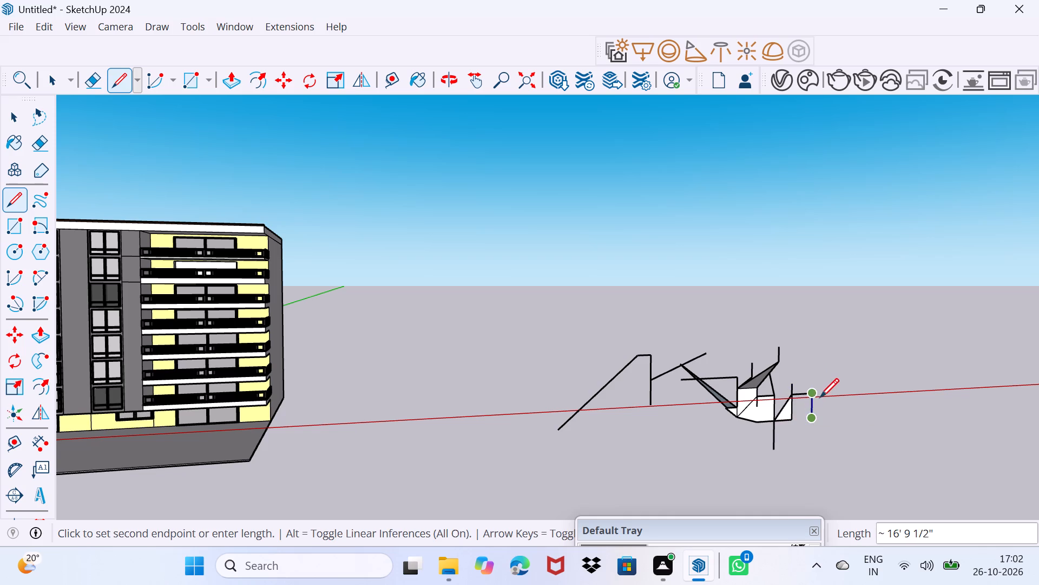
{"action": "left_click", "coordinate": [823, 396]}
{"action": "left_click", "coordinate": [817, 415]}
Draw a green-axis line about 37' 9" long crossing the new bracket and meeting the extended vertical's top.
{"action": "left_click", "coordinate": [832, 390]}
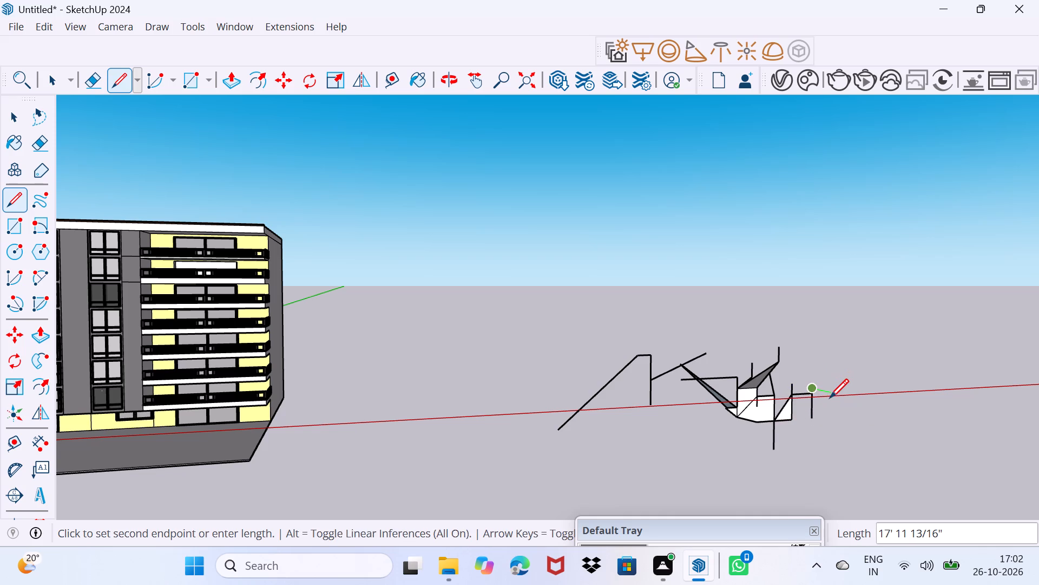
{"action": "left_click", "coordinate": [830, 398]}
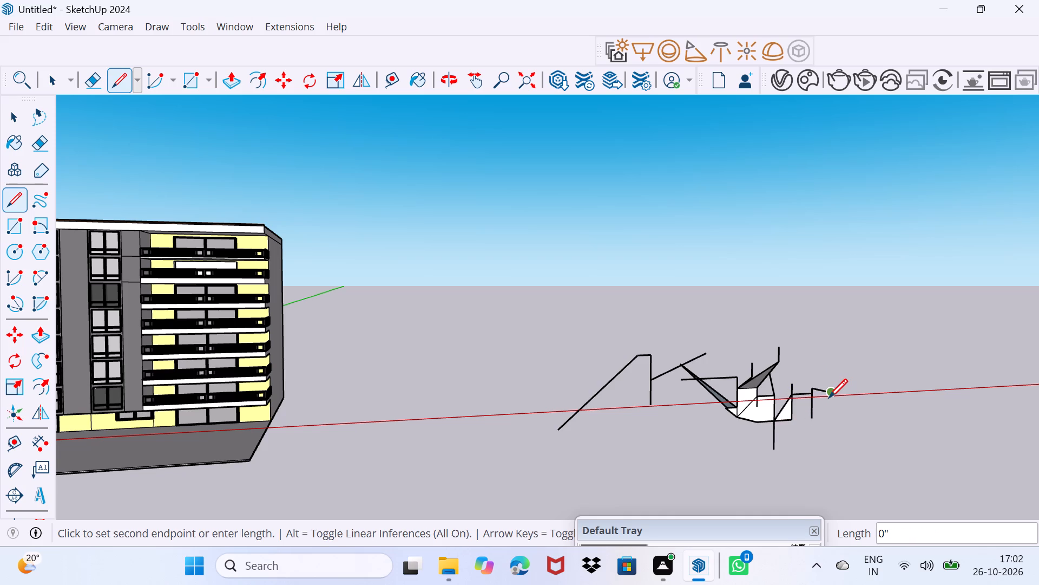
{"action": "left_click", "coordinate": [793, 378]}
Draw a peak from the extended vertical's top with a rising slope, a vertical descent and a short horizontal segment at its foot.
{"action": "left_click", "coordinate": [837, 336]}
{"action": "left_click", "coordinate": [829, 369]}
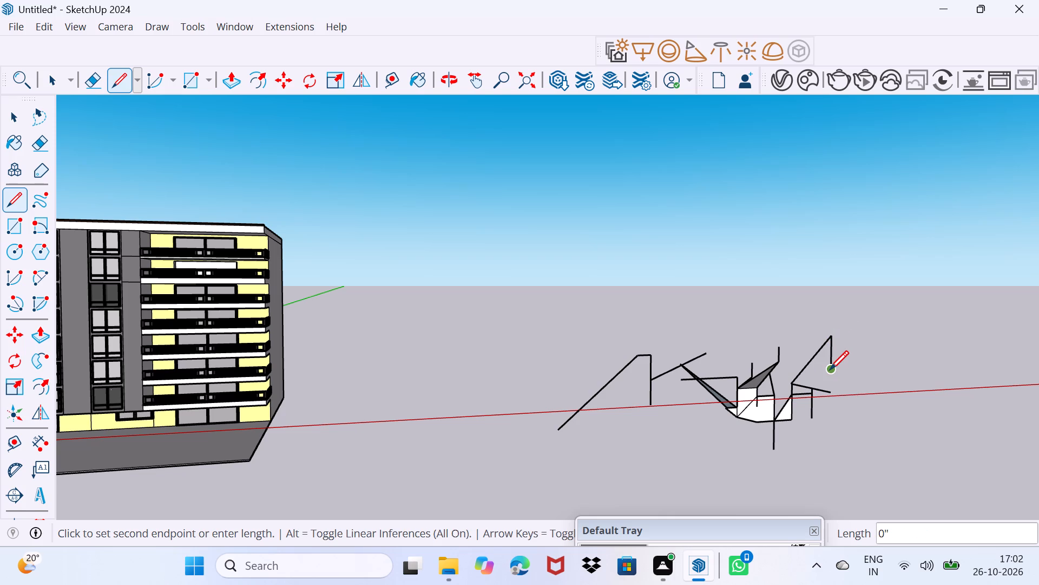
{"action": "left_click", "coordinate": [830, 369]}
{"action": "left_click", "coordinate": [853, 353]}
Draw a vertical line down along the blue axis from the middle of the short horizontal segment to near the red axis.
{"action": "left_click", "coordinate": [841, 375]}
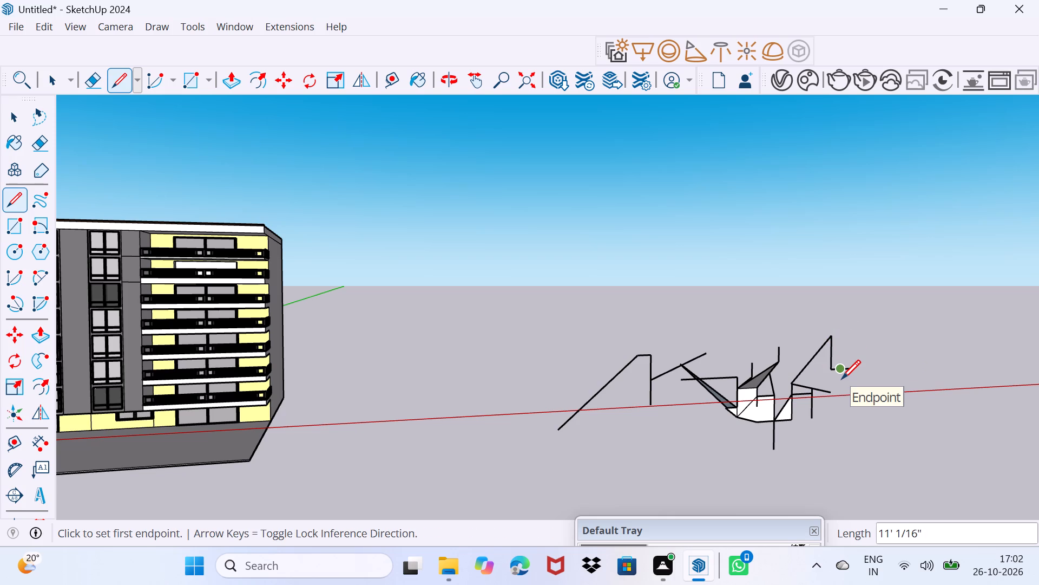
{"action": "left_click", "coordinate": [841, 379]}
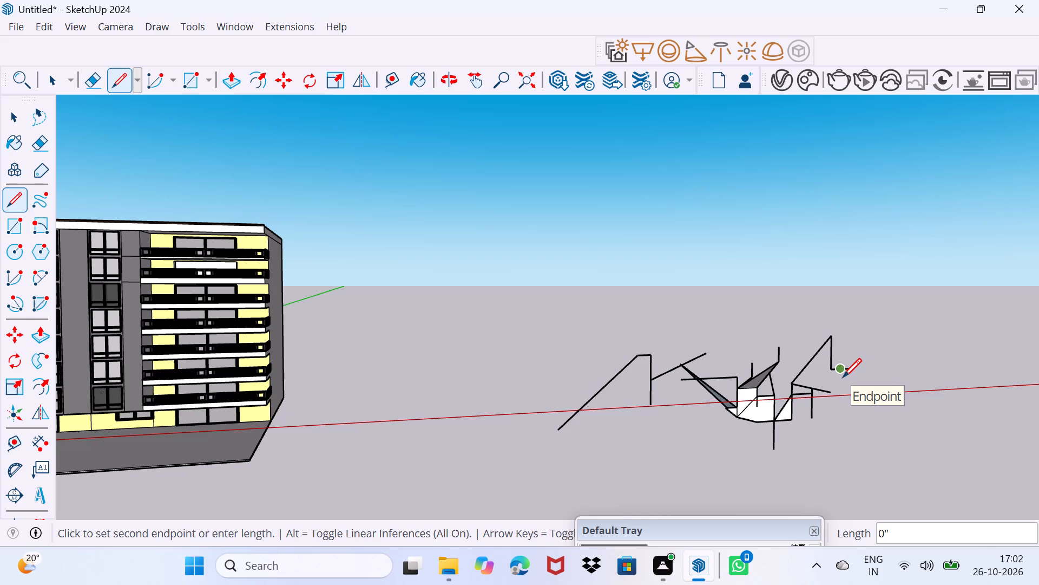
{"action": "left_click", "coordinate": [843, 377]}
{"action": "left_click", "coordinate": [845, 373]}
{"action": "left_click", "coordinate": [846, 372]}
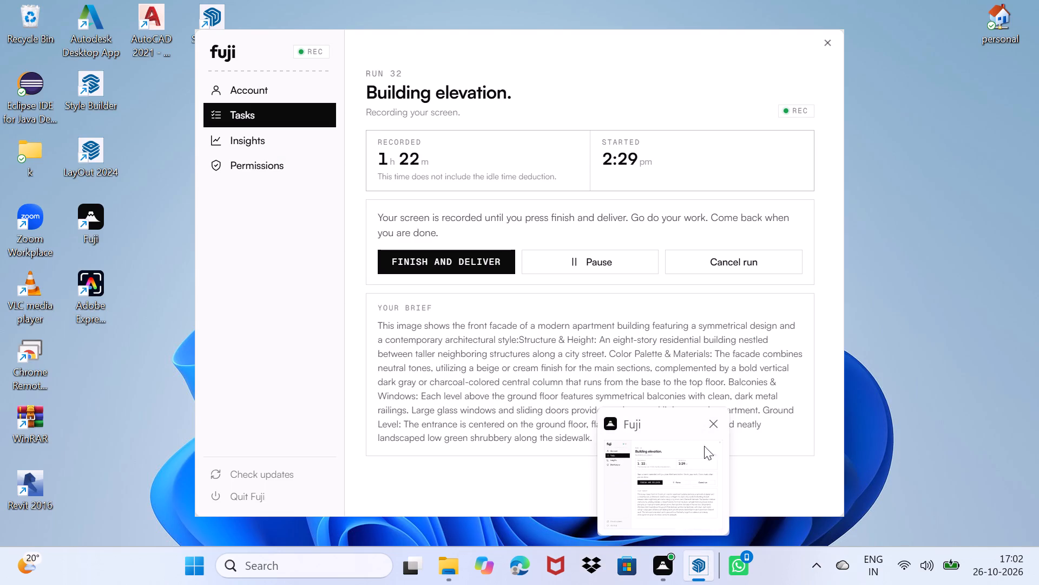
{"action": "left_click", "coordinate": [846, 392]}
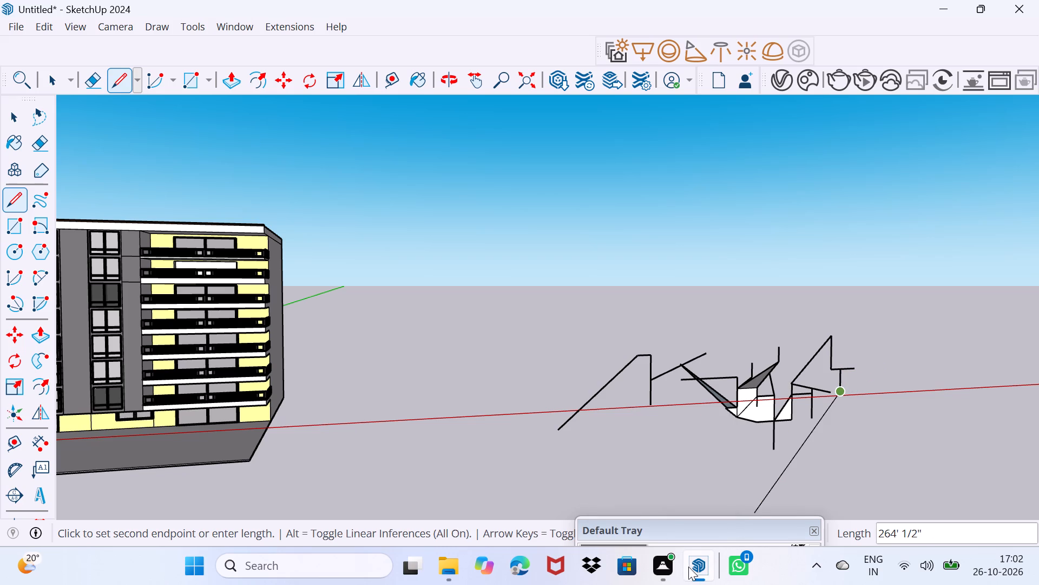
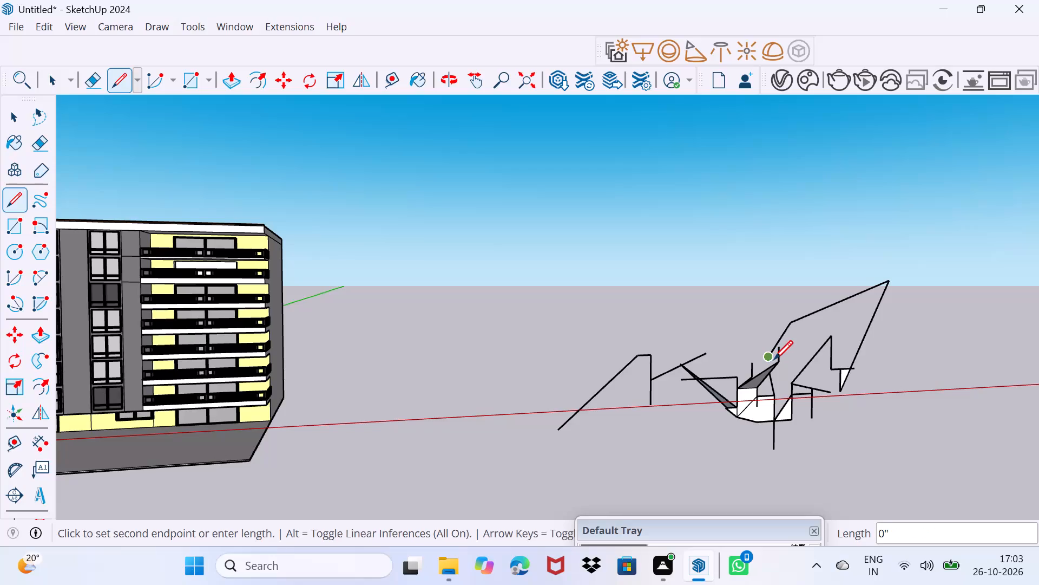
Draw a small bracket from the foot of the large outline's slope, with a vertical rise and a diagonal down to the peak's slope.
{"action": "left_click", "coordinate": [774, 359]}
{"action": "left_click", "coordinate": [793, 342]}
{"action": "left_click", "coordinate": [790, 353]}
{"action": "left_click", "coordinate": [793, 351]}
{"action": "left_click", "coordinate": [811, 338]}
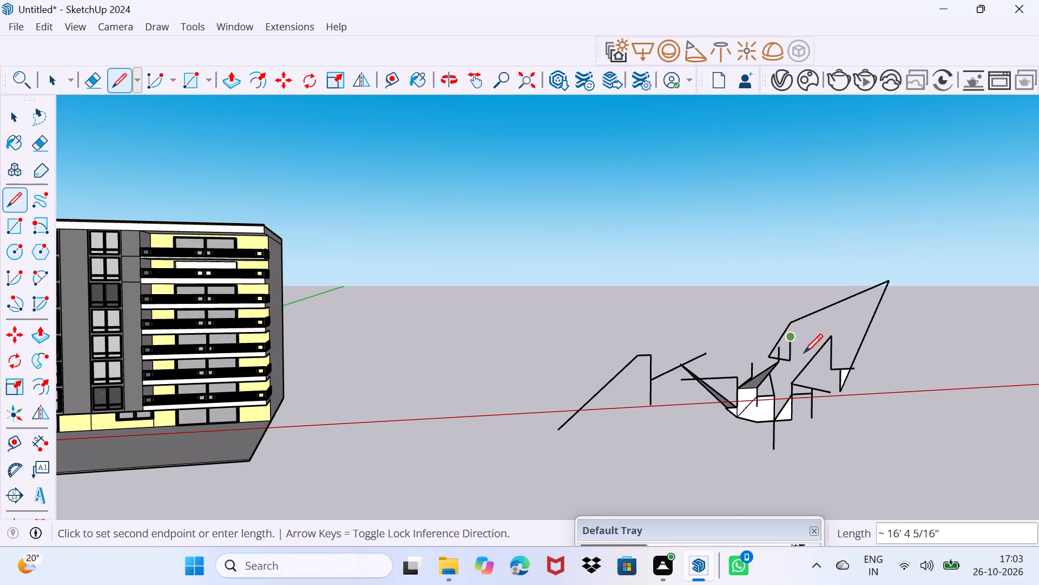
{"action": "left_click", "coordinate": [794, 370]}
{"action": "left_click", "coordinate": [811, 347]}
{"action": "left_click", "coordinate": [808, 360]}
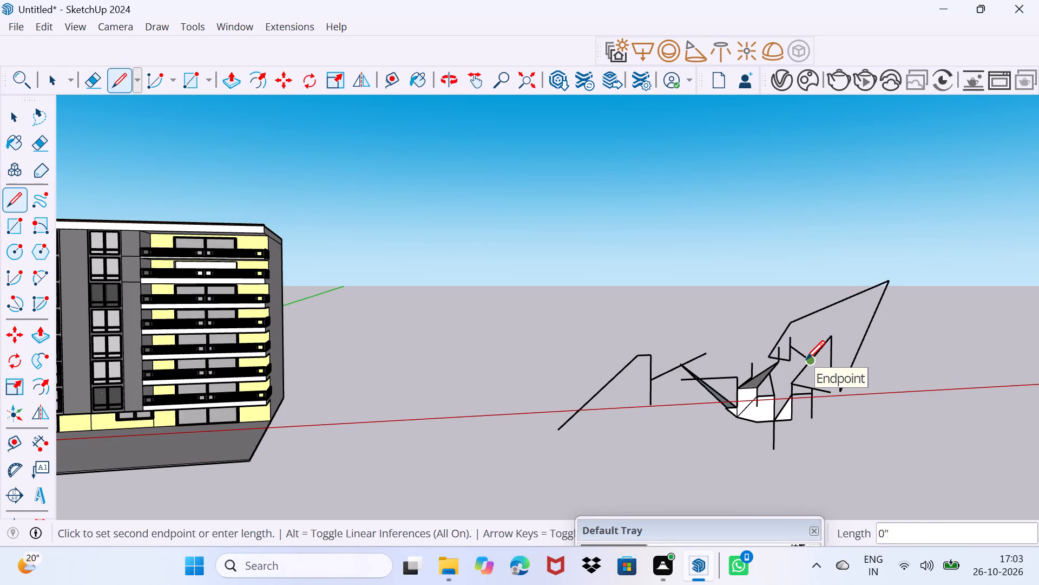
Draw a short vertical down from the diagonal's end and join it to the foot of the peak's vertical, closing a small face.
{"action": "left_click", "coordinate": [806, 359]}
{"action": "left_click", "coordinate": [821, 355]}
{"action": "left_click", "coordinate": [809, 365]}
{"action": "left_click", "coordinate": [818, 356]}
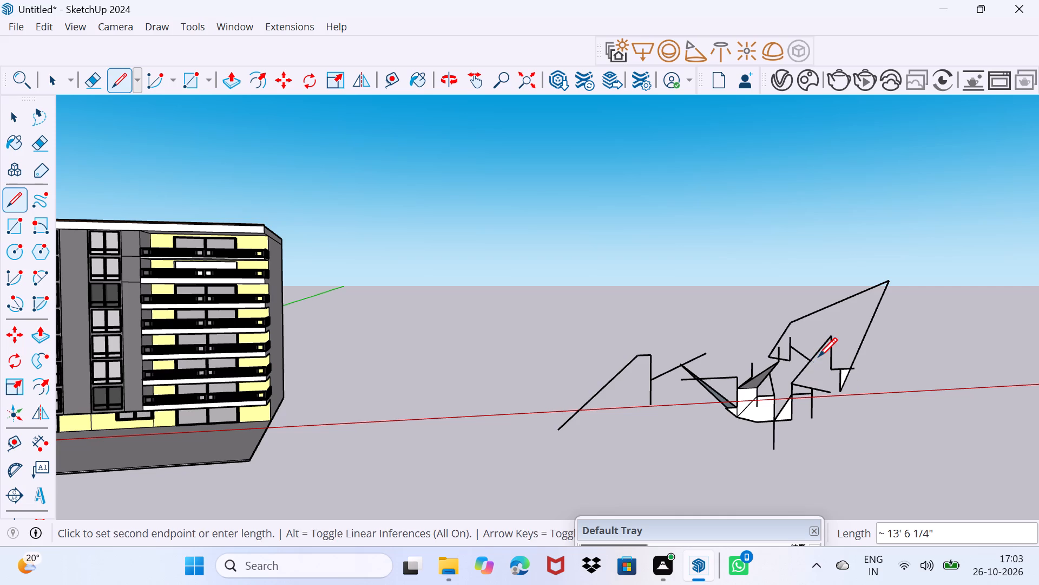
{"action": "left_click", "coordinate": [813, 372]}
{"action": "left_click", "coordinate": [820, 363]}
{"action": "left_click", "coordinate": [817, 372]}
{"action": "left_click", "coordinate": [820, 367]}
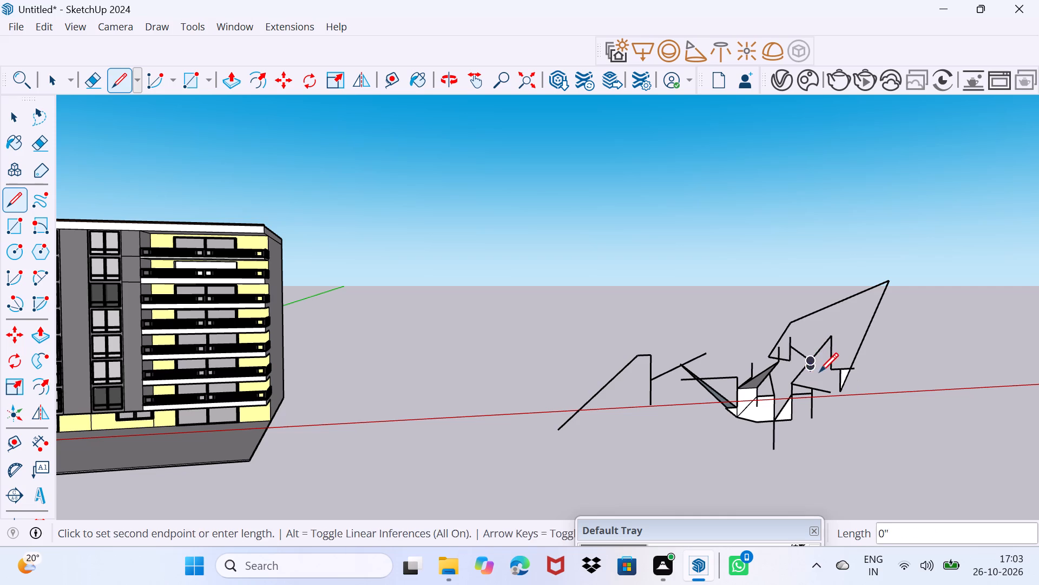
{"action": "left_click", "coordinate": [818, 378]}
{"action": "left_click", "coordinate": [825, 368]}
{"action": "left_click", "coordinate": [824, 380]}
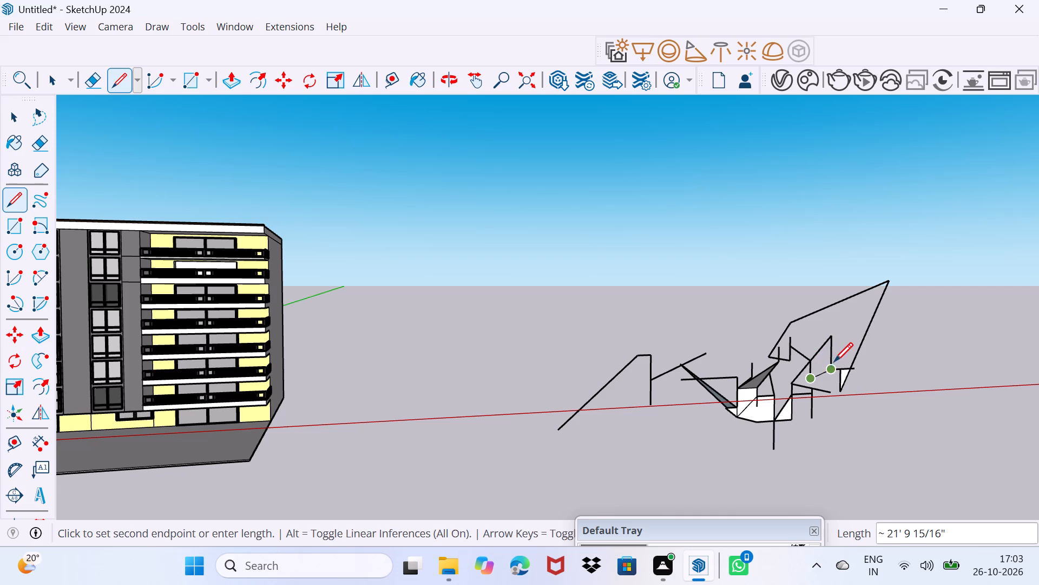
{"action": "left_click", "coordinate": [834, 361]}
Draw a short vertical segment about 6' long at the free end of the sloping line below the peak's new face.
{"action": "left_click", "coordinate": [827, 391]}
{"action": "left_click", "coordinate": [834, 380]}
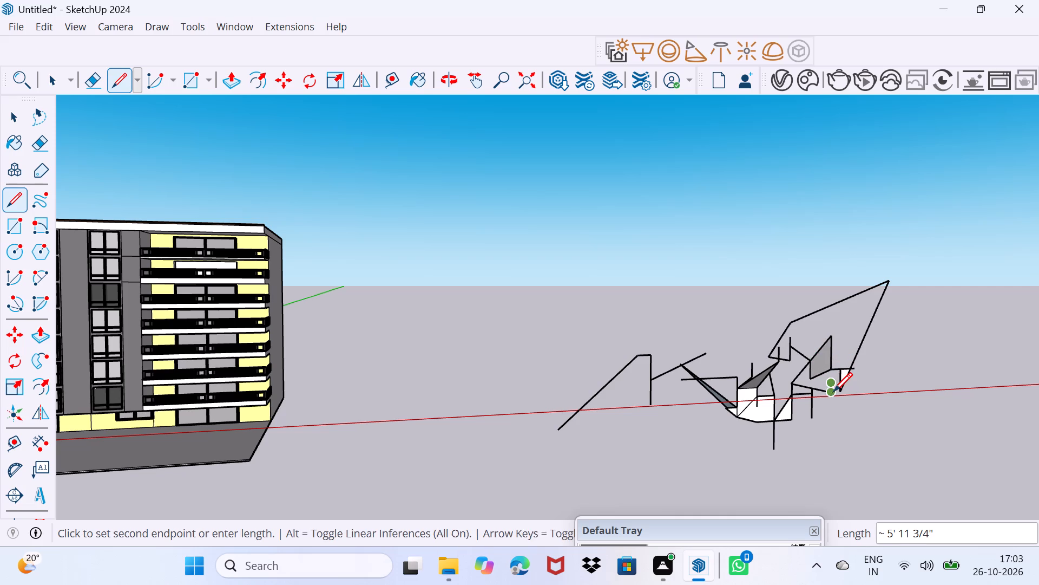
{"action": "left_click", "coordinate": [833, 391]}
{"action": "left_click", "coordinate": [834, 385]}
{"action": "left_click", "coordinate": [834, 393]}
Draw a long line from the small bracket's corner near the red axis to the far end of the existing near-horizontal line, closing faces.
{"action": "left_click", "coordinate": [815, 397]}
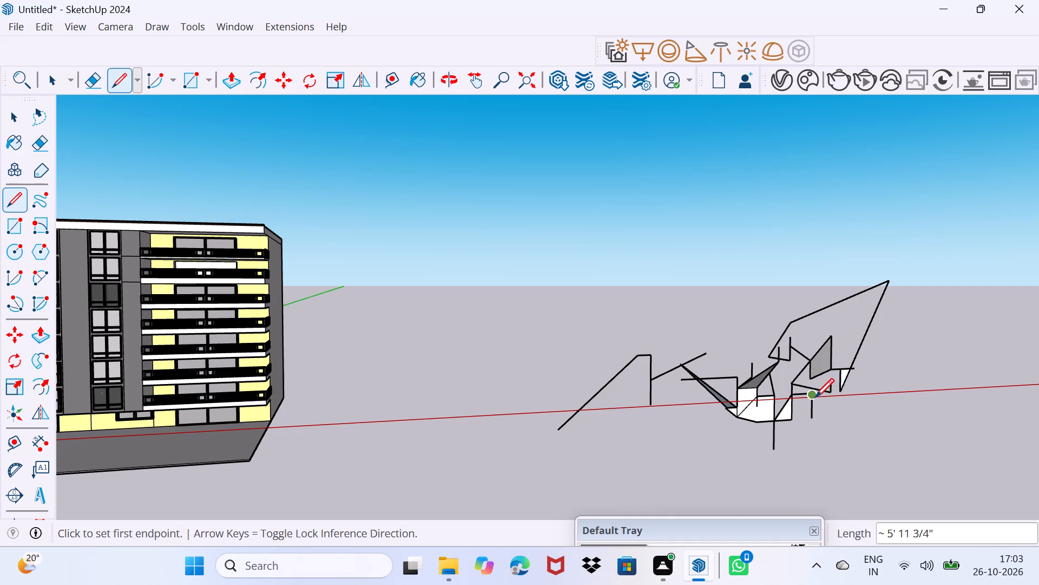
{"action": "left_click", "coordinate": [681, 377]}
Draw a bent chain starting with a short horizontal segment above the sketch and descending through the slope's foot toward the white faces' corner.
{"action": "left_click", "coordinate": [733, 341]}
{"action": "left_click", "coordinate": [767, 333]}
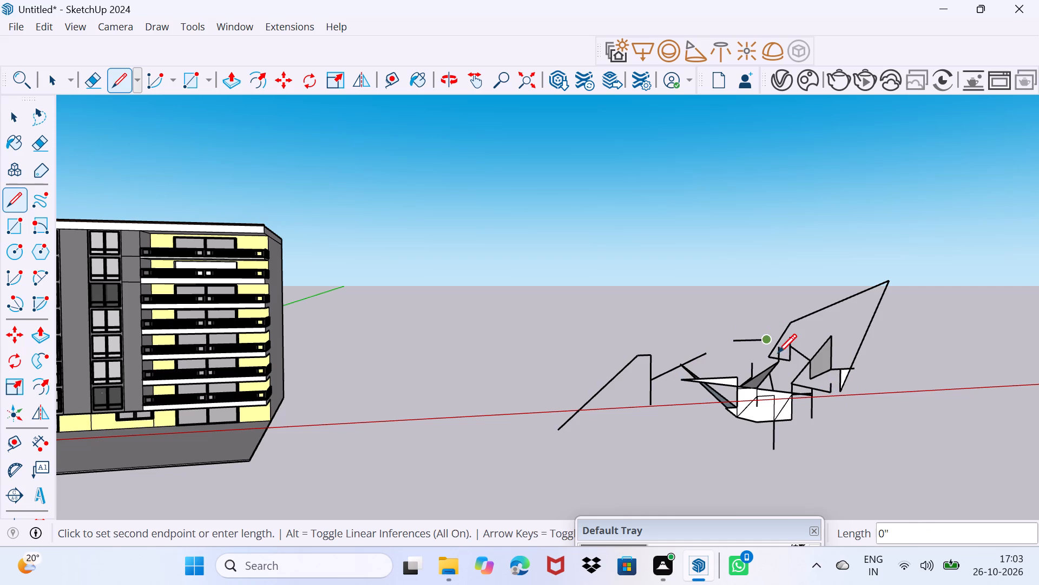
{"action": "left_click", "coordinate": [779, 356]}
{"action": "left_click", "coordinate": [774, 377]}
{"action": "left_click", "coordinate": [783, 373]}
{"action": "left_click", "coordinate": [786, 399]}
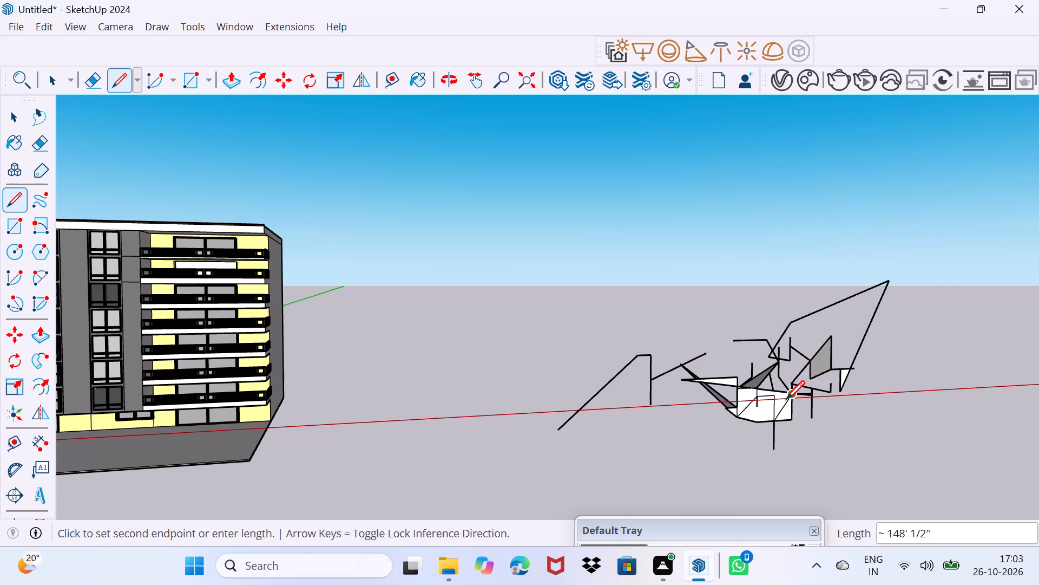
Draw an open loop from the white faces' corner across the ground in front of the red axis, back up to the dark sliver, ending in a short drop.
{"action": "left_click", "coordinate": [747, 433]}
{"action": "left_click", "coordinate": [710, 456]}
{"action": "left_click", "coordinate": [650, 444]}
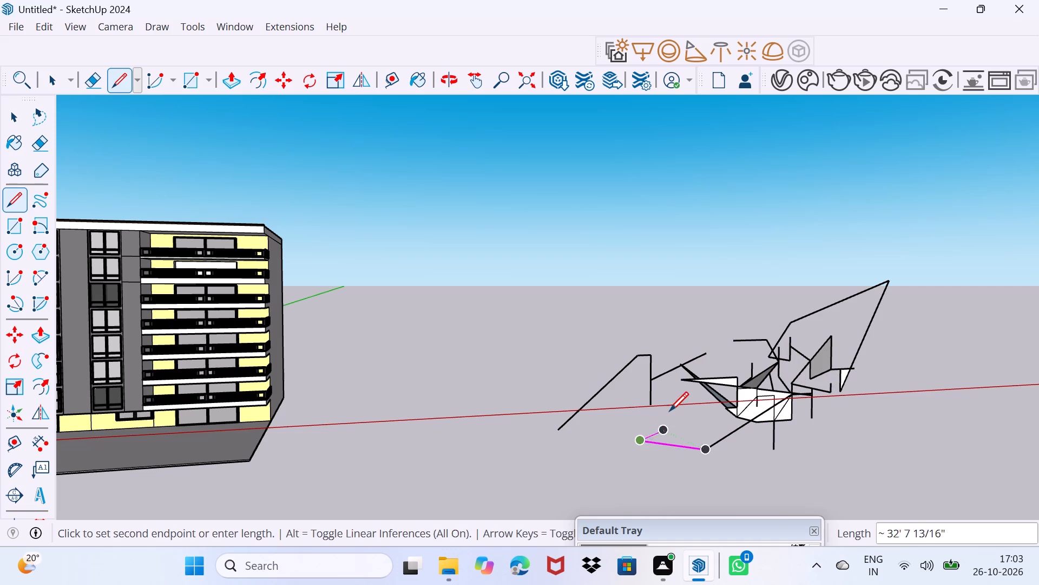
{"action": "left_click", "coordinate": [670, 411]}
{"action": "left_click", "coordinate": [704, 373]}
{"action": "left_click", "coordinate": [701, 400]}
{"action": "left_click", "coordinate": [741, 393]}
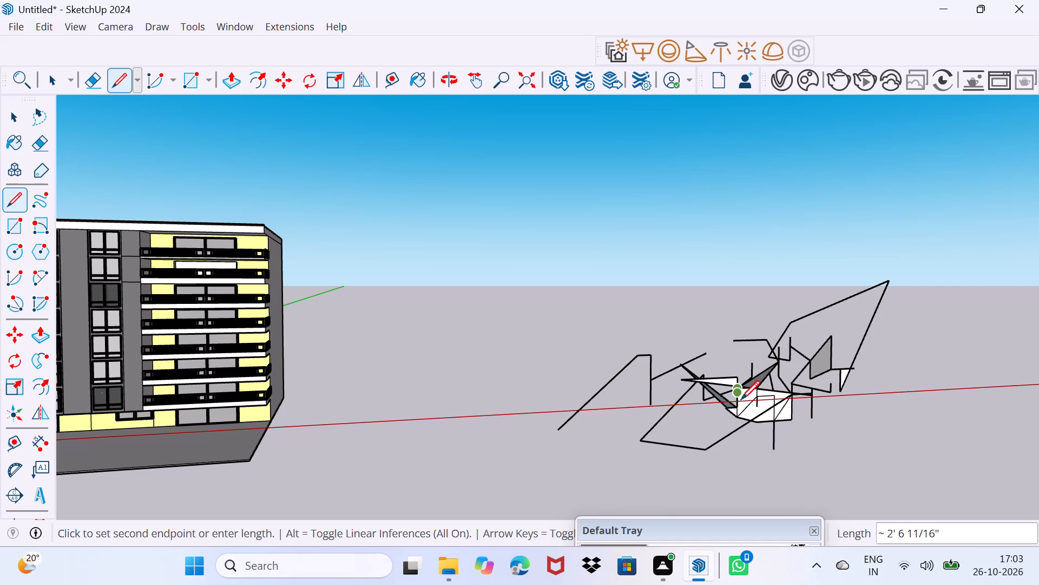
Draw short connecting segments across the white faces from their corner beside the dark sliver, the last about 6' 9" long.
{"action": "left_click", "coordinate": [737, 414]}
{"action": "left_click", "coordinate": [758, 408]}
{"action": "left_click", "coordinate": [759, 406]}
{"action": "left_click", "coordinate": [765, 401]}
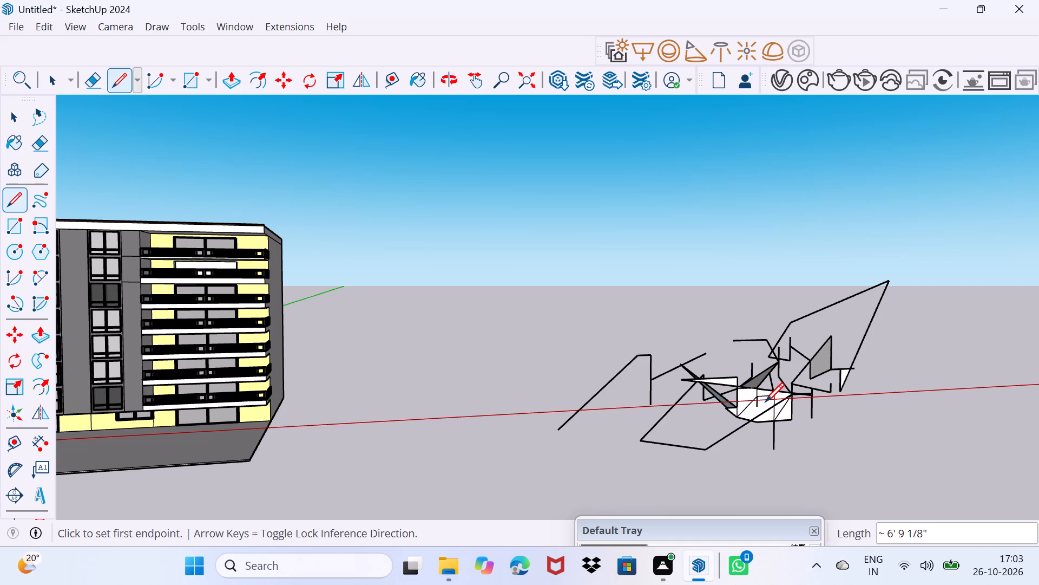
Draw a chain of rising diagonals from the white faces' lower corner across their upper edge to the small bracket's corner beneath the large outline.
{"action": "left_click", "coordinate": [759, 407]}
{"action": "left_click", "coordinate": [736, 418]}
{"action": "left_click_drag", "start_coordinate": [754, 399], "coordinate": [761, 395]}
{"action": "left_click", "coordinate": [771, 382]}
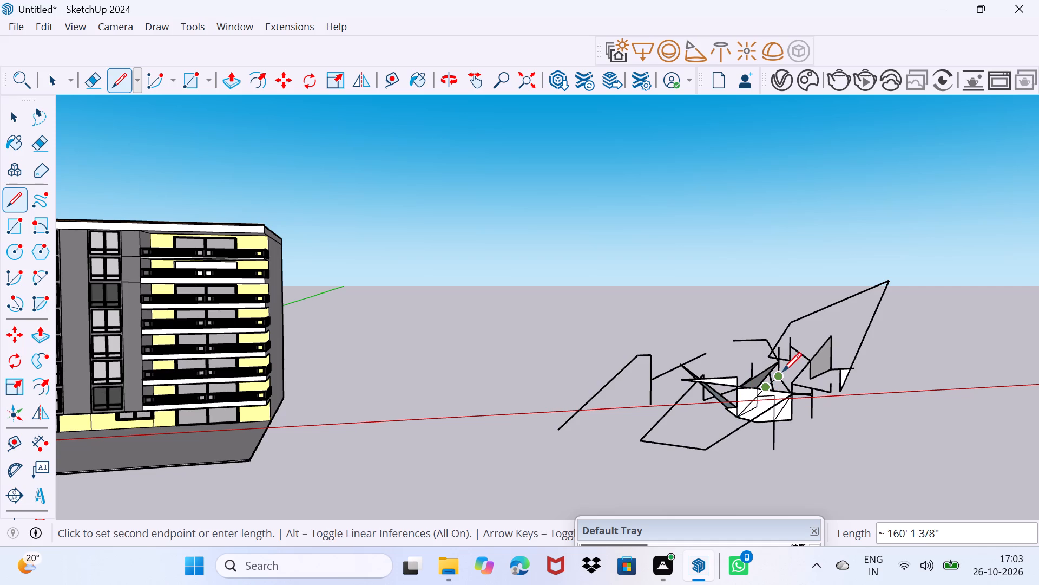
{"action": "left_click", "coordinate": [783, 371]}
{"action": "left_click", "coordinate": [790, 366]}
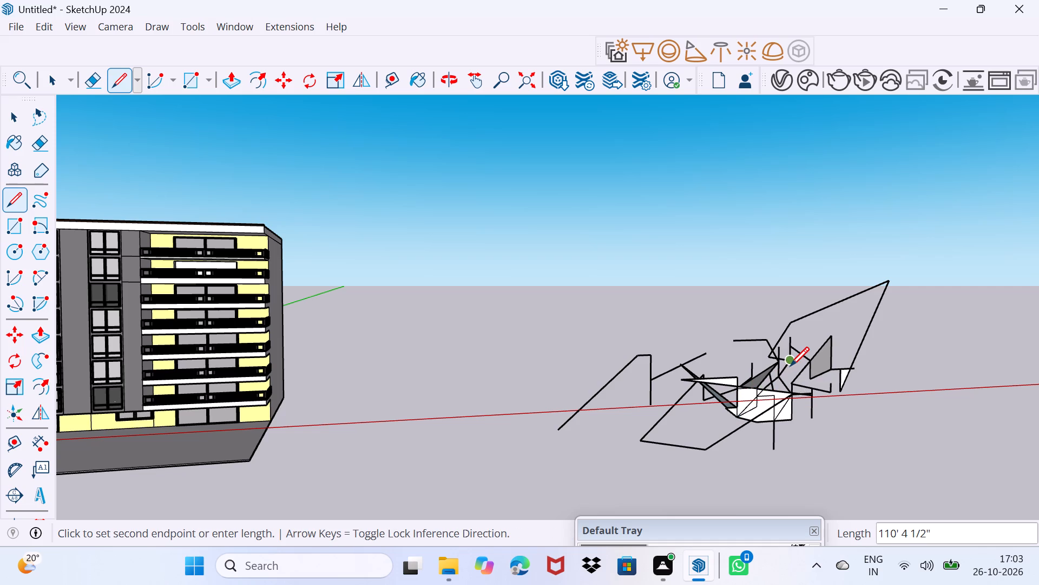
{"action": "left_click", "coordinate": [790, 366]}
{"action": "left_click", "coordinate": [790, 366]}
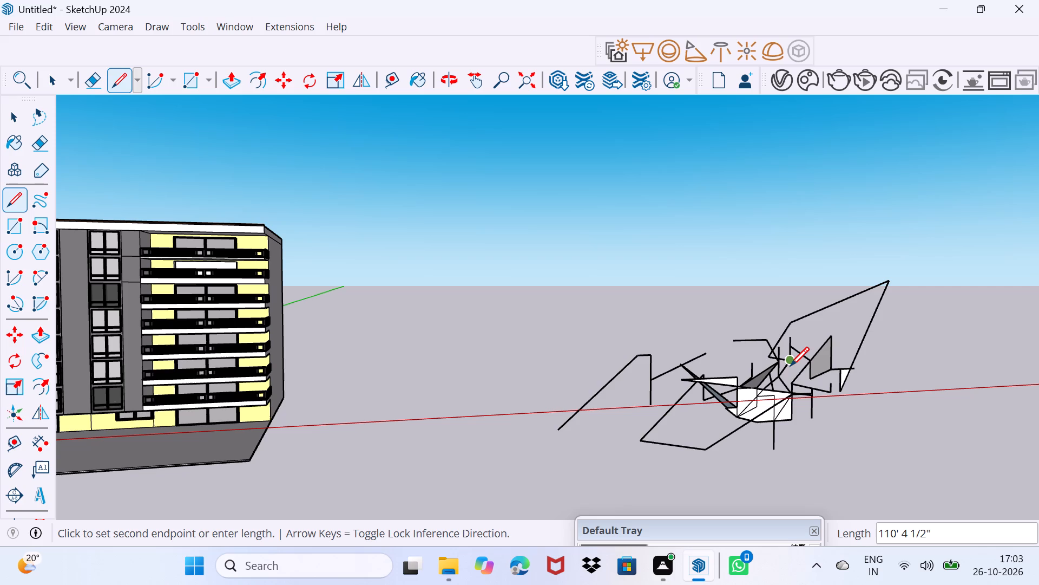
{"action": "left_click", "coordinate": [790, 366]}
{"action": "left_click", "coordinate": [790, 367]}
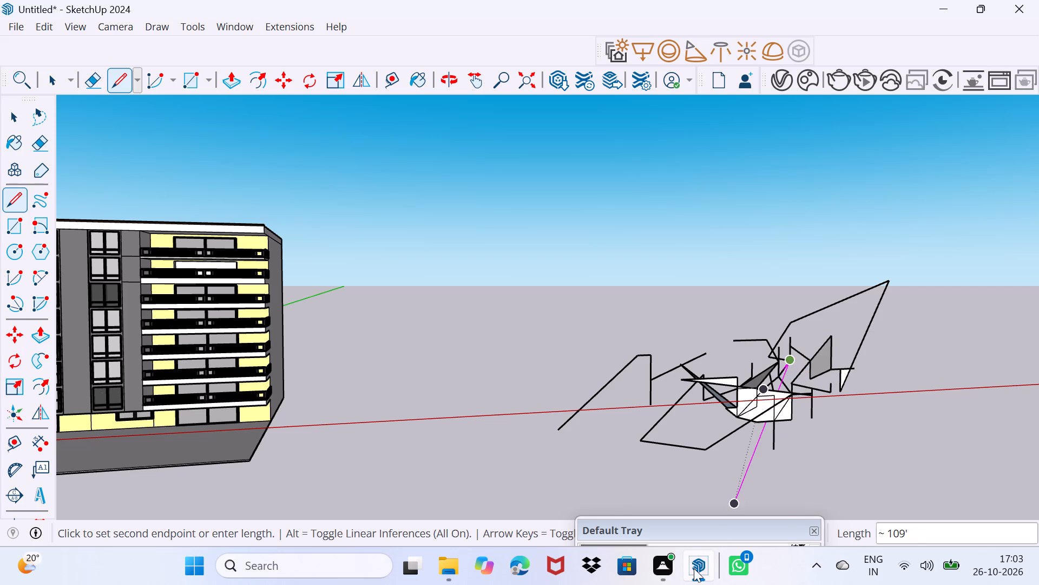
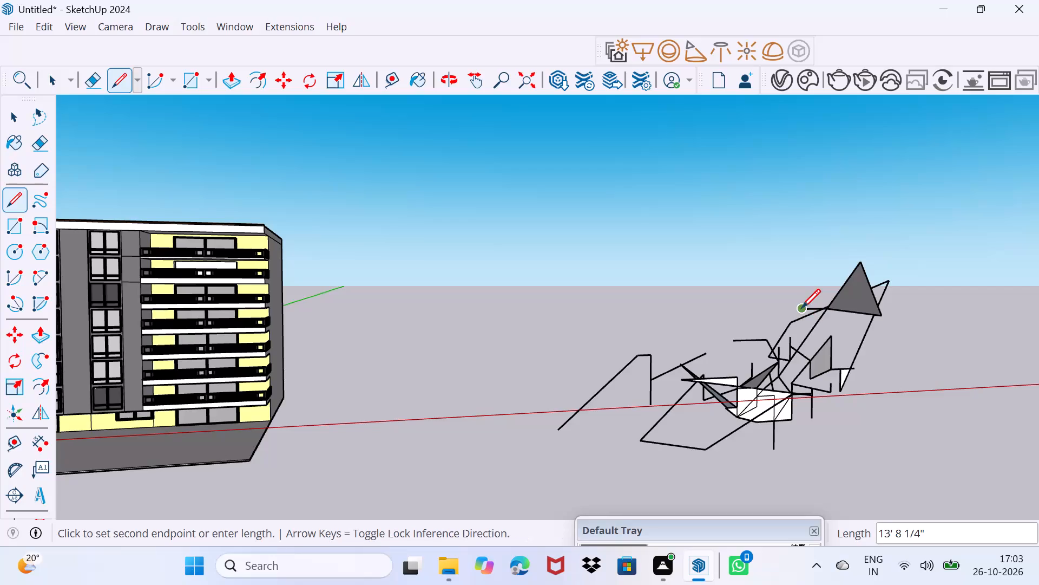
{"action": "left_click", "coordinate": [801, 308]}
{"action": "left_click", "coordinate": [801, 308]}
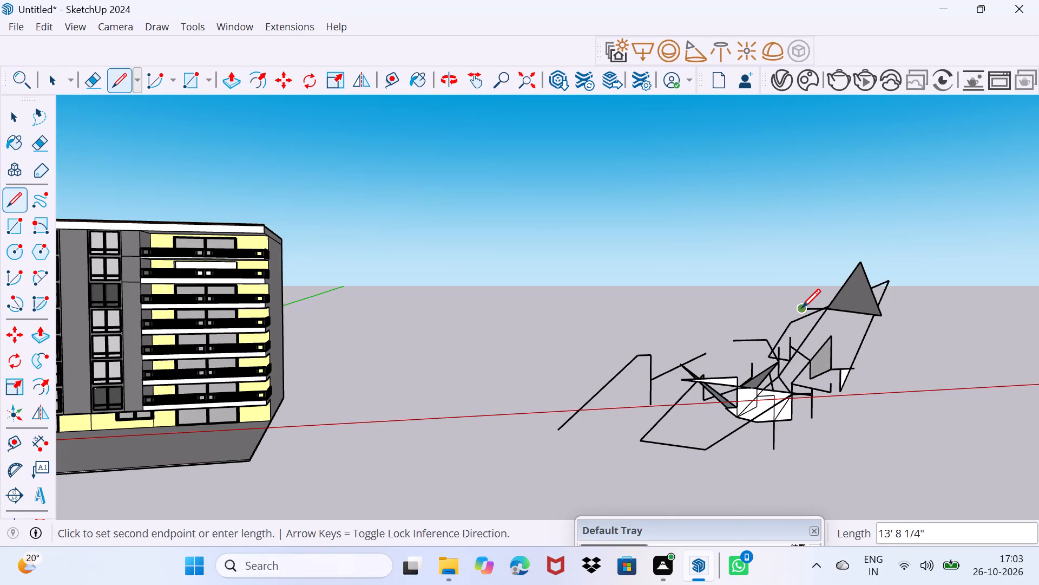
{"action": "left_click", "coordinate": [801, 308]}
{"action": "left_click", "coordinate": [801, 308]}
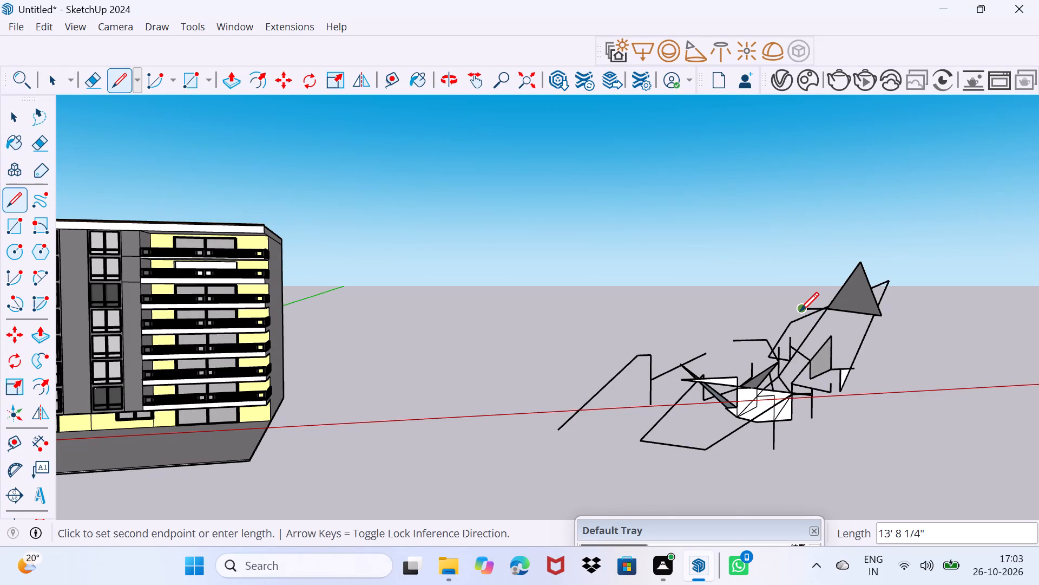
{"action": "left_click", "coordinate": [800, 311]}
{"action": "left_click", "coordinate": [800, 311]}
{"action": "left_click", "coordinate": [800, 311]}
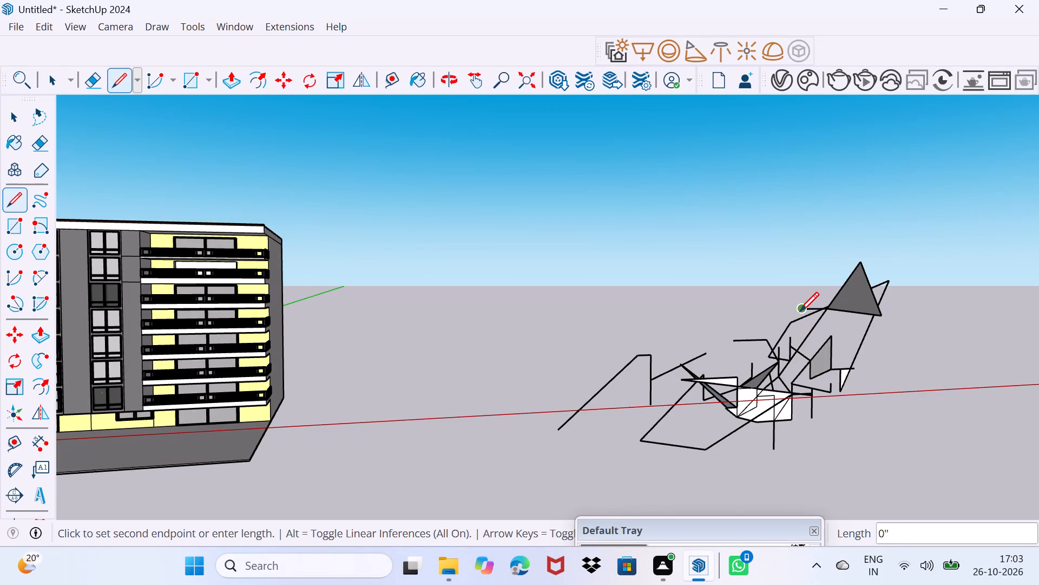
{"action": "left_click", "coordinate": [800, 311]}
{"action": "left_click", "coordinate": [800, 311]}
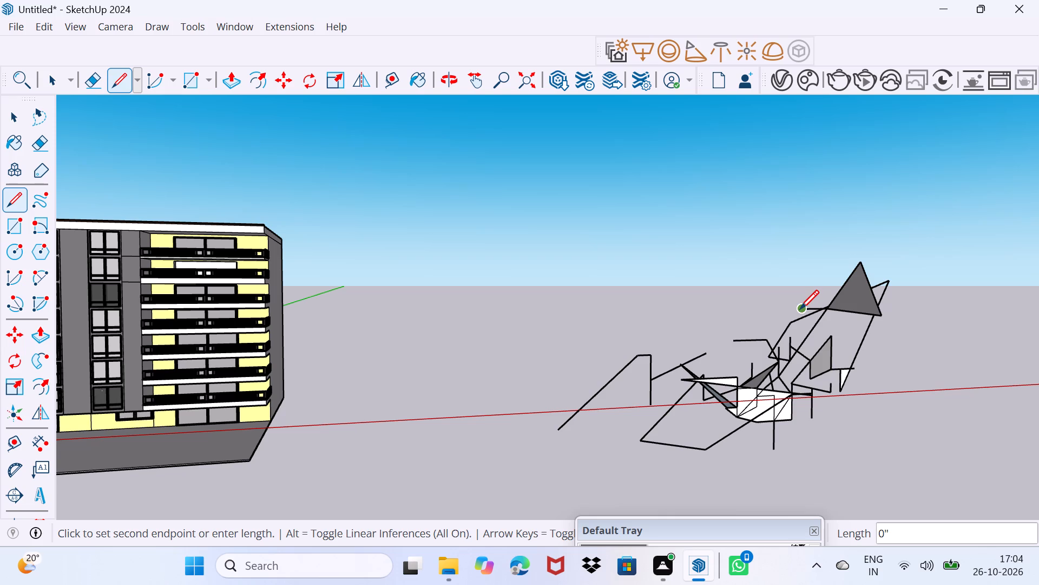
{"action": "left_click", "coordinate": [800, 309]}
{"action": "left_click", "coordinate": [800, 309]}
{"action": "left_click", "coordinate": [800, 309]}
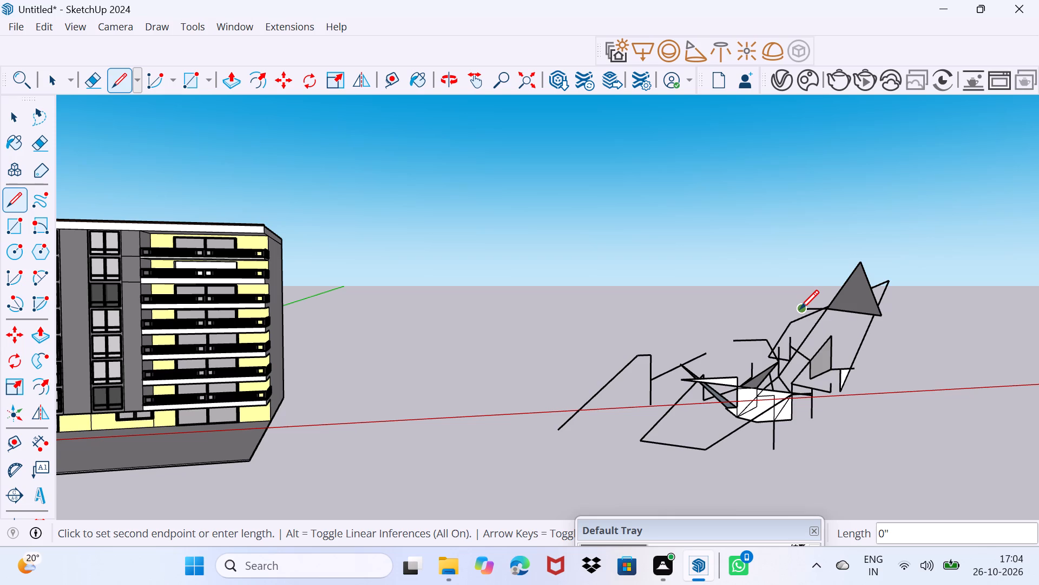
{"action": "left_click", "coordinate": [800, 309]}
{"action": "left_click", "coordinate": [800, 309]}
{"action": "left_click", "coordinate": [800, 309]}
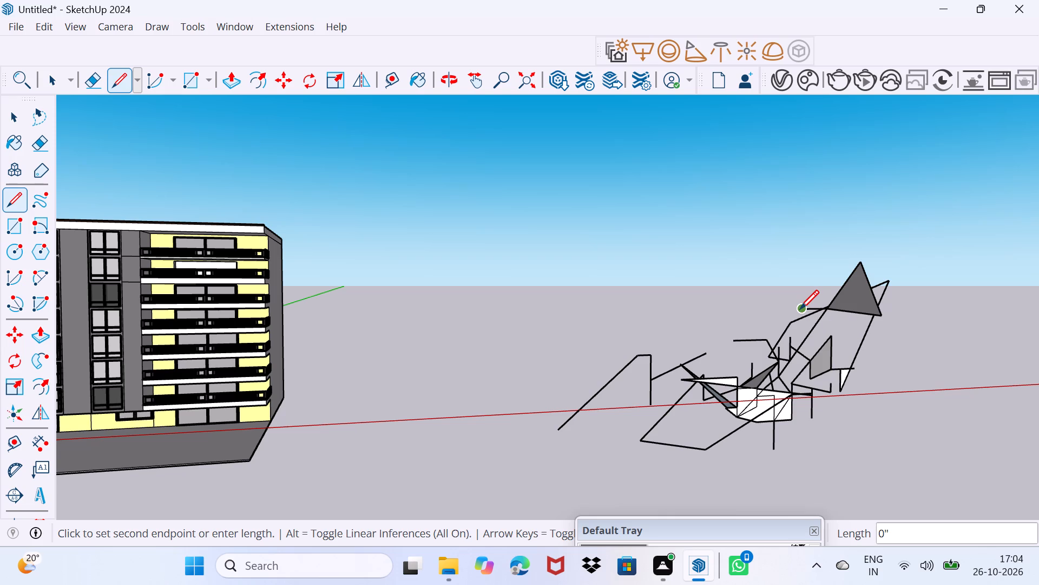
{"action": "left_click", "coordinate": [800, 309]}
Draw an outline from the small bracket's corner up a short vertical, diagonally to a high peak, and down to the large dark triangle's apex and edge.
{"action": "left_click", "coordinate": [800, 308]}
{"action": "left_click", "coordinate": [821, 278]}
{"action": "left_click", "coordinate": [865, 208]}
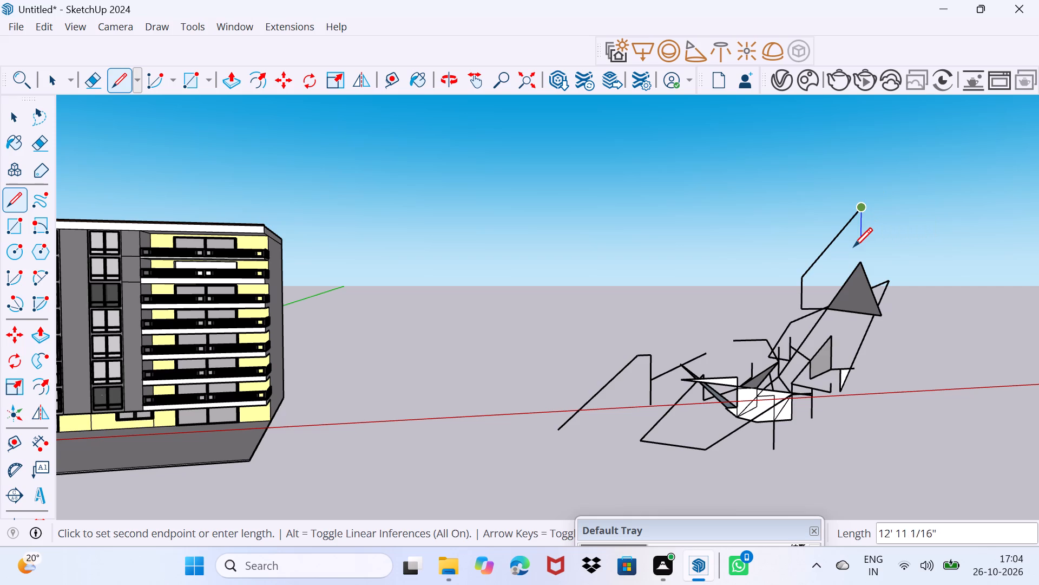
{"action": "left_click", "coordinate": [853, 246]}
{"action": "left_click", "coordinate": [853, 259]}
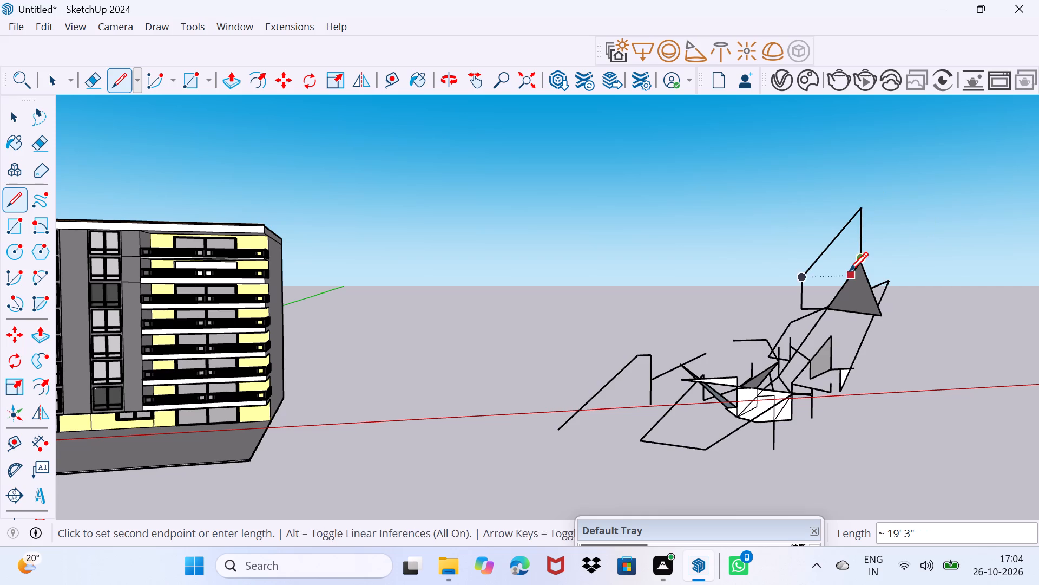
{"action": "left_click", "coordinate": [849, 271]}
{"action": "left_click", "coordinate": [843, 281]}
{"action": "left_click", "coordinate": [832, 303]}
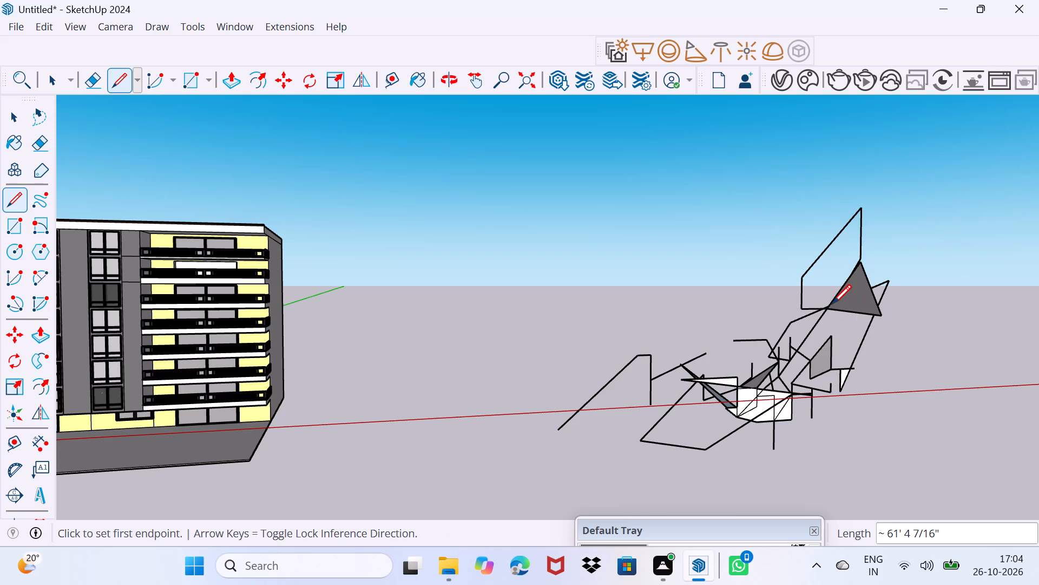
Draw short segments between the dark triangle's sloping edge and its apex, closing a small dark face beside the apex.
{"action": "left_click", "coordinate": [843, 278]}
{"action": "left_click", "coordinate": [843, 283]}
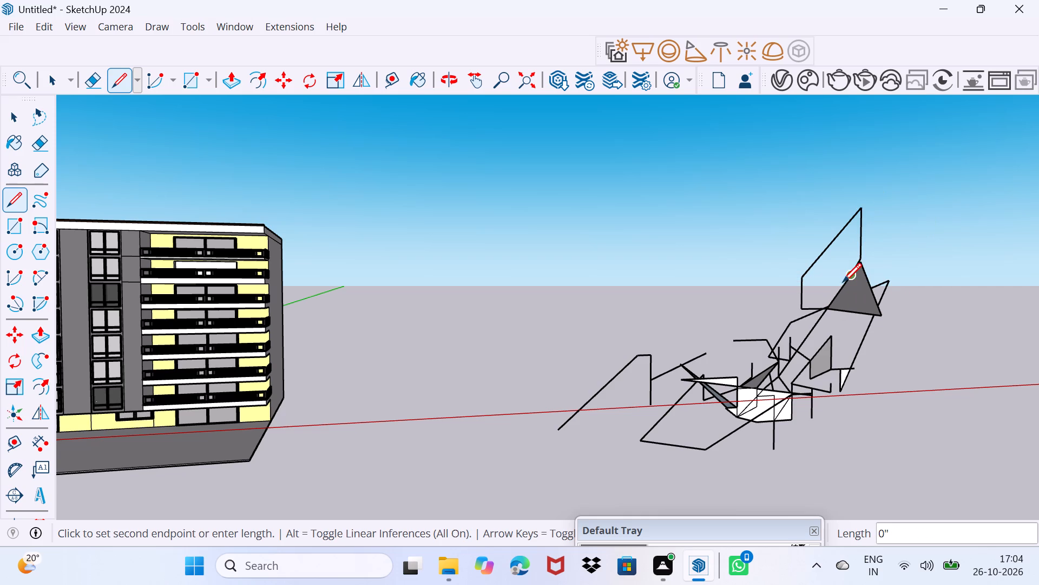
{"action": "left_click", "coordinate": [845, 276]}
{"action": "left_click", "coordinate": [845, 276]}
{"action": "left_click", "coordinate": [847, 270]}
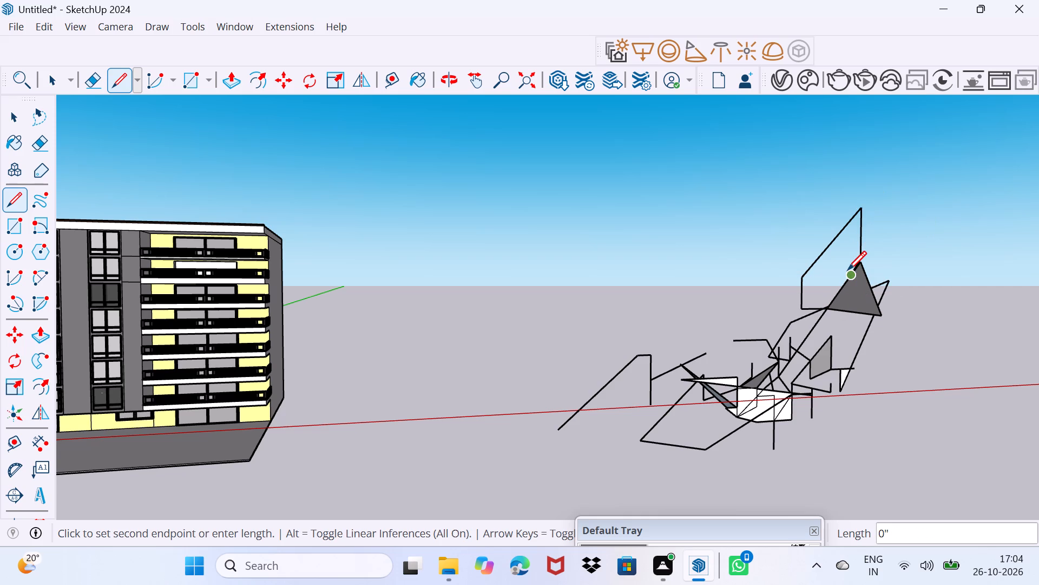
{"action": "left_click", "coordinate": [855, 256]}
{"action": "left_click", "coordinate": [855, 256]}
{"action": "left_click", "coordinate": [852, 261]}
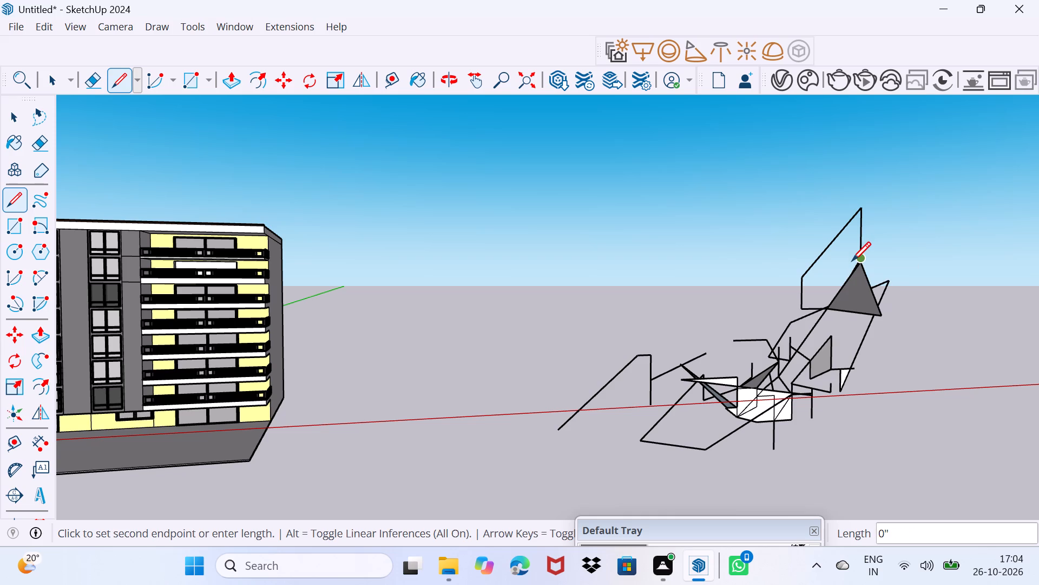
{"action": "left_click", "coordinate": [850, 262]}
{"action": "left_click", "coordinate": [847, 269]}
{"action": "left_click", "coordinate": [847, 271]}
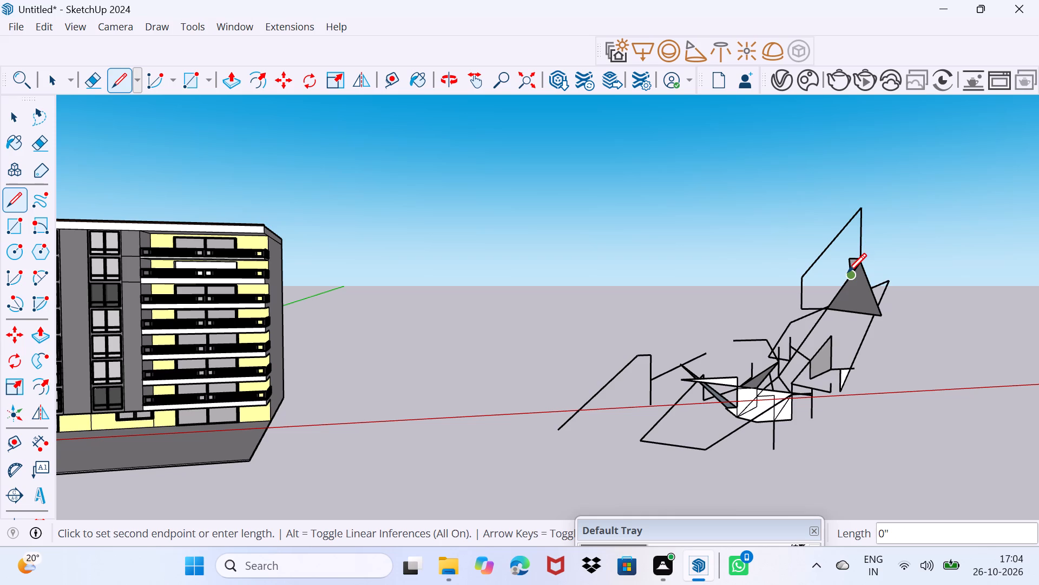
Draw short hooked segments on the dark triangle's face, extending down across its lower edge.
{"action": "left_click", "coordinate": [847, 272]}
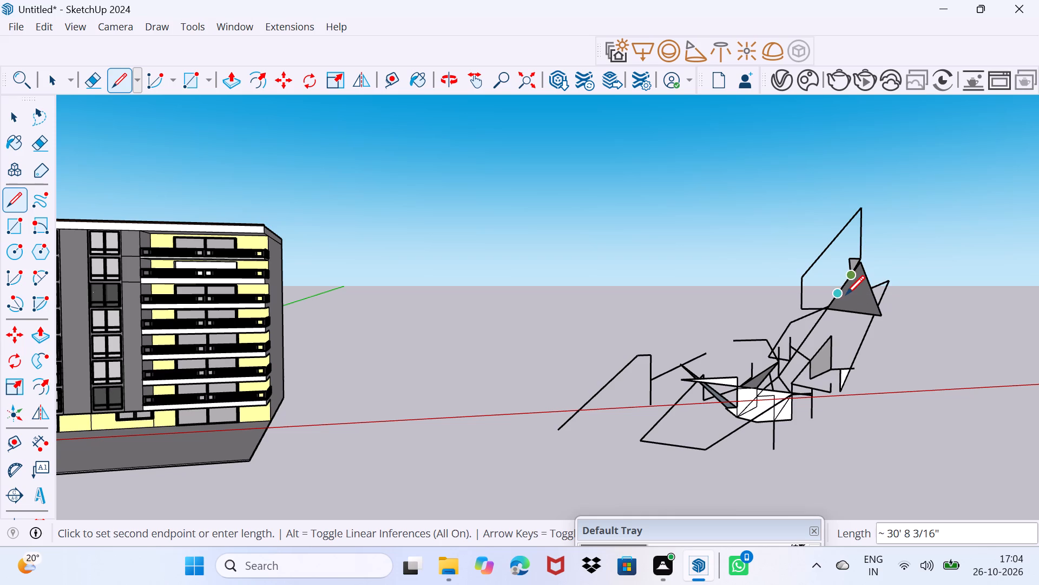
{"action": "left_click", "coordinate": [846, 294]}
{"action": "left_click", "coordinate": [851, 296]}
{"action": "left_click", "coordinate": [851, 300]}
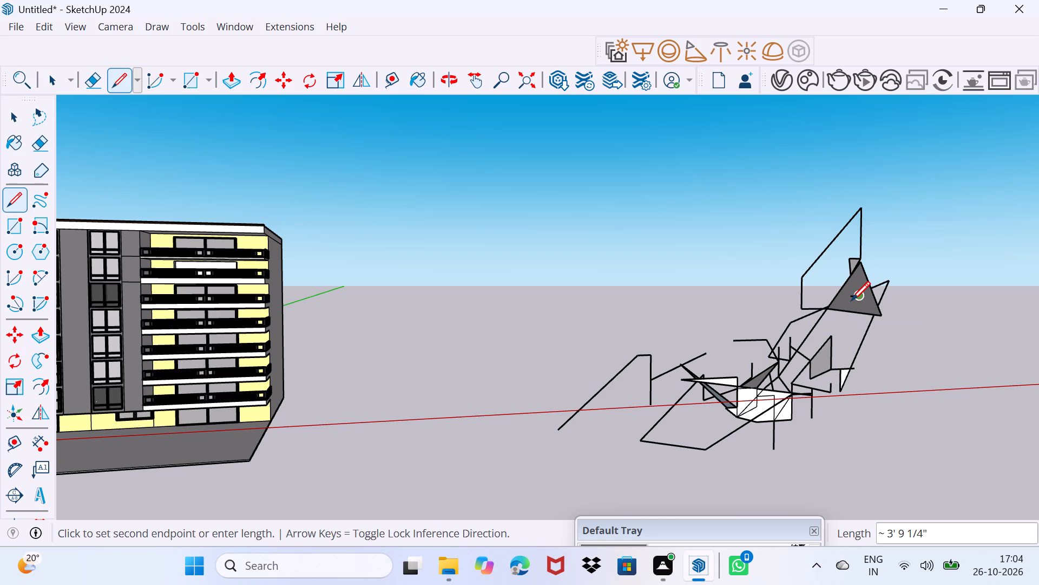
{"action": "left_click", "coordinate": [851, 300]}
{"action": "left_click", "coordinate": [851, 304]}
{"action": "left_click", "coordinate": [851, 304]}
{"action": "left_click", "coordinate": [850, 321]}
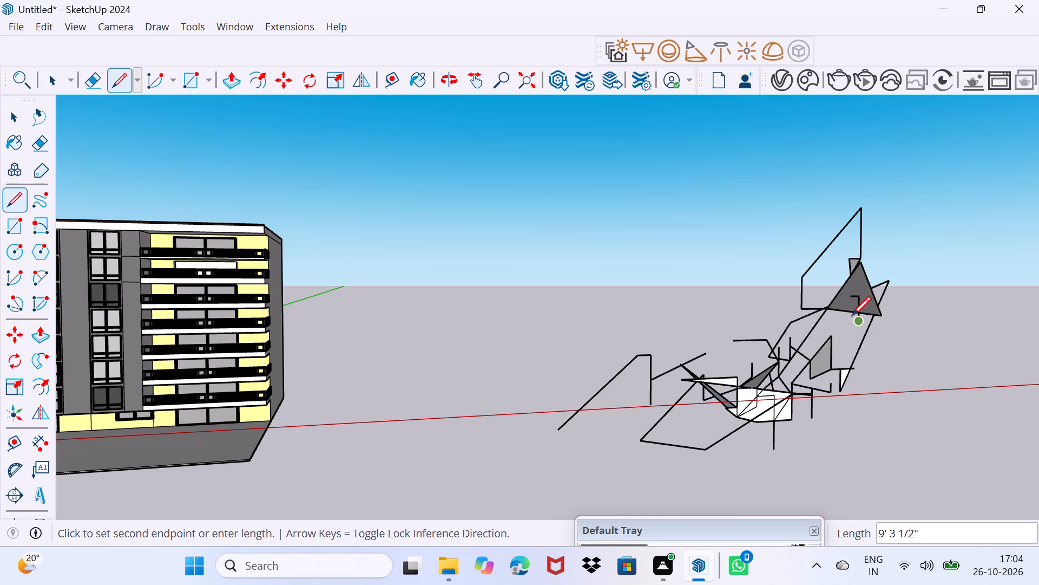
{"action": "left_click", "coordinate": [855, 310]}
{"action": "left_click", "coordinate": [855, 310]}
Draw a zigzag of narrow spikes from the dark triangle's lower edge out past the pointed tip beside it.
{"action": "left_click", "coordinate": [890, 268]}
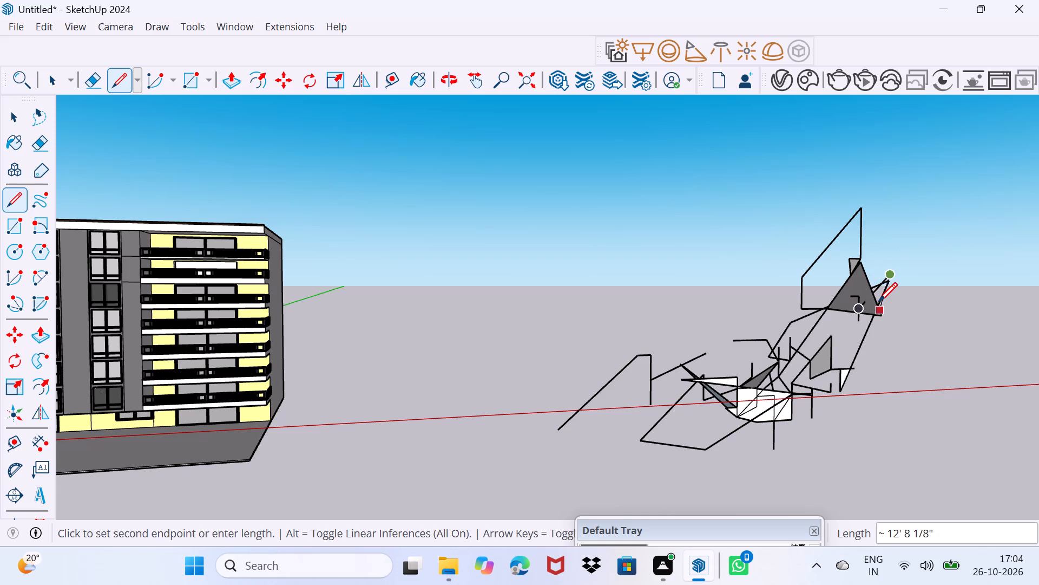
{"action": "left_click", "coordinate": [878, 301]}
{"action": "left_click", "coordinate": [897, 274]}
{"action": "left_click", "coordinate": [887, 293]}
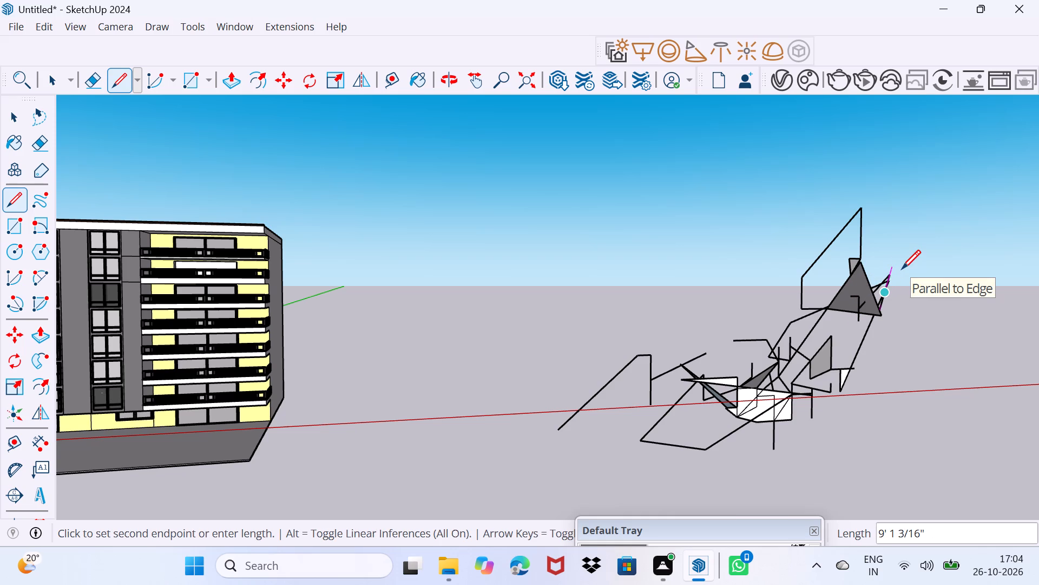
{"action": "left_click", "coordinate": [902, 269]}
{"action": "left_click", "coordinate": [892, 297]}
{"action": "left_click", "coordinate": [901, 281]}
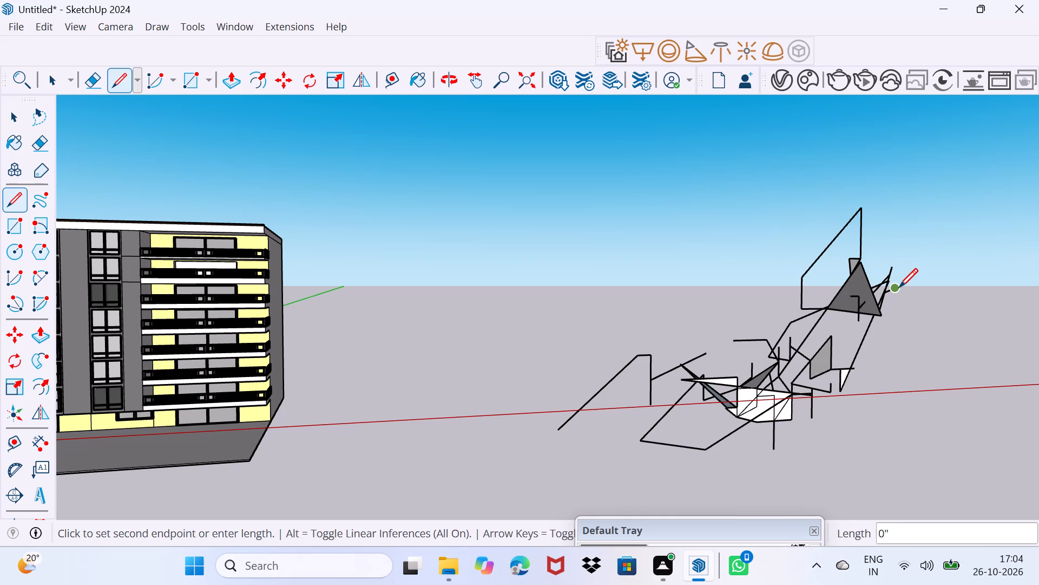
Draw short strokes at the outer end of the spikes, including a short vertical, closing a small white face beside the dark triangle.
{"action": "left_click", "coordinate": [899, 287]}
{"action": "left_click", "coordinate": [910, 268]}
{"action": "left_click", "coordinate": [906, 278]}
{"action": "left_click", "coordinate": [897, 291]}
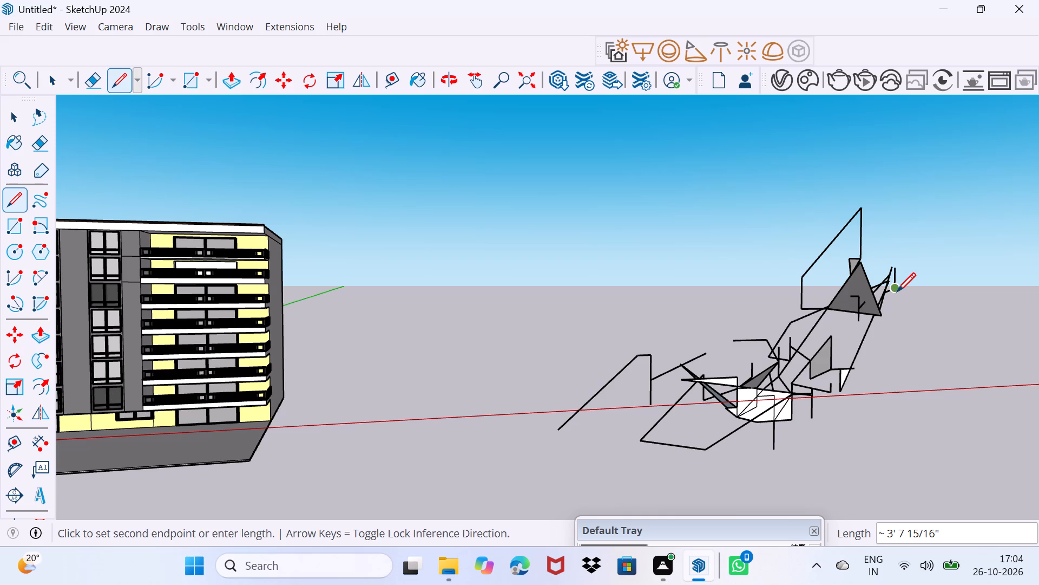
{"action": "left_click", "coordinate": [897, 291]}
{"action": "left_click", "coordinate": [908, 278]}
{"action": "left_click", "coordinate": [899, 284]}
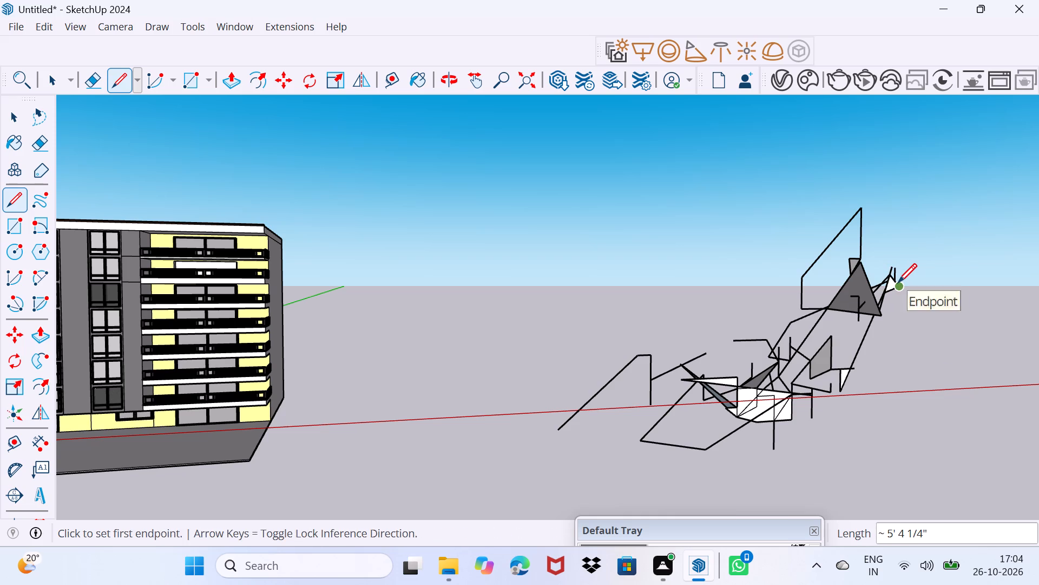
{"action": "left_click", "coordinate": [898, 282]}
{"action": "left_click", "coordinate": [898, 282]}
{"action": "left_click", "coordinate": [895, 285]}
{"action": "left_click", "coordinate": [887, 286]}
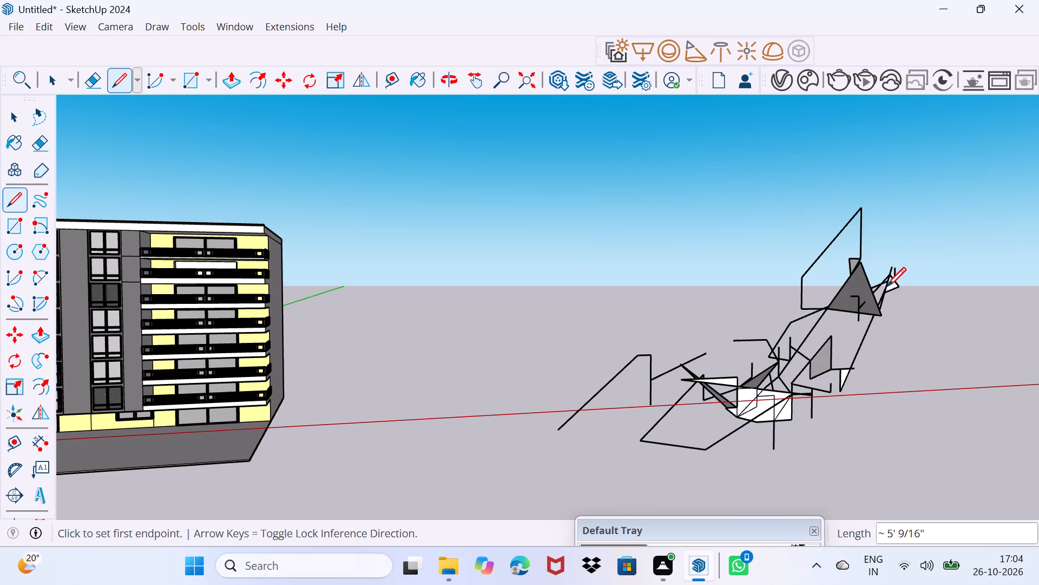
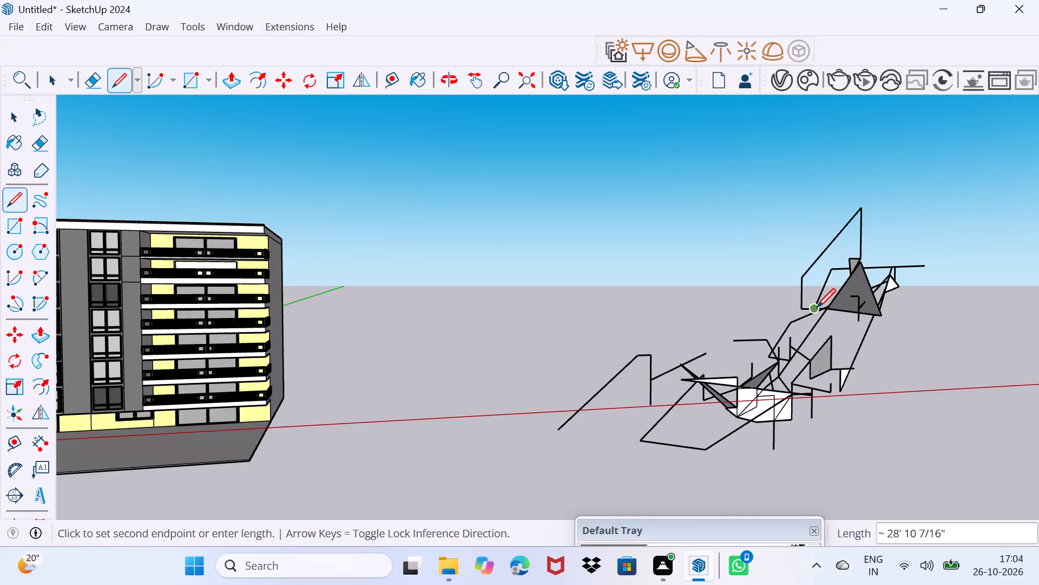
Trace short segments along the open outline's short bottom edge beside the dark triangle, ending at its lower corner, including one about 6' 10" long.
{"action": "left_click", "coordinate": [817, 307]}
{"action": "left_click", "coordinate": [817, 307]}
{"action": "left_click", "coordinate": [812, 310]}
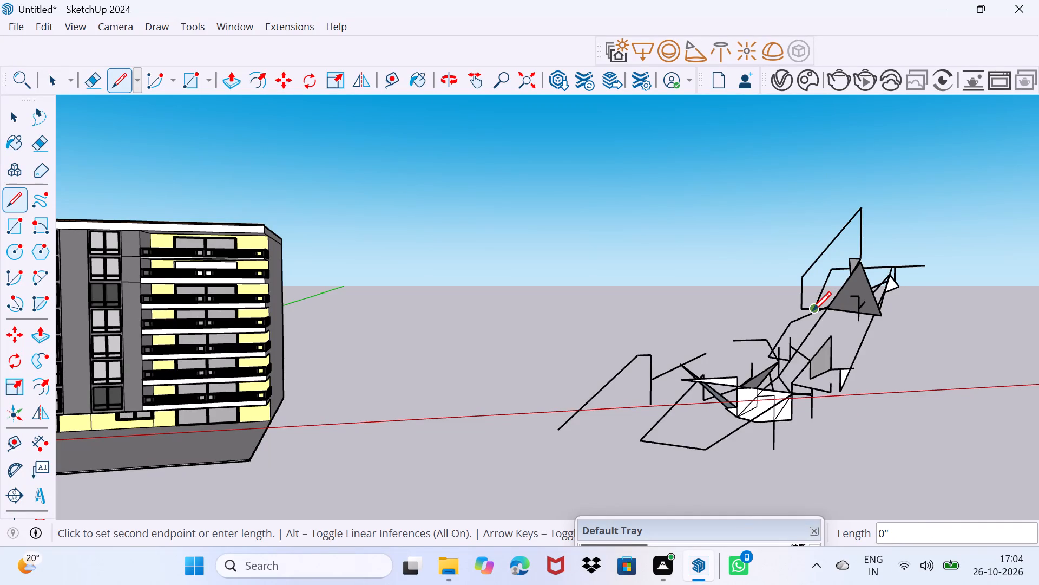
{"action": "left_click", "coordinate": [806, 306]}
{"action": "left_click", "coordinate": [806, 306]}
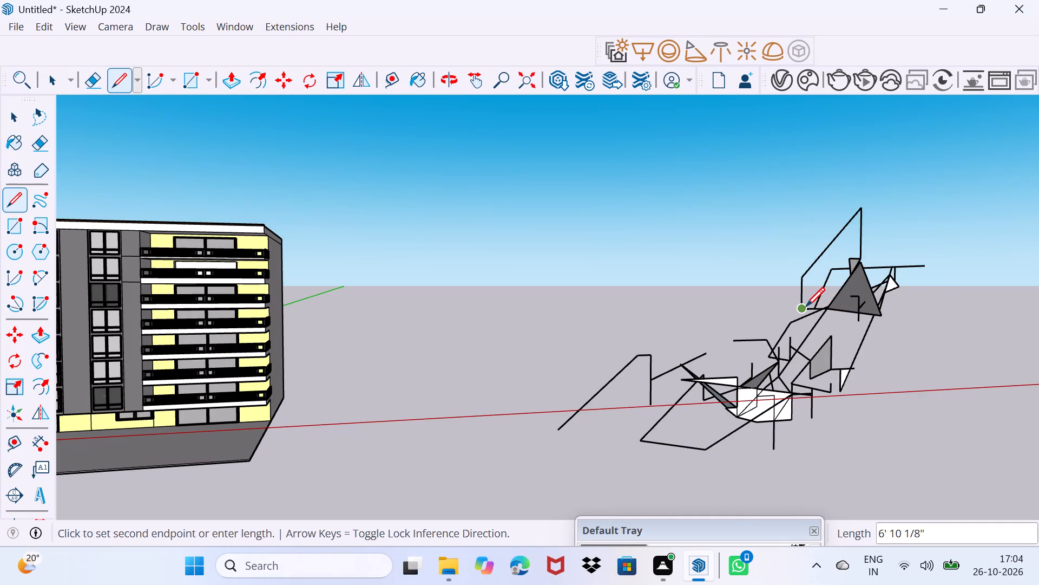
{"action": "left_click", "coordinate": [806, 306]}
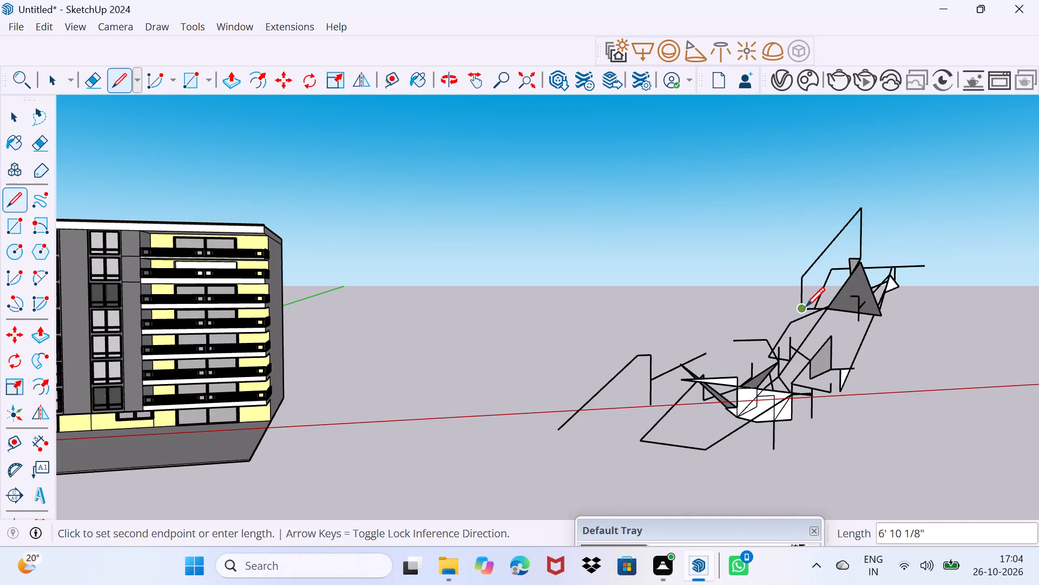
{"action": "left_click", "coordinate": [806, 306]}
{"action": "left_click", "coordinate": [806, 299]}
{"action": "left_click", "coordinate": [806, 299]}
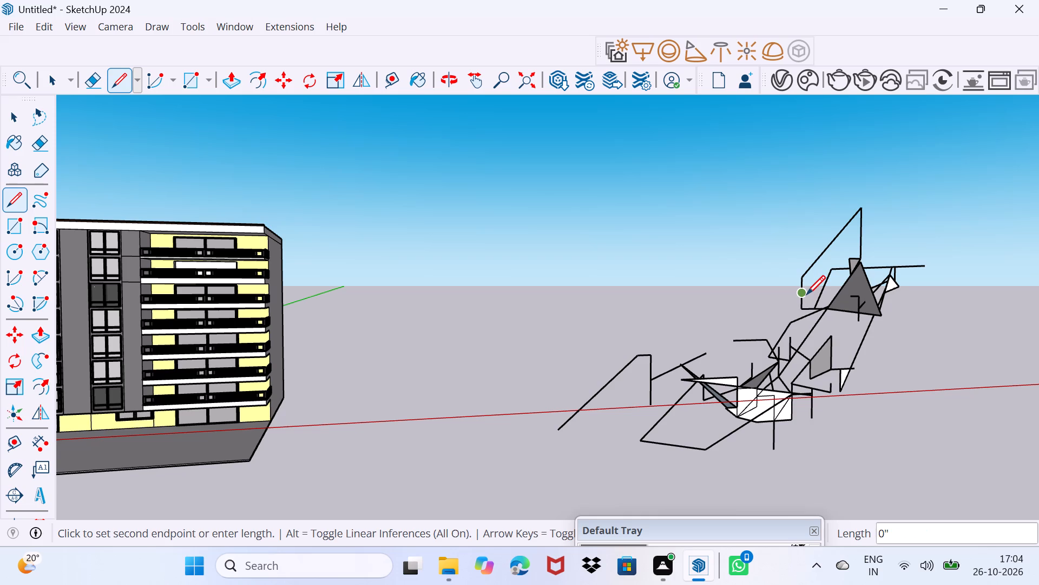
Trace segments up the open outline's vertical edge and about 16' 2" onto the start of its long sloping edge.
{"action": "left_click", "coordinate": [806, 294]}
{"action": "left_click", "coordinate": [810, 281]}
{"action": "left_click", "coordinate": [810, 281]}
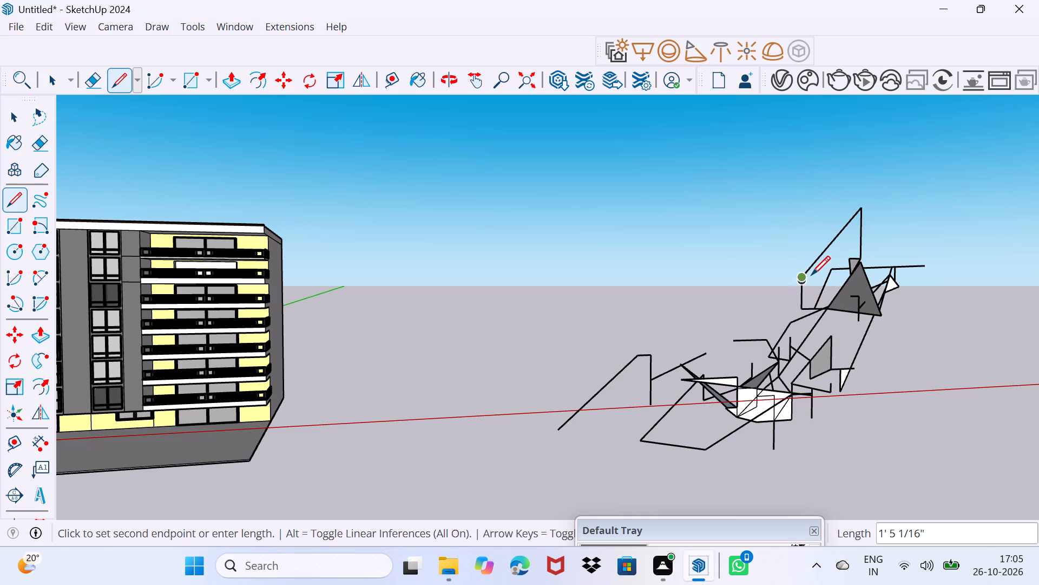
{"action": "left_click", "coordinate": [811, 275]}
{"action": "left_click", "coordinate": [811, 275]}
{"action": "left_click", "coordinate": [811, 275]}
{"action": "left_click", "coordinate": [811, 275]}
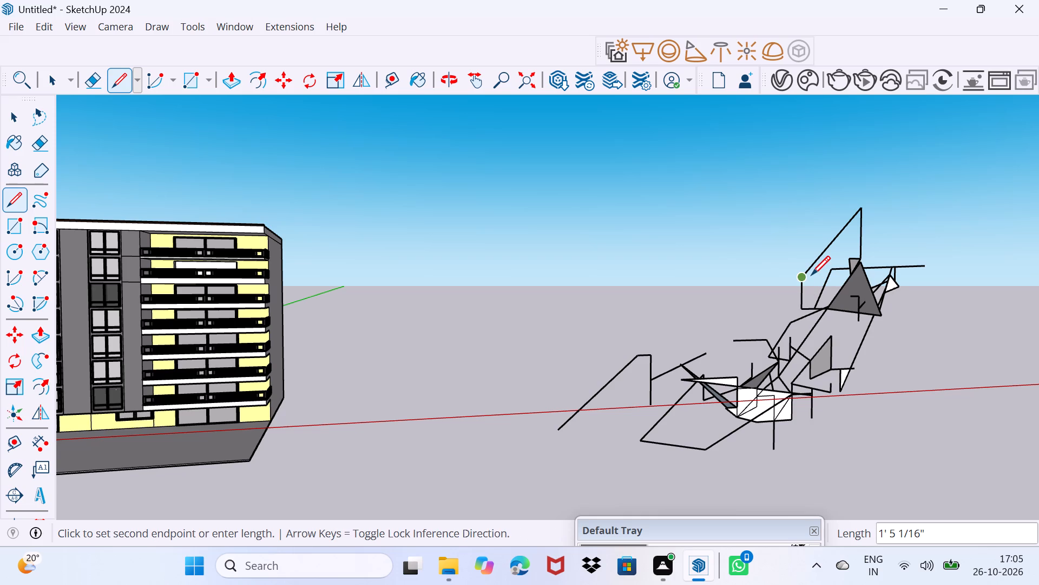
{"action": "left_click", "coordinate": [811, 275]}
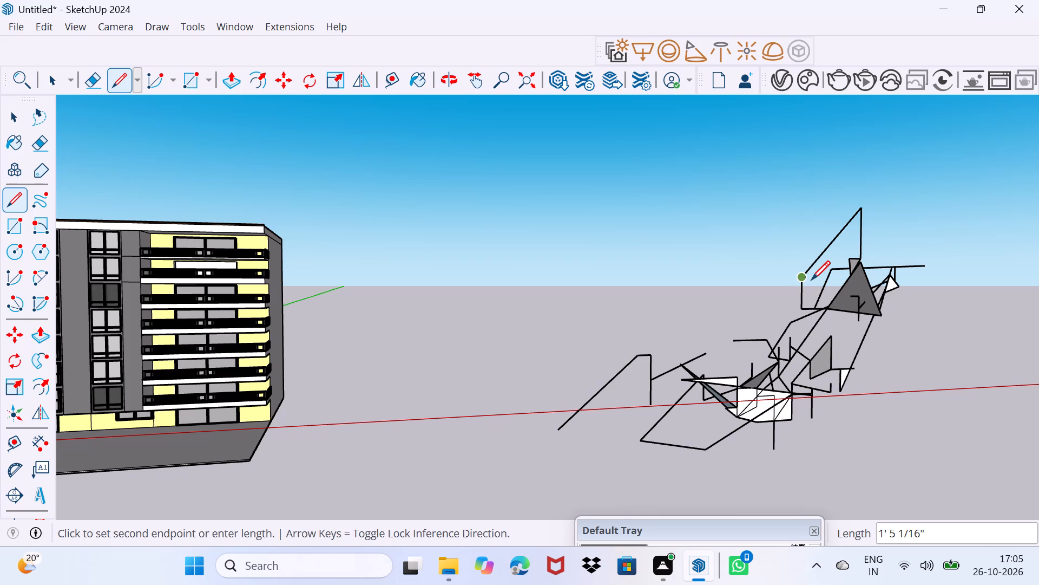
{"action": "left_click", "coordinate": [811, 279]}
{"action": "left_click", "coordinate": [811, 279]}
{"action": "left_click", "coordinate": [813, 266]}
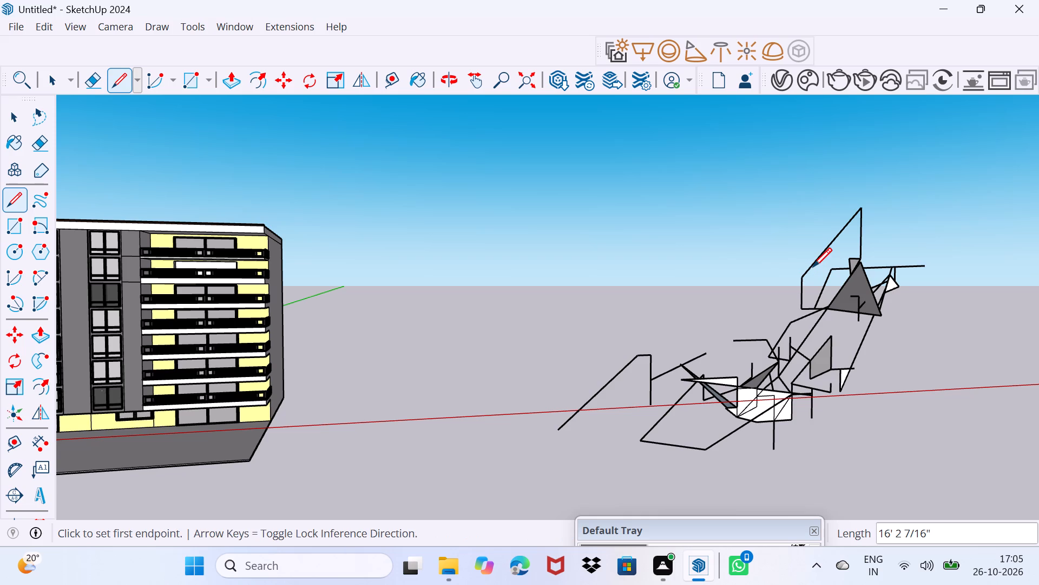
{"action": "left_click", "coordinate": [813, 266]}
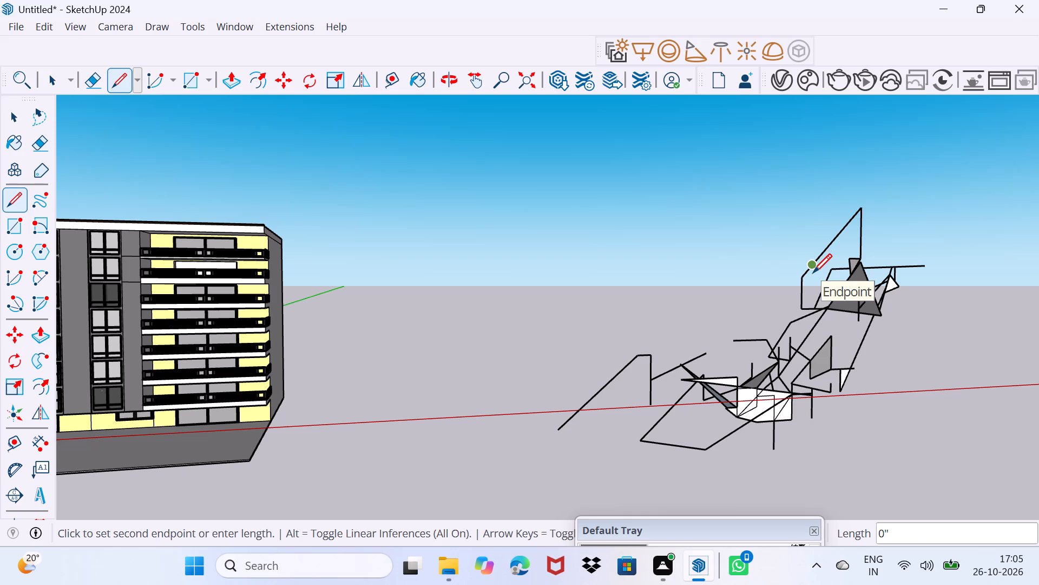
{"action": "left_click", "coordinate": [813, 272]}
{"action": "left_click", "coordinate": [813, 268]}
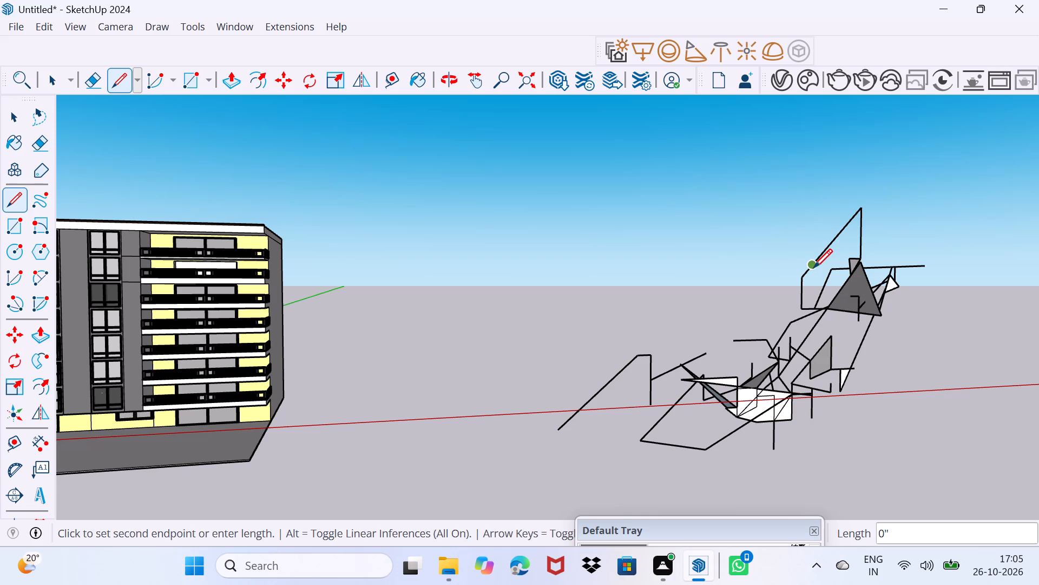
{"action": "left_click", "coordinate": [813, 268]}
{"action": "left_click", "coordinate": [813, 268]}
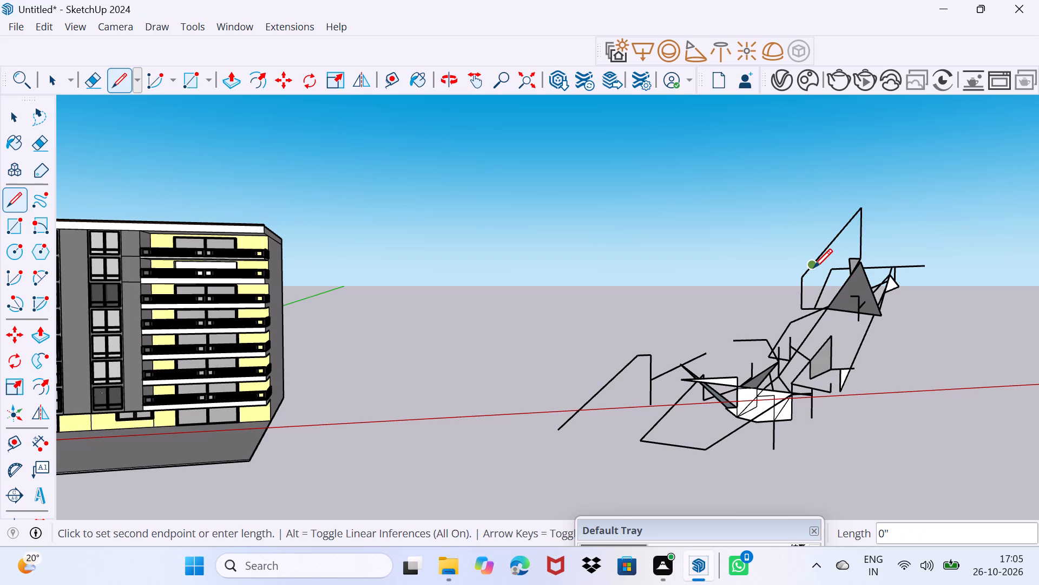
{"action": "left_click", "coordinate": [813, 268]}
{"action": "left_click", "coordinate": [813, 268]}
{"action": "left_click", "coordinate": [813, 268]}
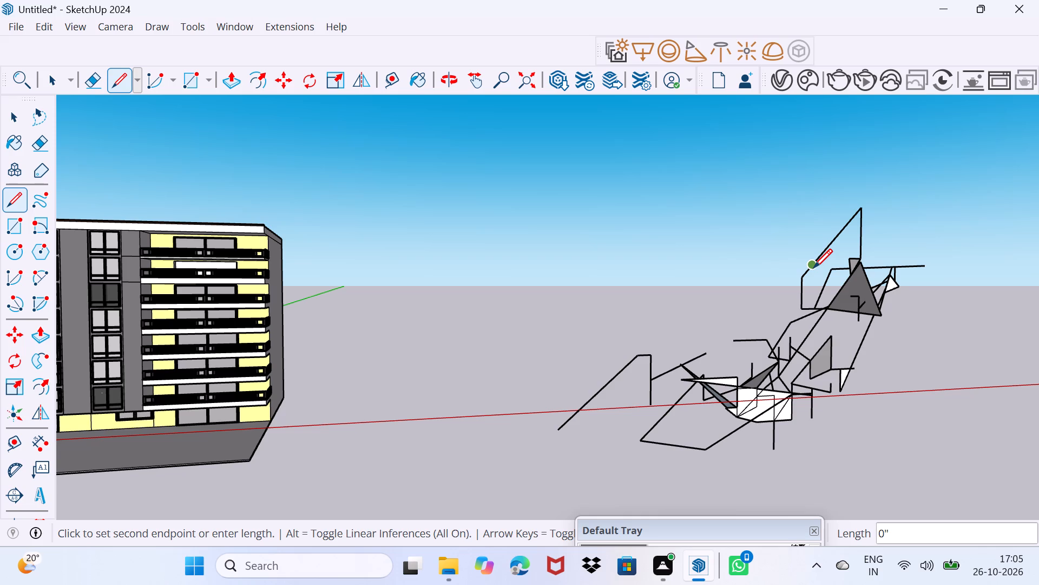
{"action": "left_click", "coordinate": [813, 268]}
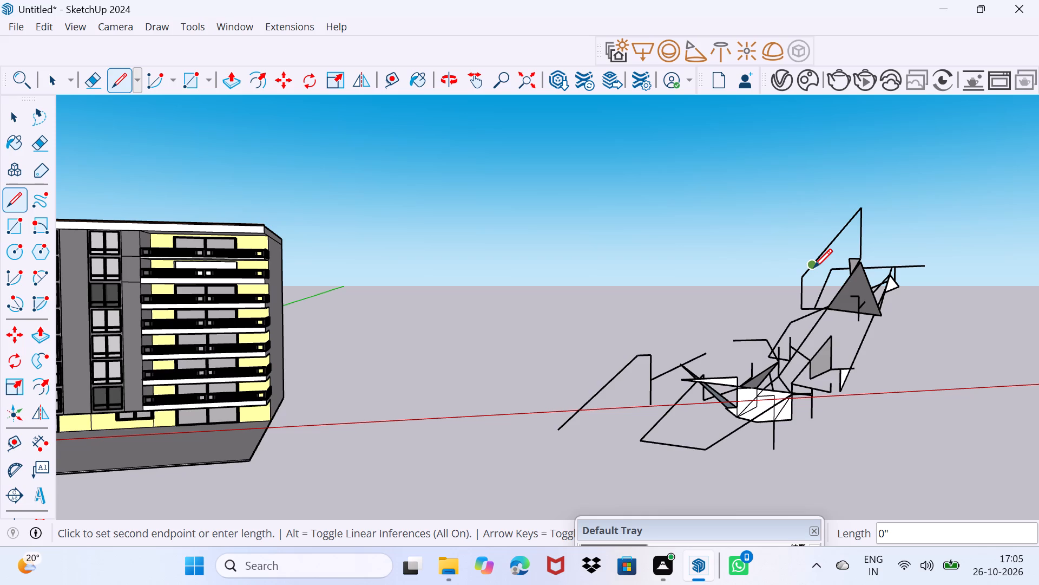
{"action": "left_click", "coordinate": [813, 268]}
Draw short strokes up along the outline's long sloping edge, including one about 23' 4" long that runs just outside it.
{"action": "left_click", "coordinate": [814, 267]}
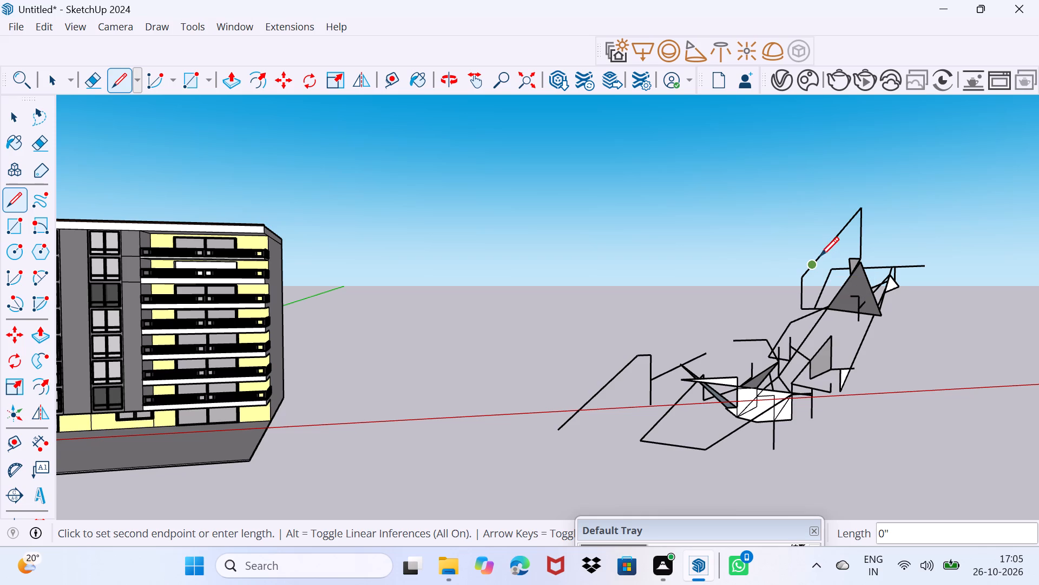
{"action": "left_click", "coordinate": [820, 255]}
{"action": "left_click", "coordinate": [820, 255]}
{"action": "left_click", "coordinate": [823, 247]}
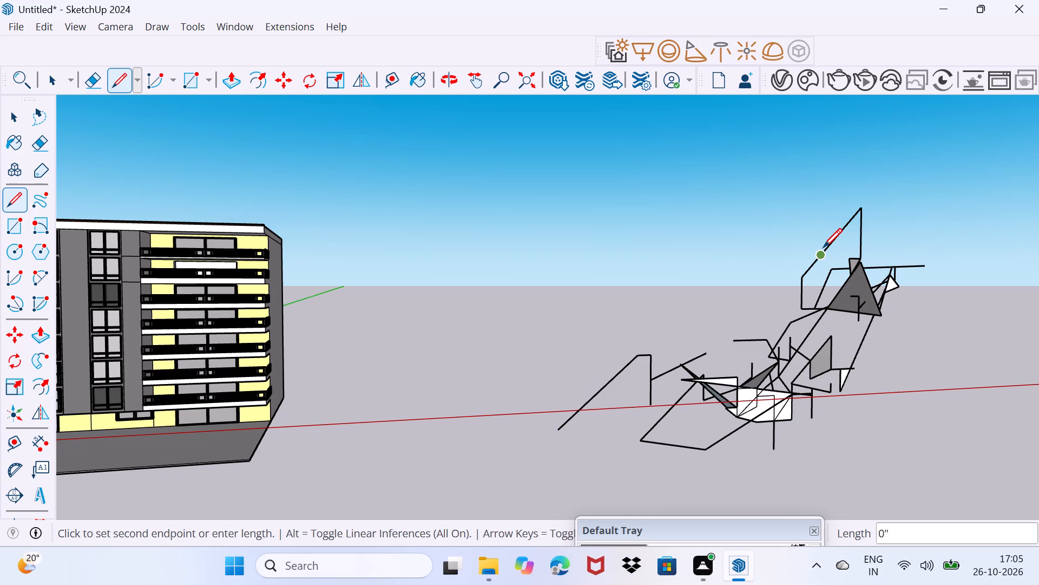
{"action": "left_click", "coordinate": [840, 212]}
{"action": "left_click", "coordinate": [835, 250]}
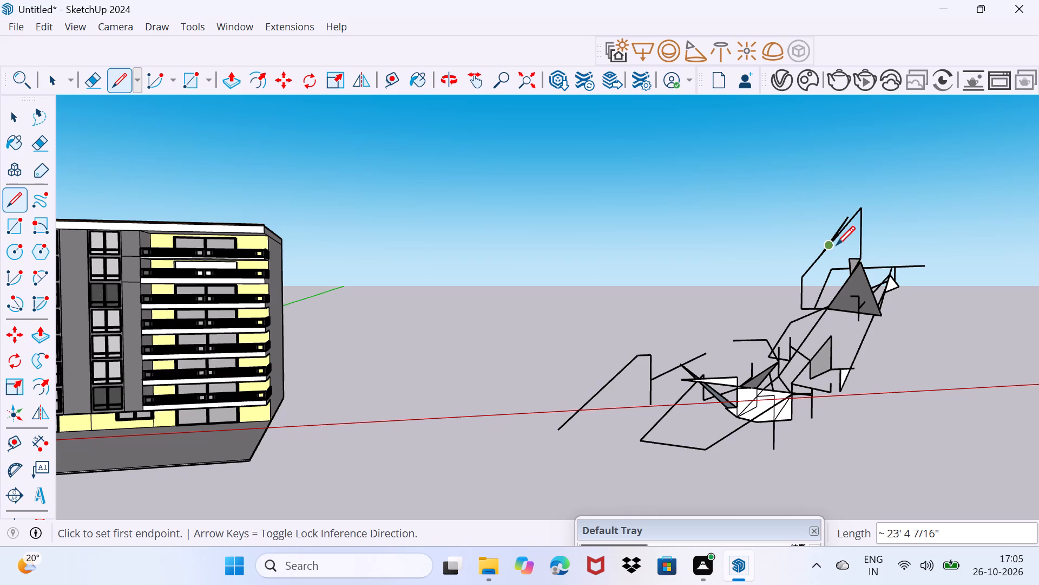
{"action": "left_click", "coordinate": [836, 245]}
{"action": "left_click", "coordinate": [836, 245]}
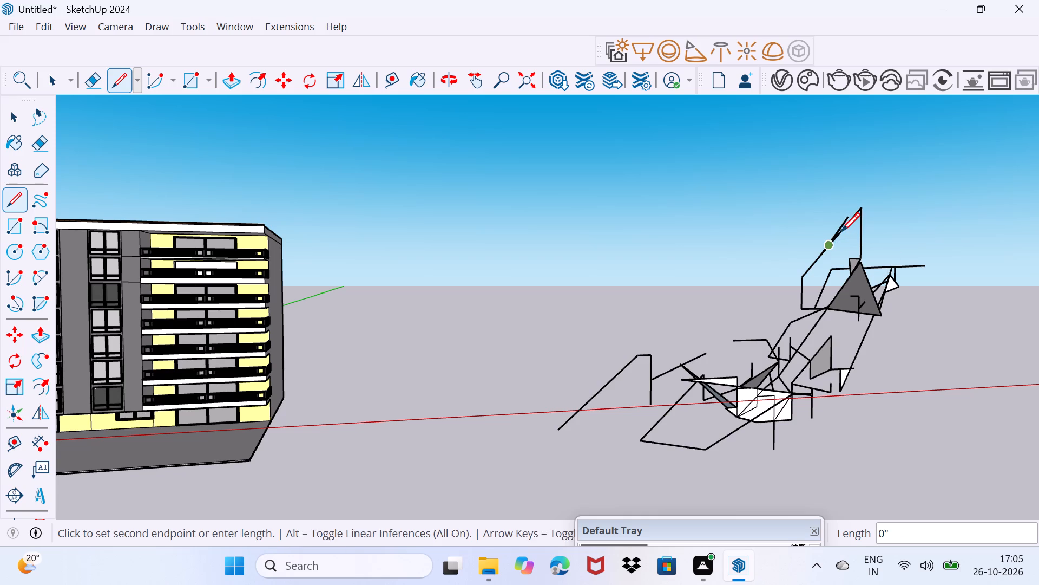
{"action": "left_click", "coordinate": [841, 230]}
{"action": "left_click", "coordinate": [840, 242]}
{"action": "left_click", "coordinate": [838, 246]}
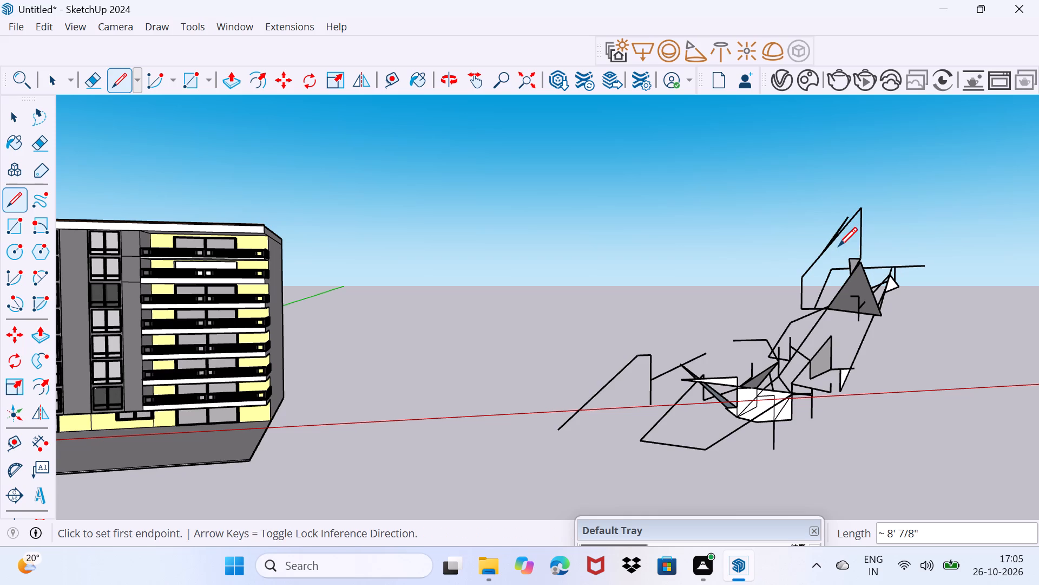
{"action": "left_click", "coordinate": [840, 241]}
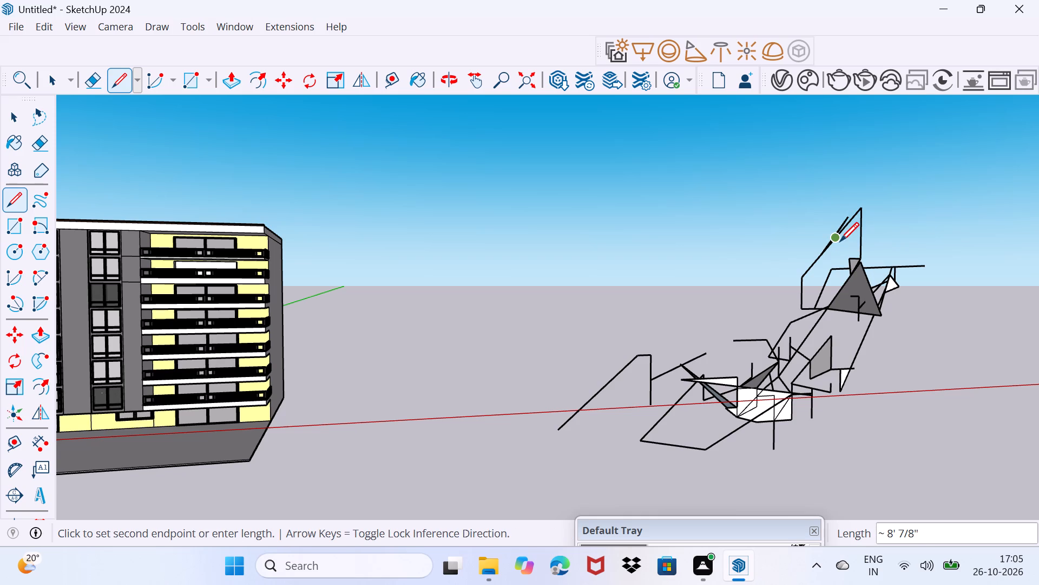
{"action": "left_click", "coordinate": [840, 241]}
{"action": "left_click", "coordinate": [844, 233]}
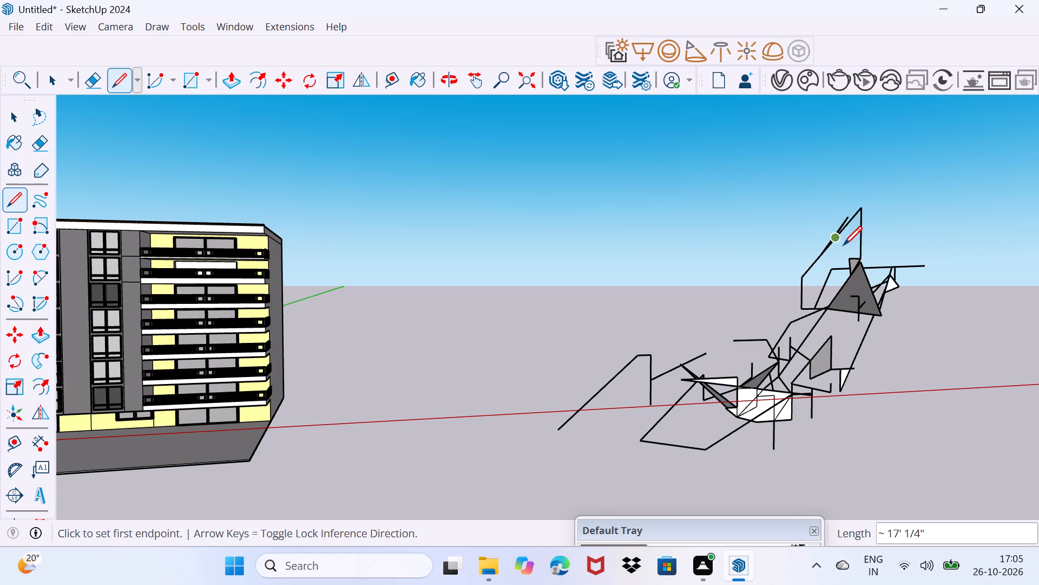
Draw short hooked segments inside the sloping outline, reaching down to the small dark face at the dark triangle's apex.
{"action": "left_click", "coordinate": [843, 245]}
{"action": "left_click", "coordinate": [850, 227]}
{"action": "left_click", "coordinate": [848, 241]}
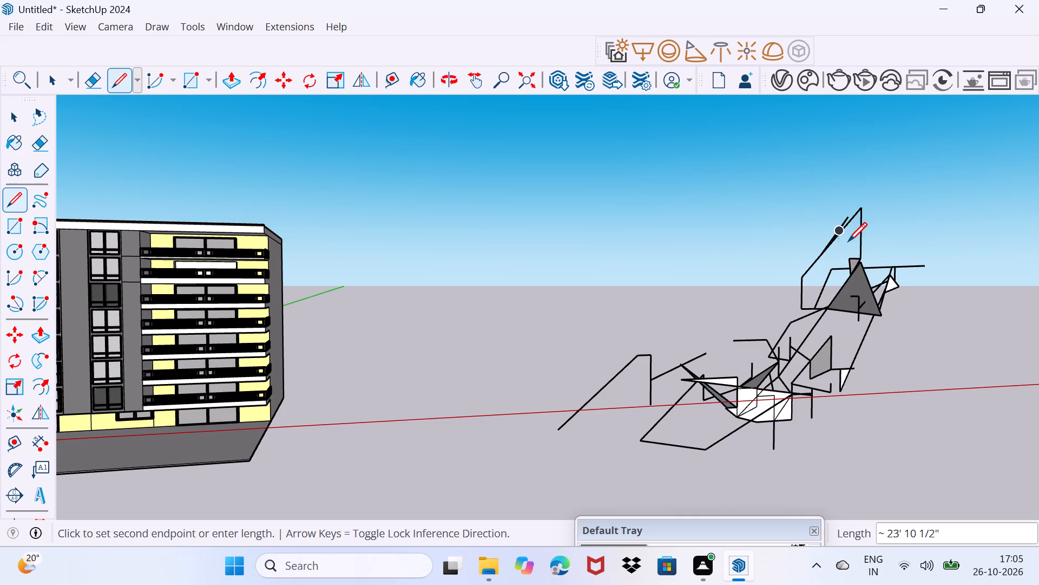
{"action": "left_click", "coordinate": [848, 241]}
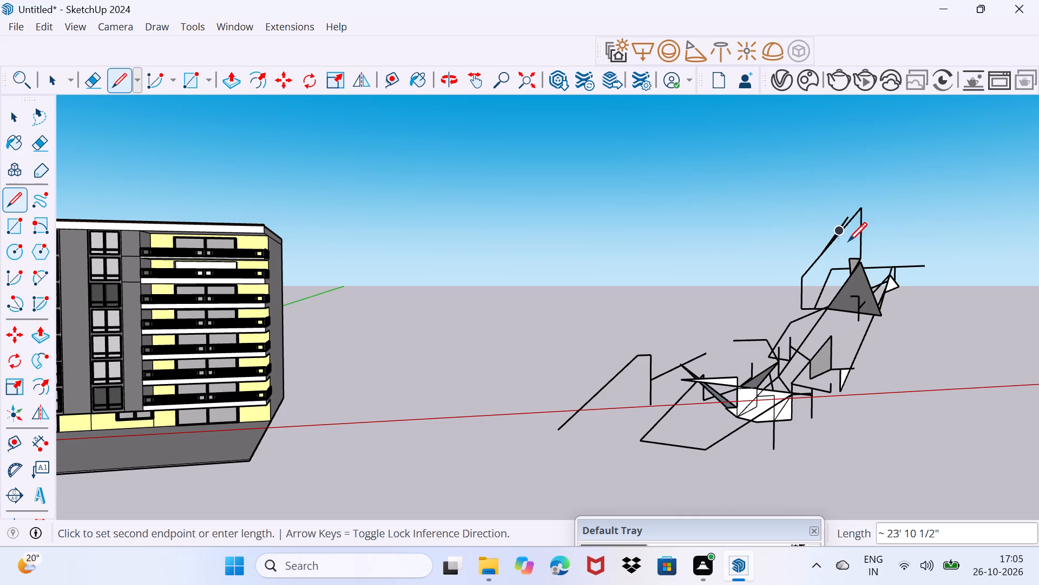
{"action": "left_click", "coordinate": [848, 241]}
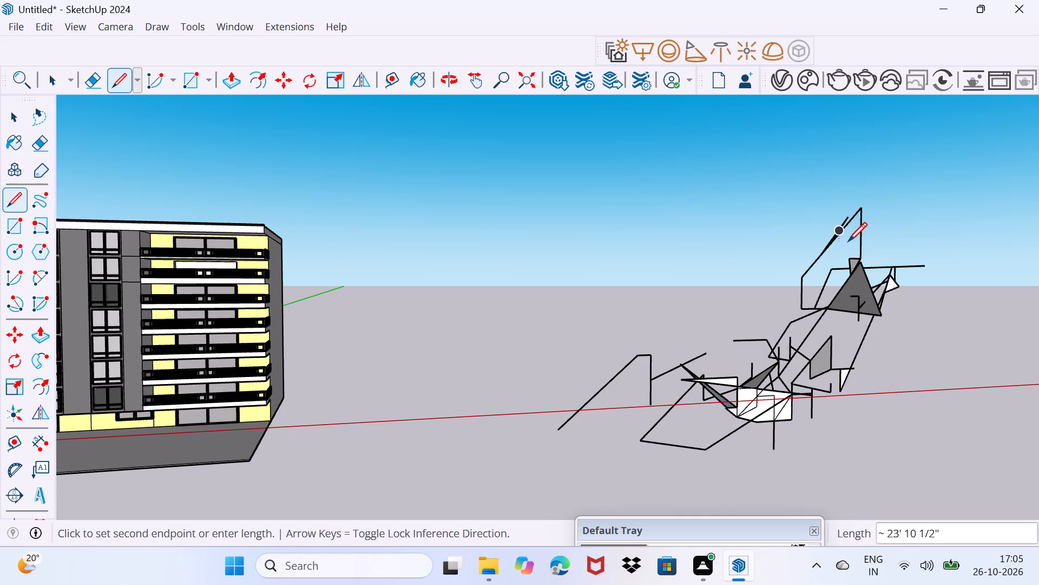
{"action": "left_click", "coordinate": [848, 241]}
{"action": "left_click", "coordinate": [850, 239]}
{"action": "left_click", "coordinate": [845, 262]}
{"action": "left_click", "coordinate": [847, 256]}
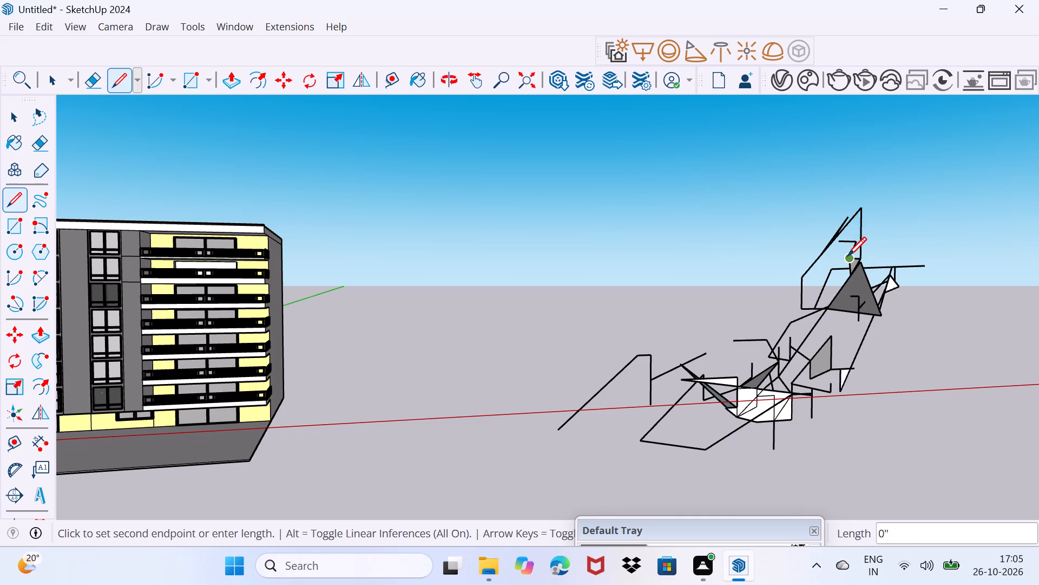
{"action": "left_click", "coordinate": [845, 268]}
{"action": "left_click", "coordinate": [848, 258]}
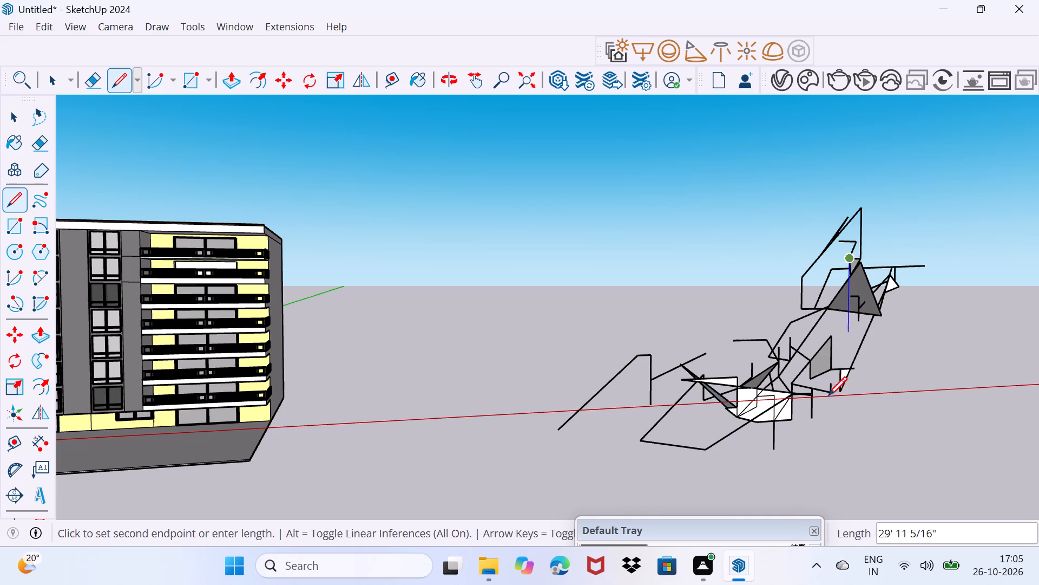
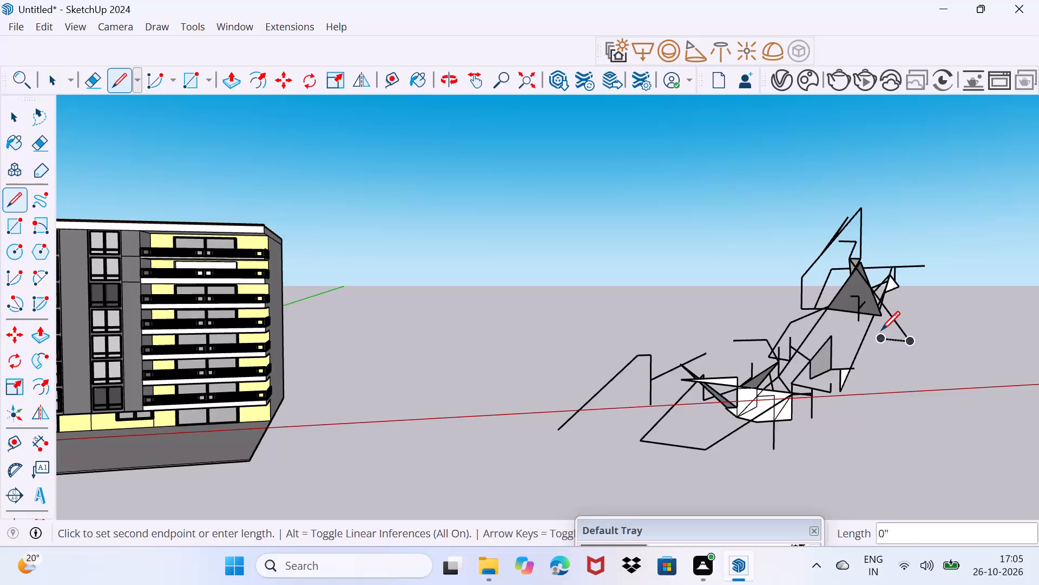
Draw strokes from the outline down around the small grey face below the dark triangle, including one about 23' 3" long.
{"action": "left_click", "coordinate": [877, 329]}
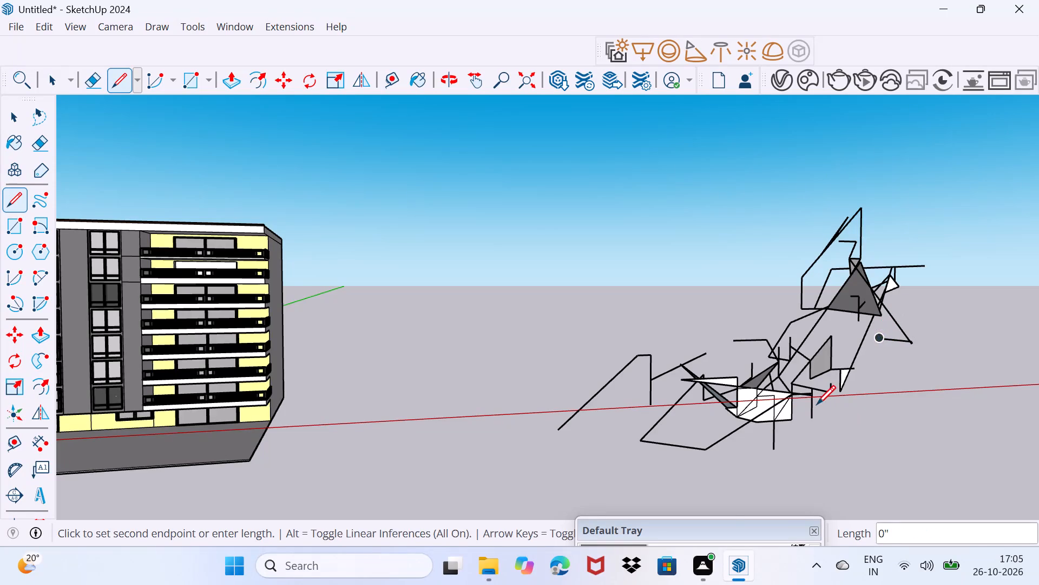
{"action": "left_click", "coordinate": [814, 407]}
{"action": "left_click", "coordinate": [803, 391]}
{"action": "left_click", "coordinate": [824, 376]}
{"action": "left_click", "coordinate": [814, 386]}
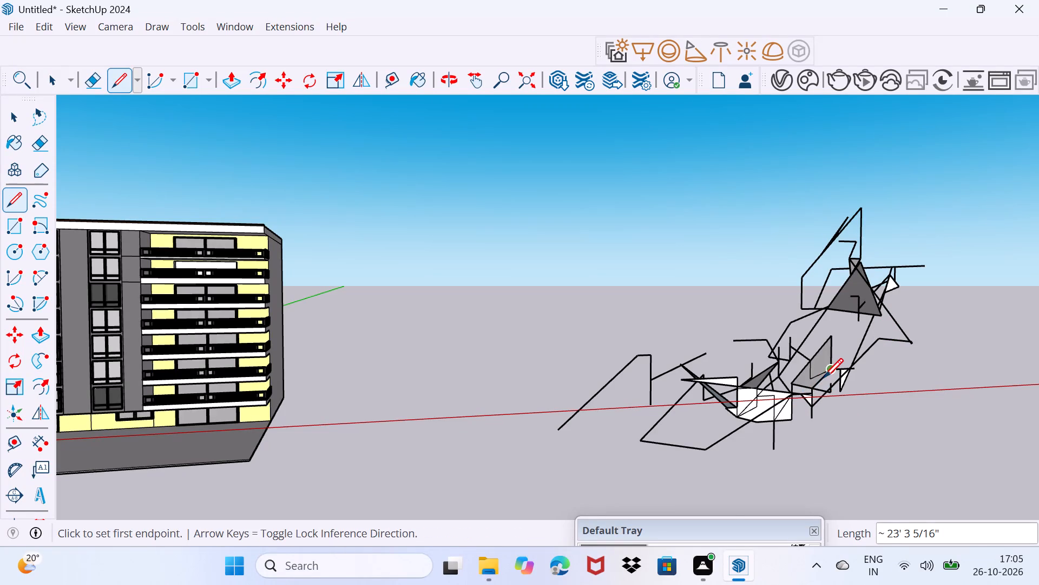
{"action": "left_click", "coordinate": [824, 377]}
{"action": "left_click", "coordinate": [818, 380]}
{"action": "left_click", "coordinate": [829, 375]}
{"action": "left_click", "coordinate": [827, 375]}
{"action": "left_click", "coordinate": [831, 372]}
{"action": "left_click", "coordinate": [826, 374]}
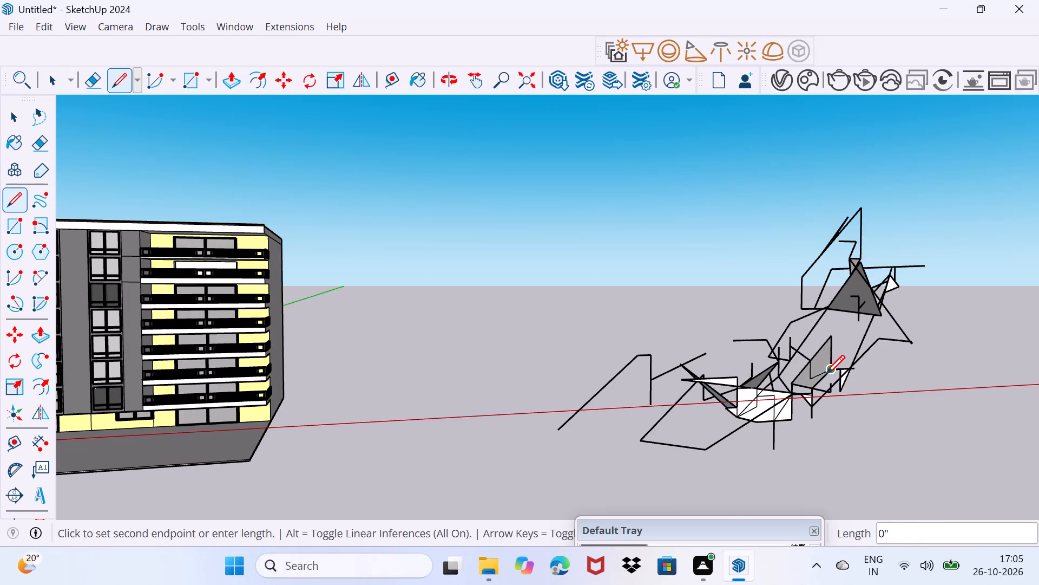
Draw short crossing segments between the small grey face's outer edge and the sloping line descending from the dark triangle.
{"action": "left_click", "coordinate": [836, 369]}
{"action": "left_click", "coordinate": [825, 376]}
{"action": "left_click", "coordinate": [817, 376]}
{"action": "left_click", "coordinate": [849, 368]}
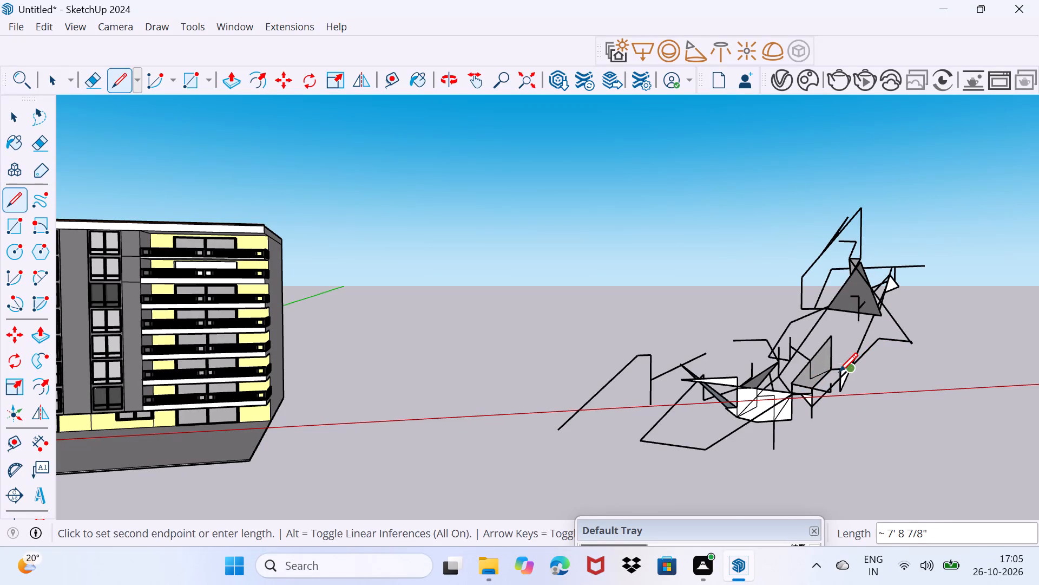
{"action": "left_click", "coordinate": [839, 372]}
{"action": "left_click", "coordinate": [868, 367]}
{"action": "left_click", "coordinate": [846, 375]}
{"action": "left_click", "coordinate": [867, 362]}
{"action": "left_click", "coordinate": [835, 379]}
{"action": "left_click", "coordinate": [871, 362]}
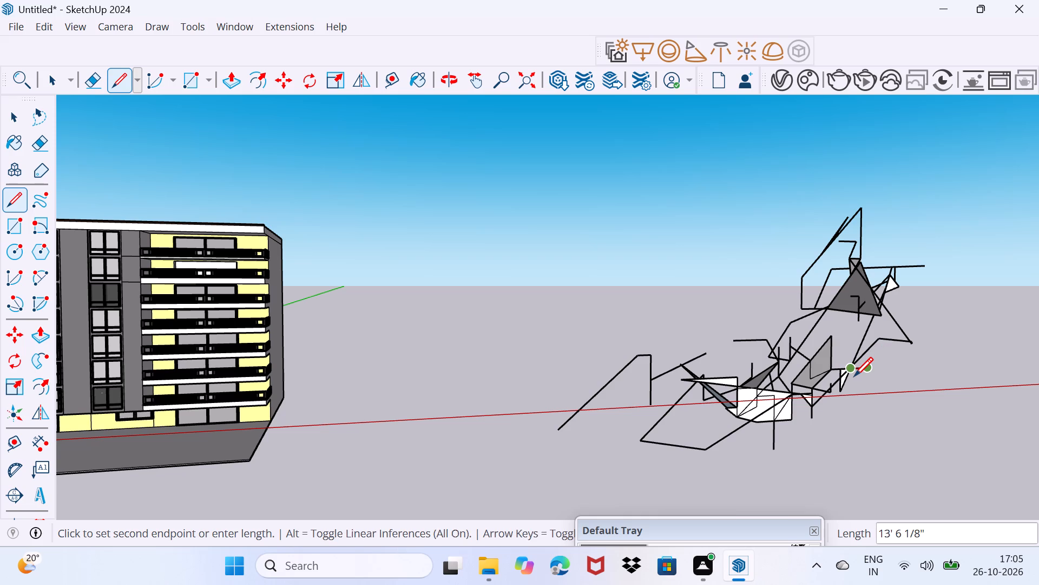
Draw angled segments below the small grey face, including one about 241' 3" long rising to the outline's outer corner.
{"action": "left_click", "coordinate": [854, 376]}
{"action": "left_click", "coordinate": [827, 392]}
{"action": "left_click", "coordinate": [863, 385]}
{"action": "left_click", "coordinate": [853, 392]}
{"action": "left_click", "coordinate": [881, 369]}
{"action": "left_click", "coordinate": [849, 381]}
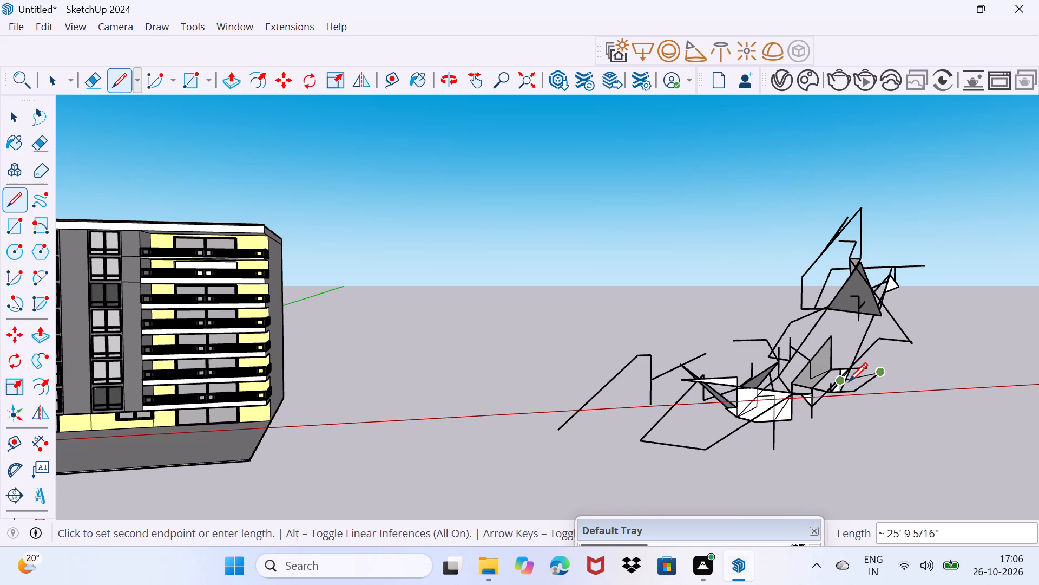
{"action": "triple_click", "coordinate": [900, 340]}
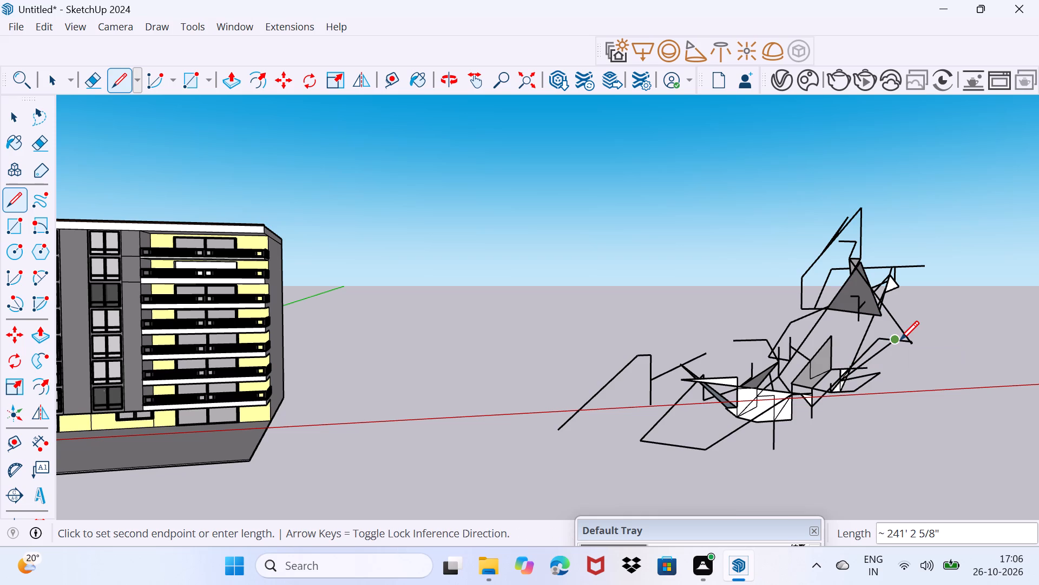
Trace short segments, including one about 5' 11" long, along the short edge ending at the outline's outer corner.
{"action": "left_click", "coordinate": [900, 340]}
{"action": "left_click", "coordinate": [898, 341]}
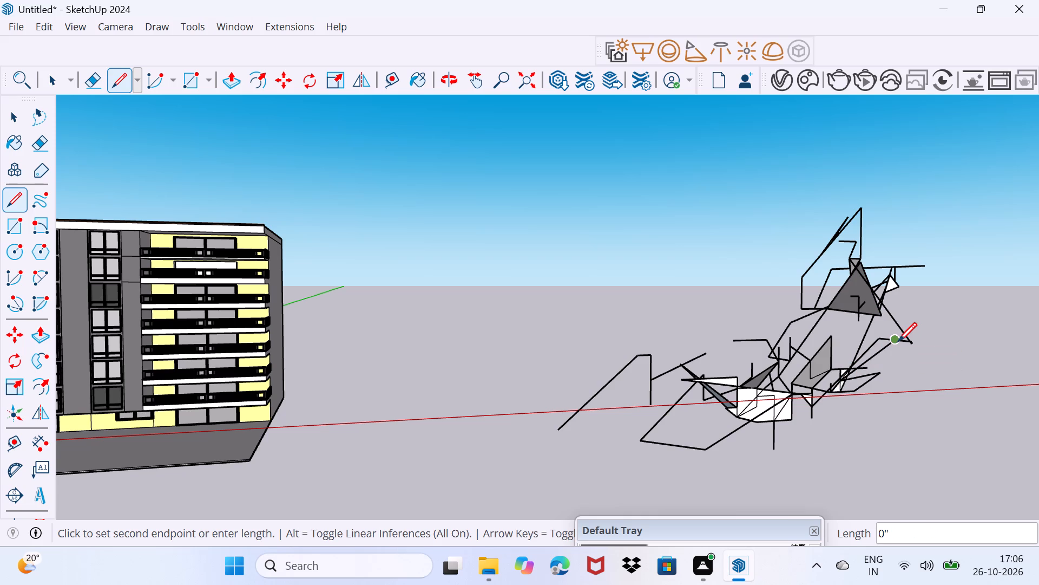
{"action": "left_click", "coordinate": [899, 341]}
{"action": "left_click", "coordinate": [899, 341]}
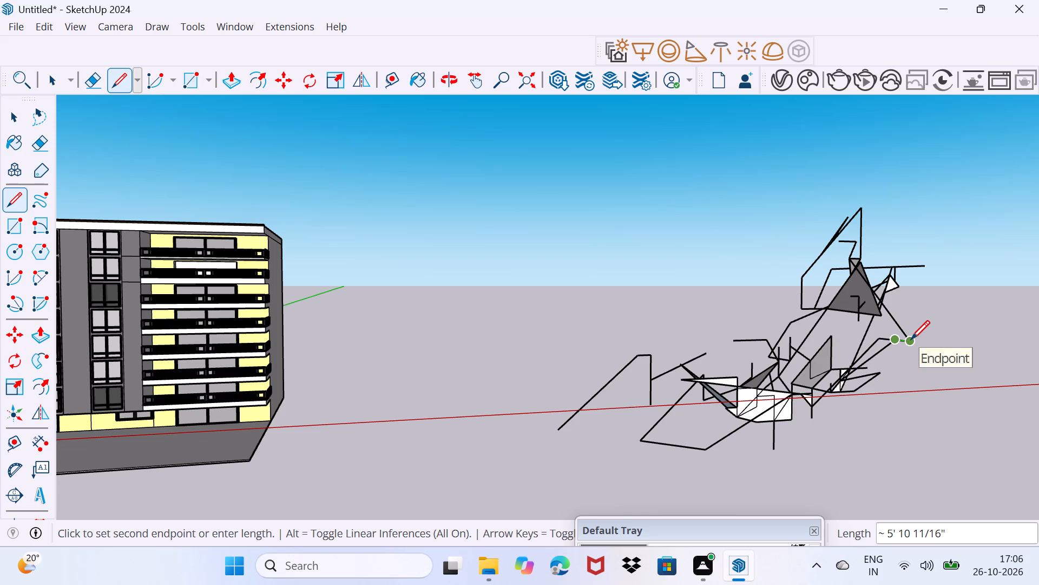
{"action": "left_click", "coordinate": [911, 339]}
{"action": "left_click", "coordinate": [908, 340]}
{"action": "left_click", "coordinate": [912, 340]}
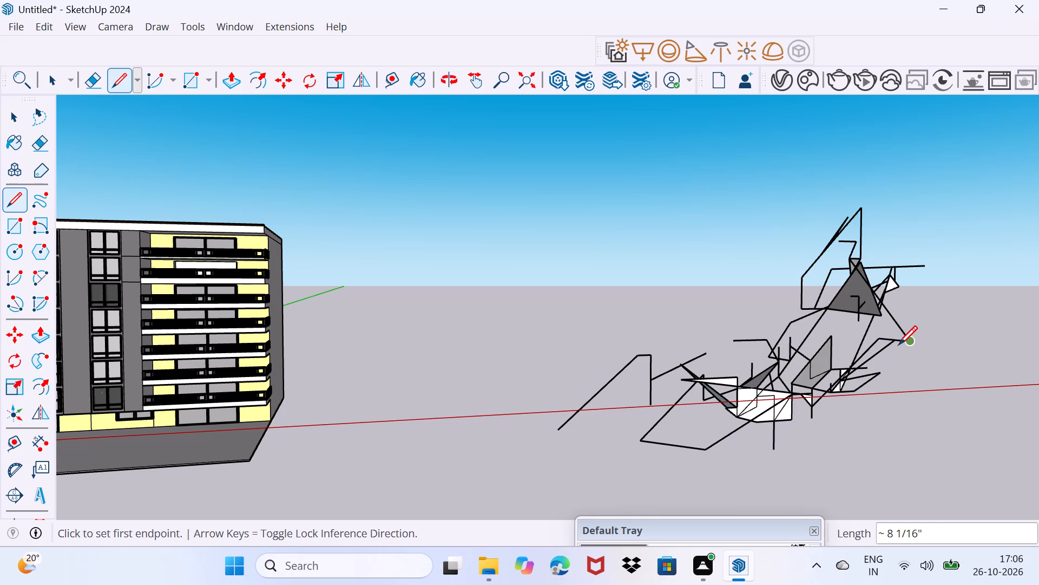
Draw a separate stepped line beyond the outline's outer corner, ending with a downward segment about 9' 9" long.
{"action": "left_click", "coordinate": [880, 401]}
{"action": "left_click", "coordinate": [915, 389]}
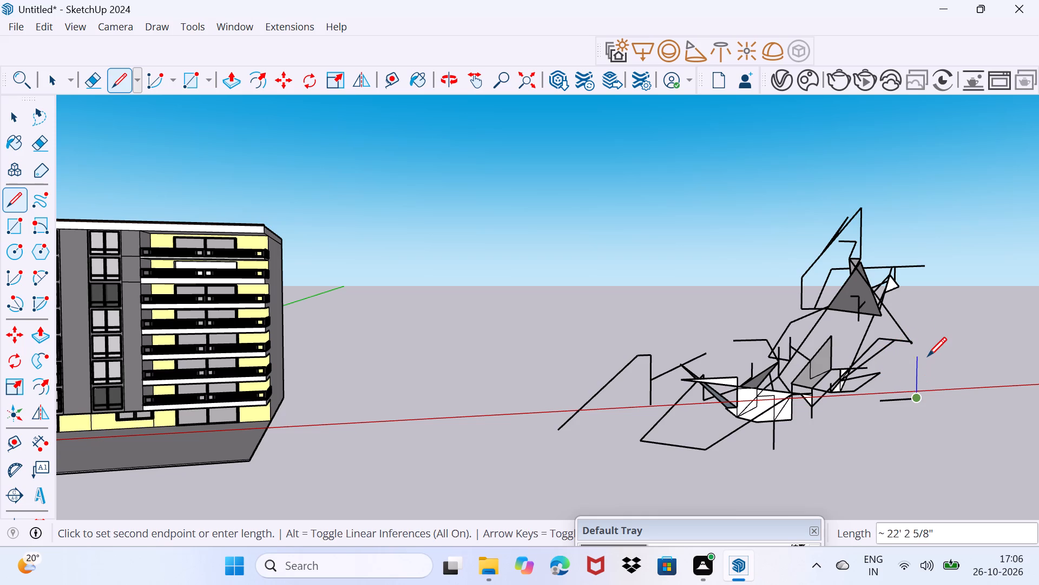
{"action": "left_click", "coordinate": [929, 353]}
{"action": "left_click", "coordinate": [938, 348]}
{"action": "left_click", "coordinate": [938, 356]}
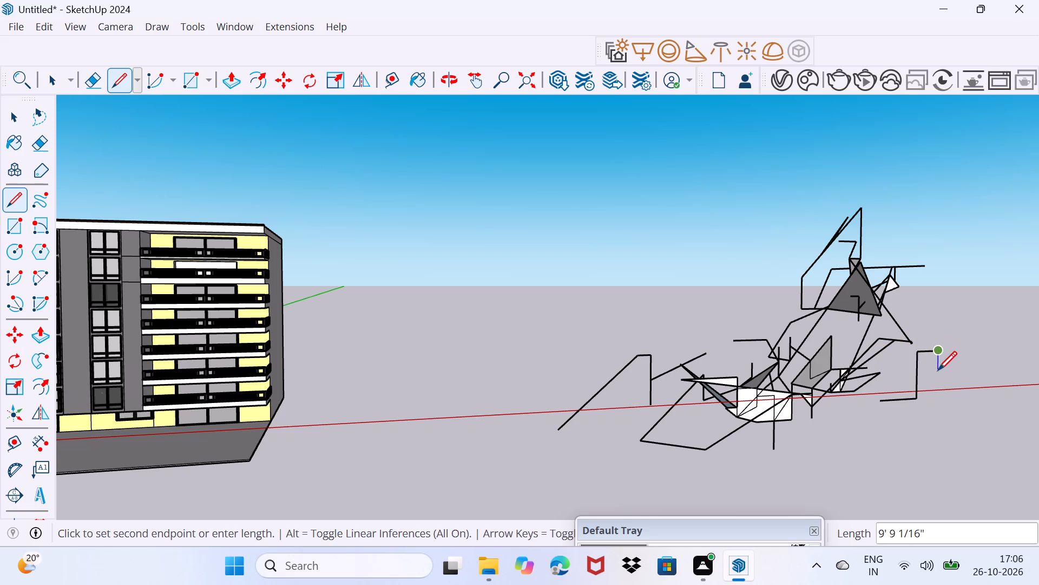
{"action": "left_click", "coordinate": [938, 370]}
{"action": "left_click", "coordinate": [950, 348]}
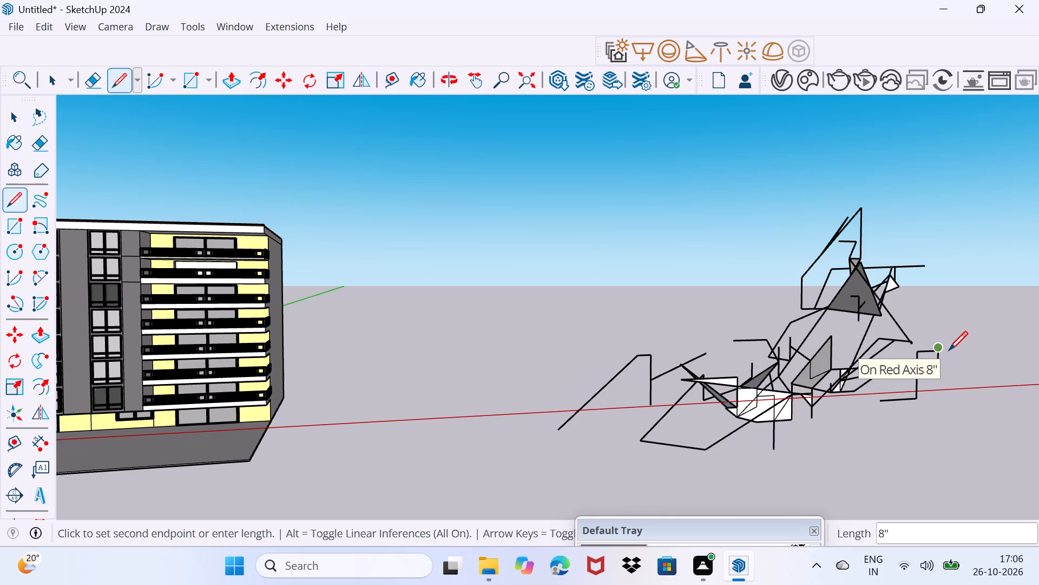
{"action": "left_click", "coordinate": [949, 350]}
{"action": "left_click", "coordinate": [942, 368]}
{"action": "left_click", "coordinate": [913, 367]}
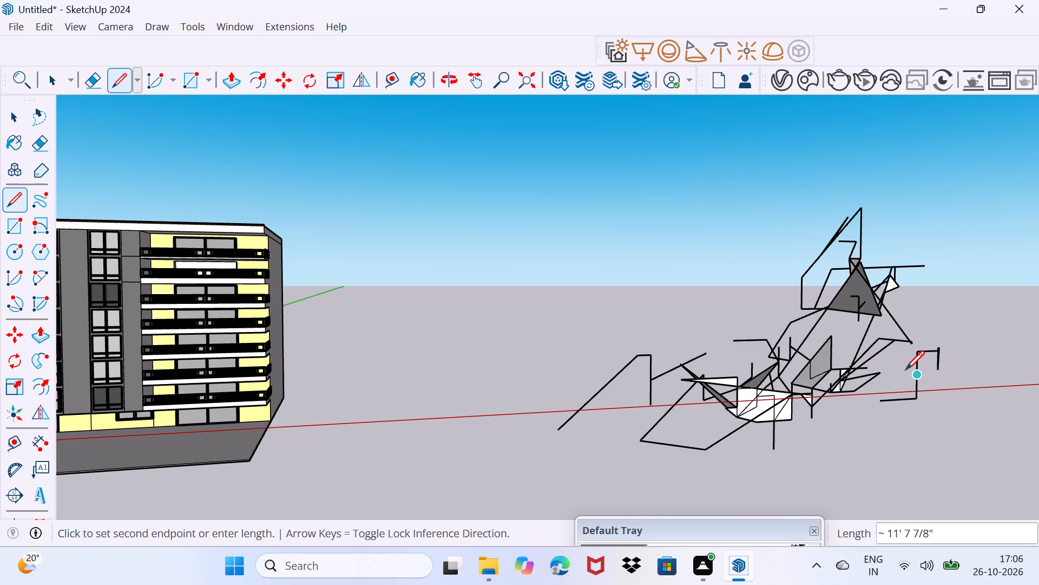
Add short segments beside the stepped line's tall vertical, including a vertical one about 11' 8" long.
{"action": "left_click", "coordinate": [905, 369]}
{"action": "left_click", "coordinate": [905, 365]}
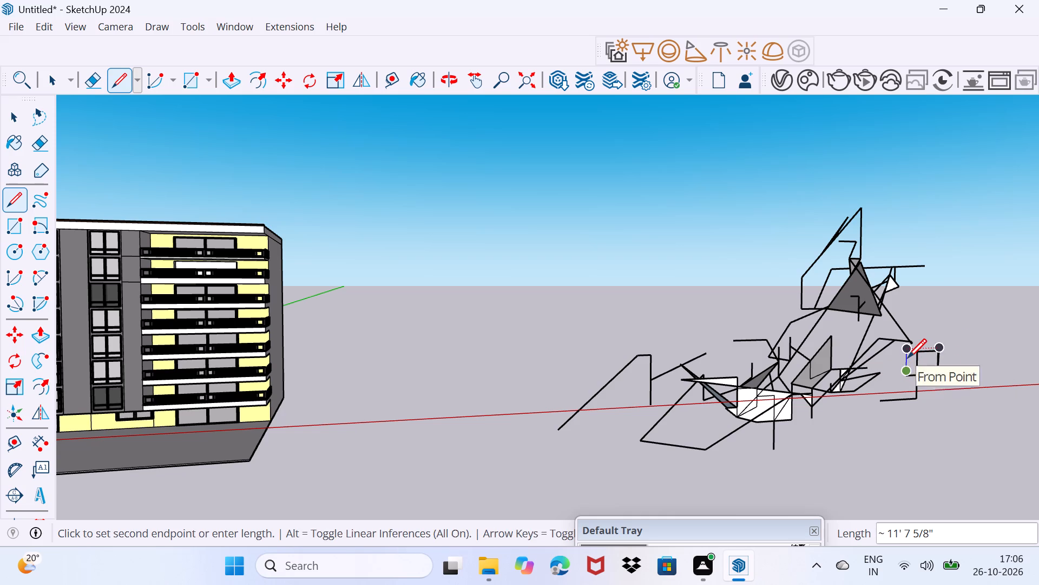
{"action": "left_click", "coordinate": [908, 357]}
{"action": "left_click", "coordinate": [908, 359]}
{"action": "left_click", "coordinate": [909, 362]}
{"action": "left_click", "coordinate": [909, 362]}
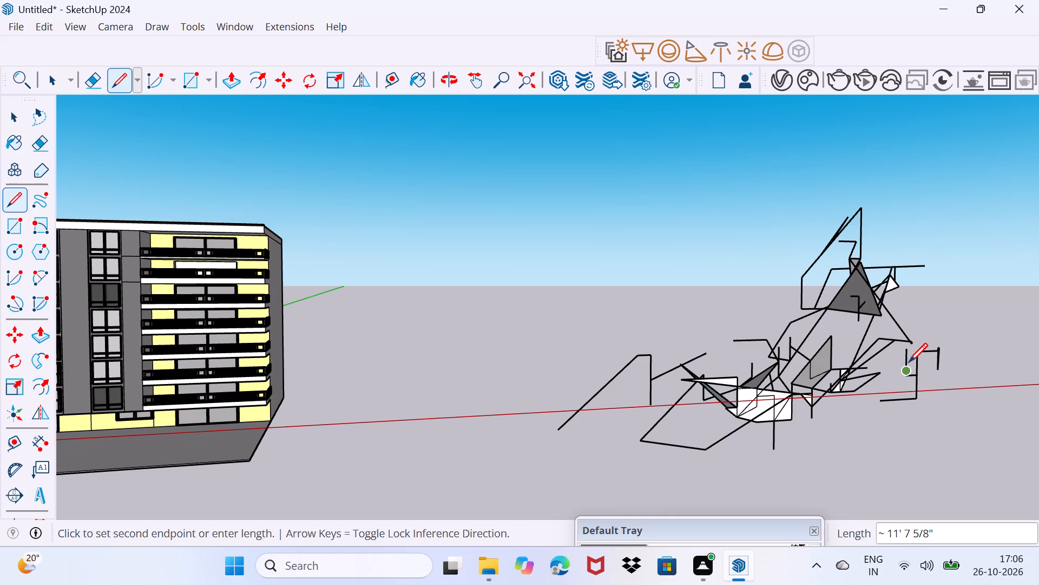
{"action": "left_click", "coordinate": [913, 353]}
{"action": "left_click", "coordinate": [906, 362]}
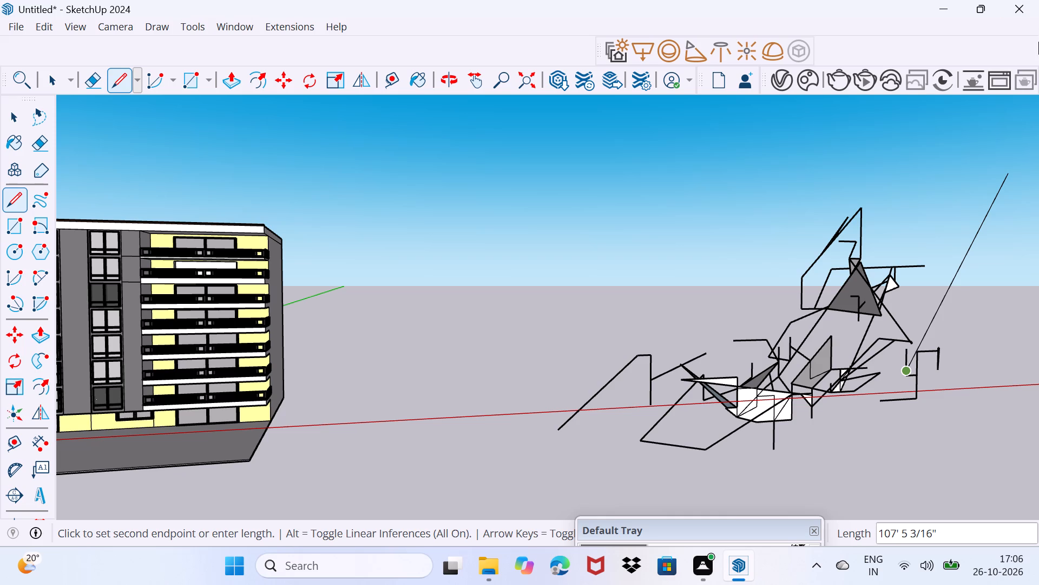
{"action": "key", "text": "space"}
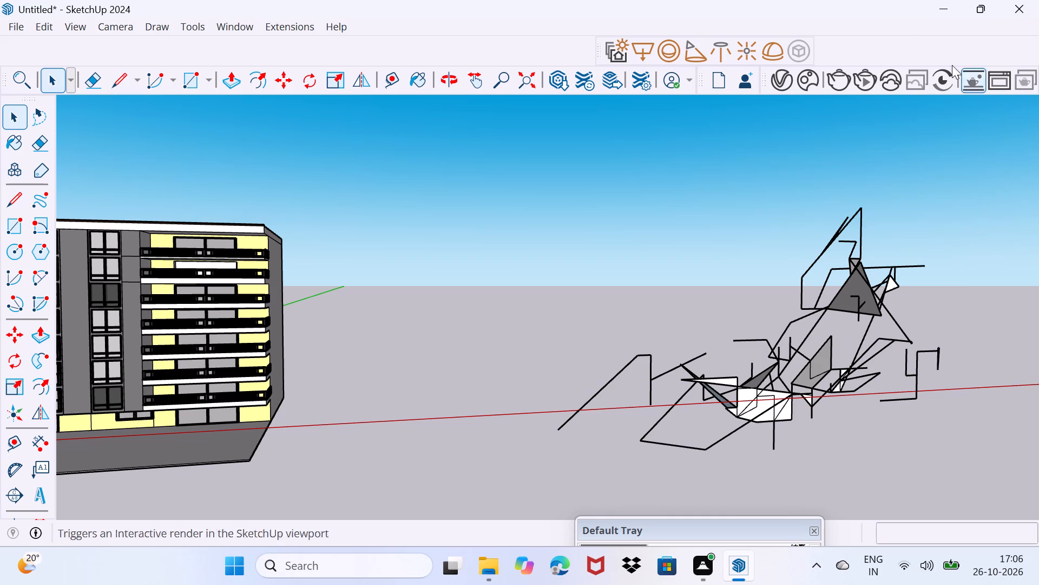
Delete all the freehand lines and small faces sketched on the open ground beside the building.
{"action": "scroll", "coordinate": [892, 1], "scroll_direction": "down", "scroll_amount": 4}
{"action": "scroll", "coordinate": [591, 386], "scroll_direction": "down", "scroll_amount": 3}
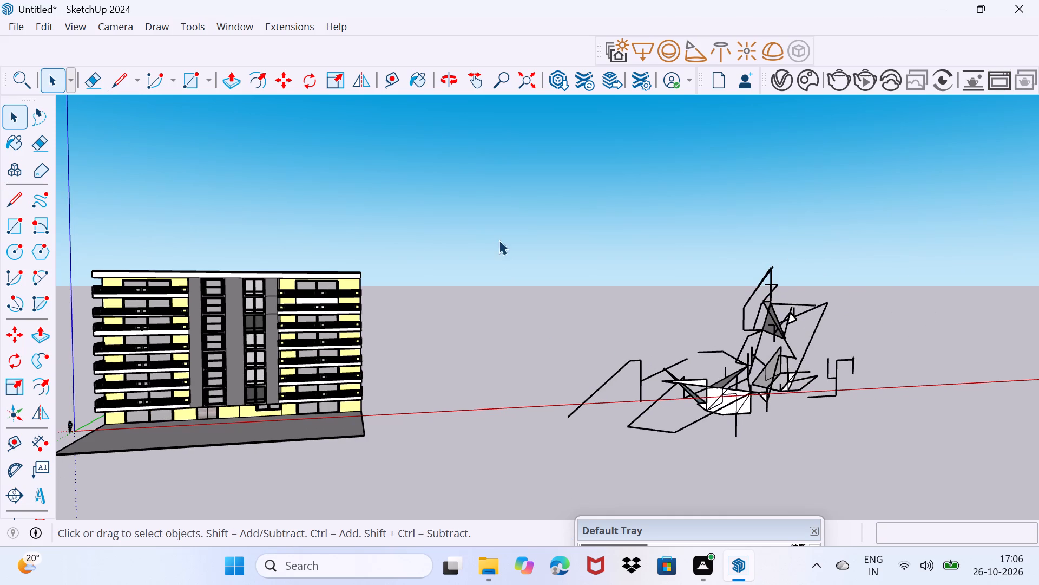
{"action": "left_click_drag", "start_coordinate": [494, 227], "coordinate": [975, 485]}
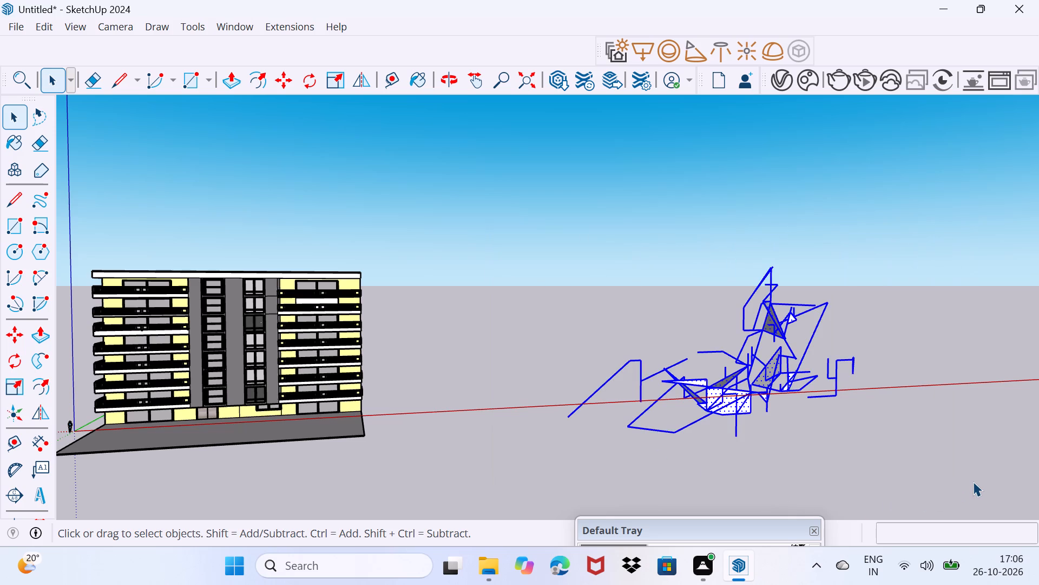
{"action": "key", "text": "Delete"}
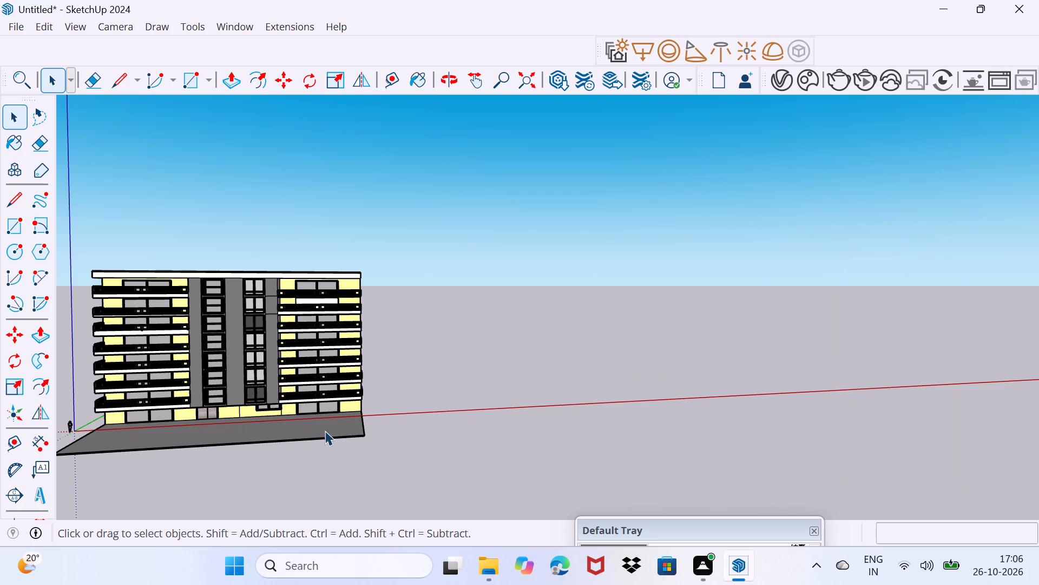
Save the model as Untitled in the Documents folder, replacing the existing file.
{"action": "middle_click_drag", "start_coordinate": [292, 409], "coordinate": [555, 431]}
{"action": "scroll", "coordinate": [486, 431], "scroll_direction": "up", "scroll_amount": 3}
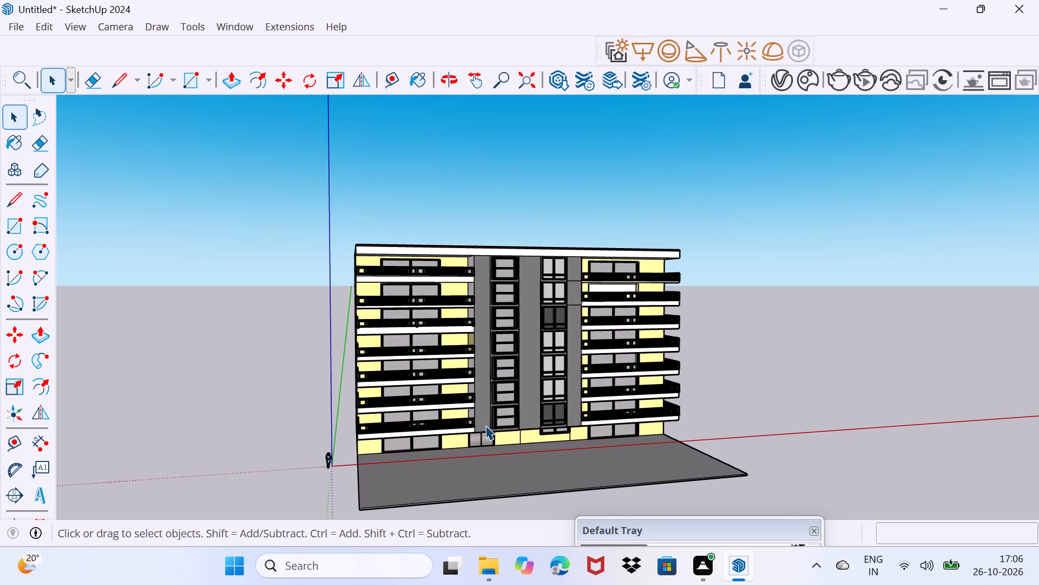
{"action": "key", "text": "ctrl+s"}
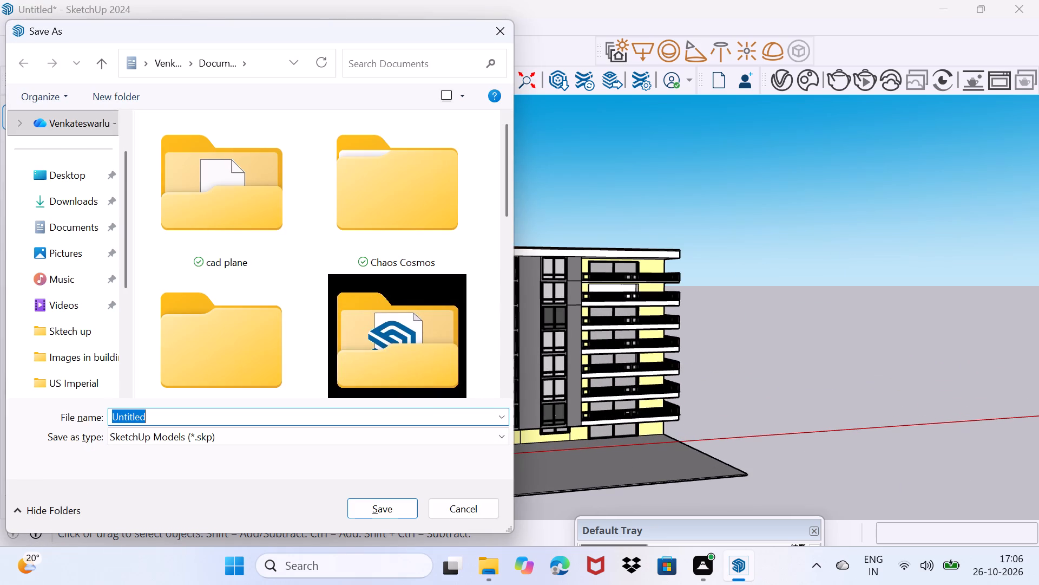
{"action": "left_click", "coordinate": [383, 511]}
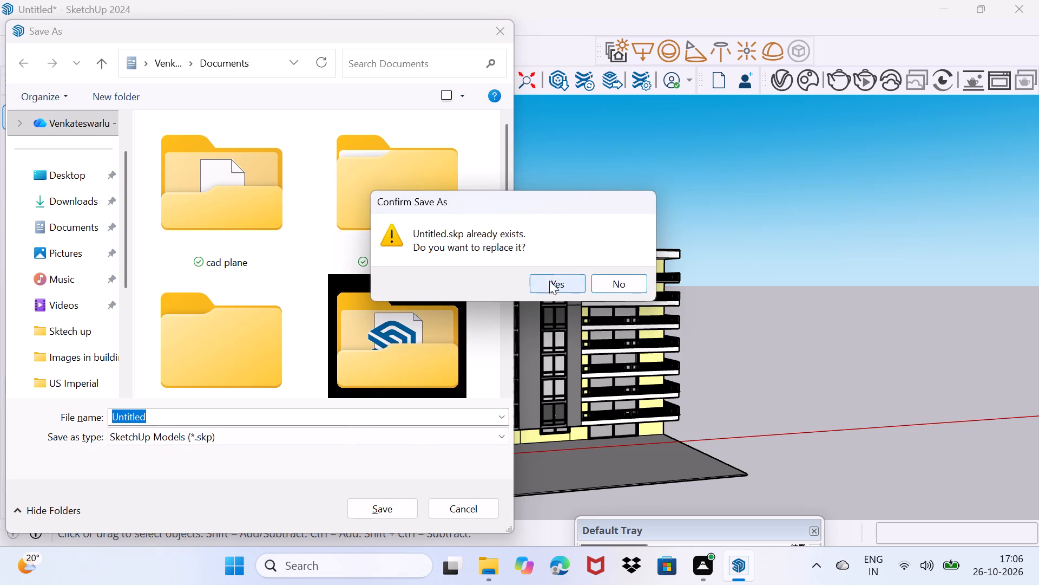
{"action": "left_click", "coordinate": [552, 282]}
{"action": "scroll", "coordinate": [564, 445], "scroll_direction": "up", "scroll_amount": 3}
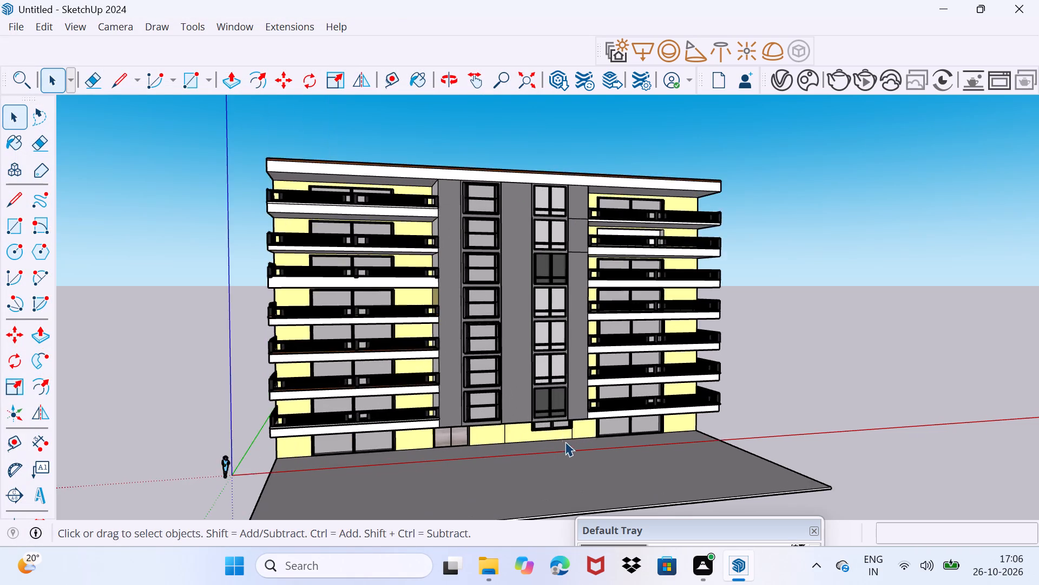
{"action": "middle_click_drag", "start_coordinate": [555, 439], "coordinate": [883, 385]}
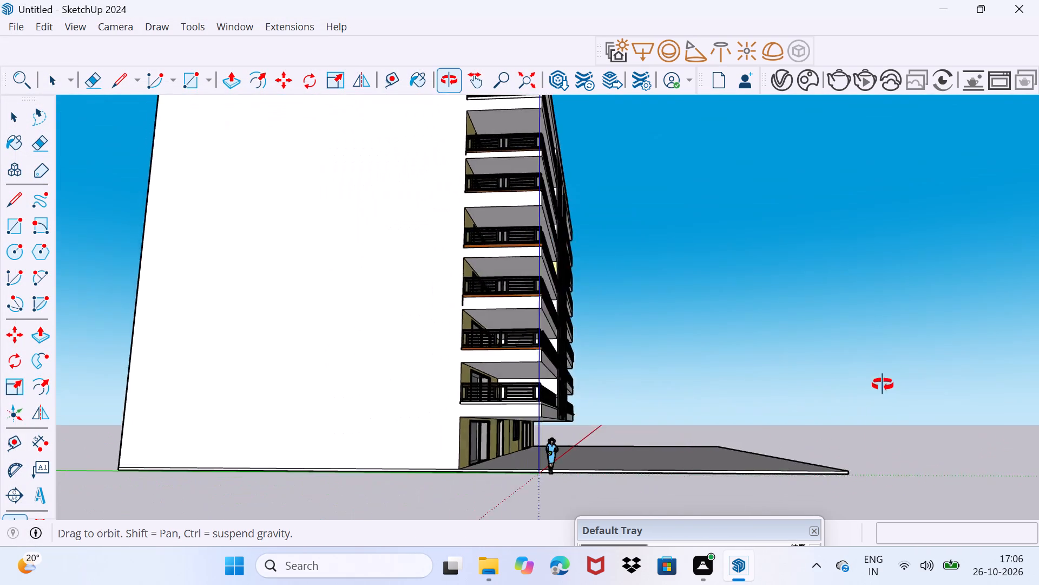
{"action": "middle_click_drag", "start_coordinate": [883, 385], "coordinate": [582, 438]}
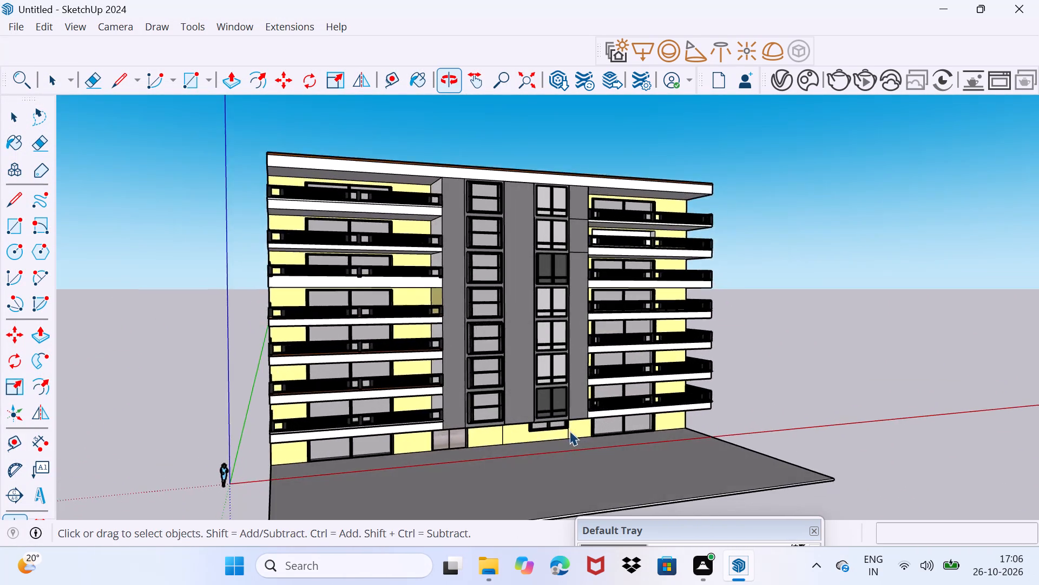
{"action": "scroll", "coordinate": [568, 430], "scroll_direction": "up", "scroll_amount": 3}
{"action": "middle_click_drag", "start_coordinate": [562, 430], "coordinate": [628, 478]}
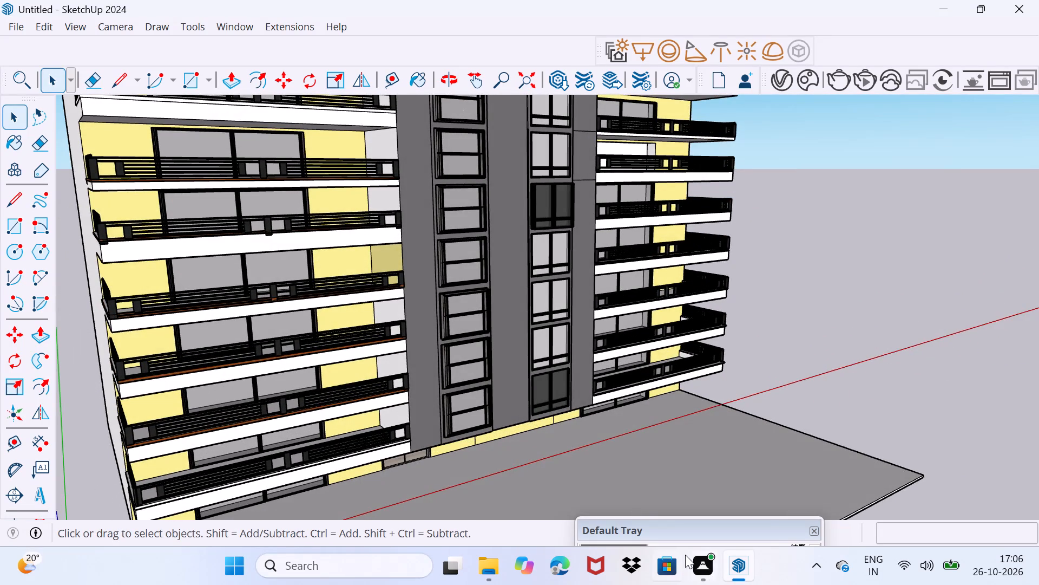